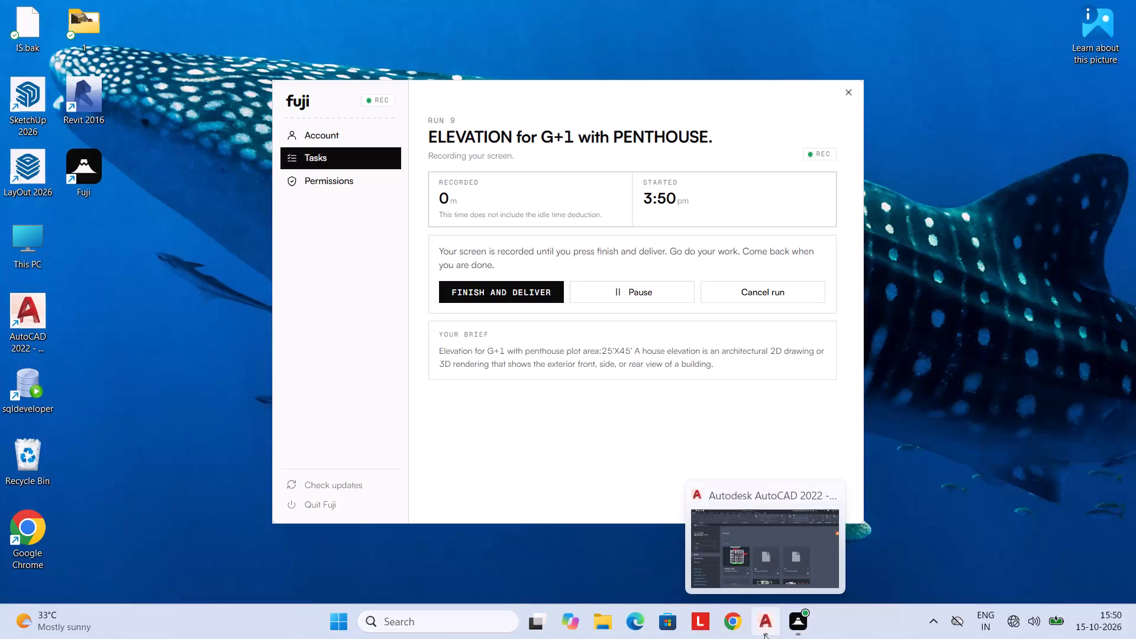
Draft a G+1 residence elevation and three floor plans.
Switch to AutoCAD and start a new drawing.
{"action": "left_click", "coordinate": [764, 635]}
{"action": "left_click", "coordinate": [96, 293]}
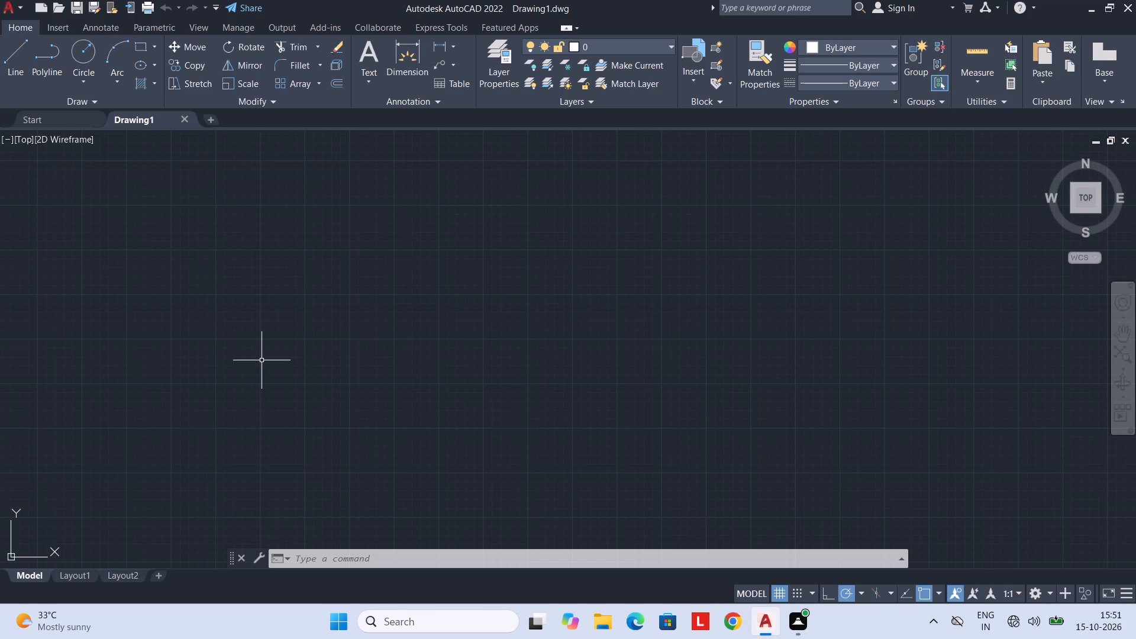
Set the LOGFILEMODE system variable to 1.
{"action": "type", "text": "LOF"}
{"action": "key", "text": "BackSpace"}
{"action": "type", "text": "GFILE"}
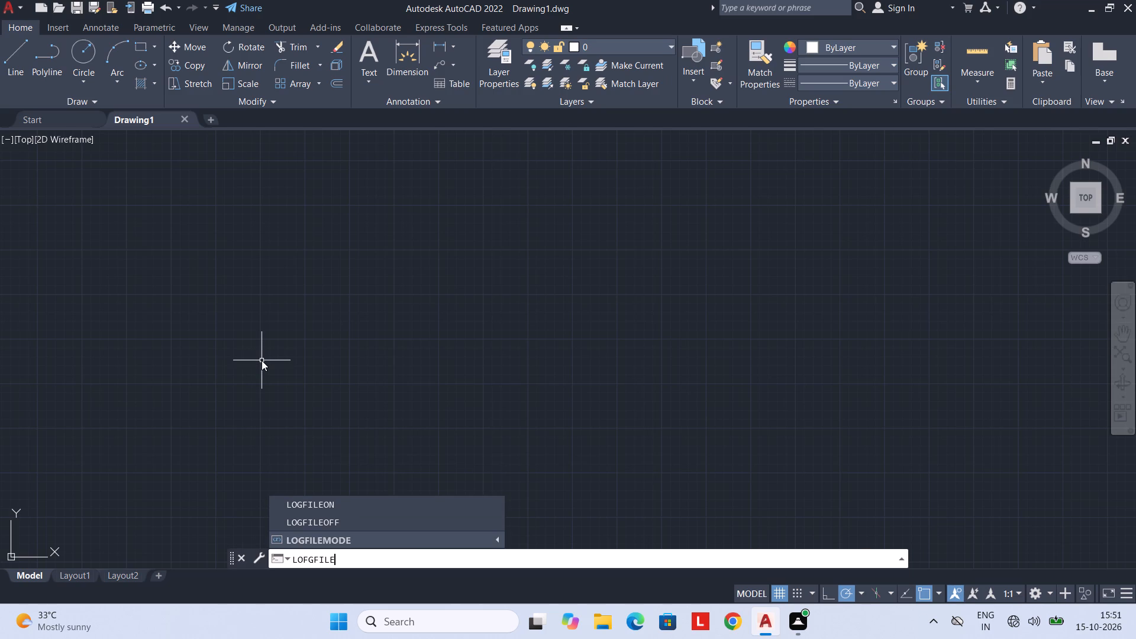
{"action": "type", "text": "MODE"}
{"action": "key", "text": "Return"}
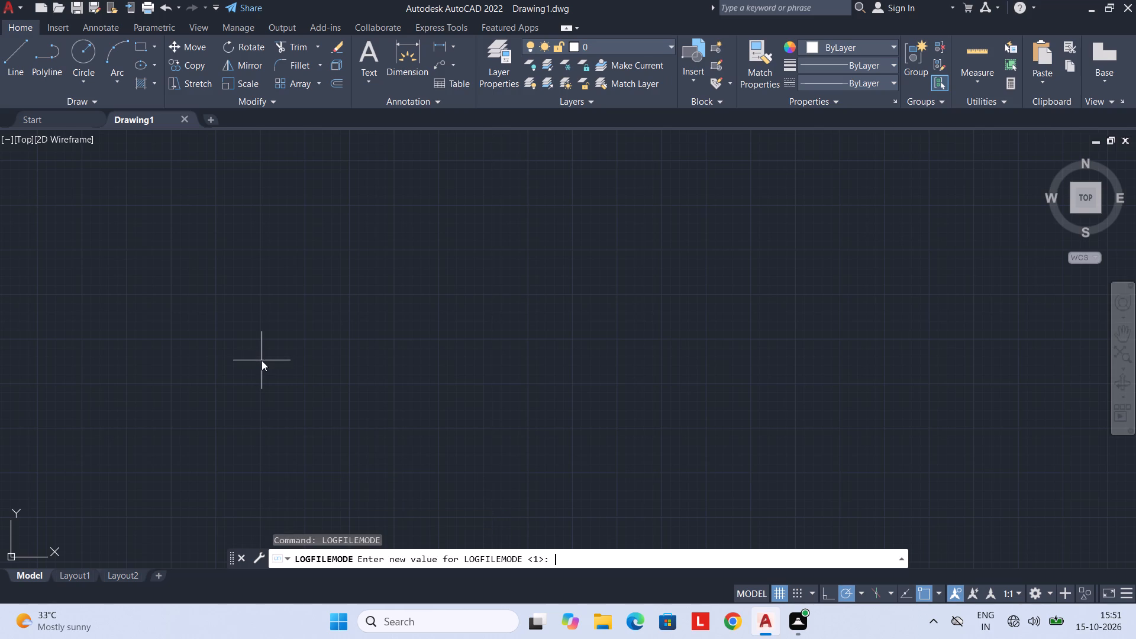
{"action": "key", "text": "1"}
{"action": "key", "text": "Return"}
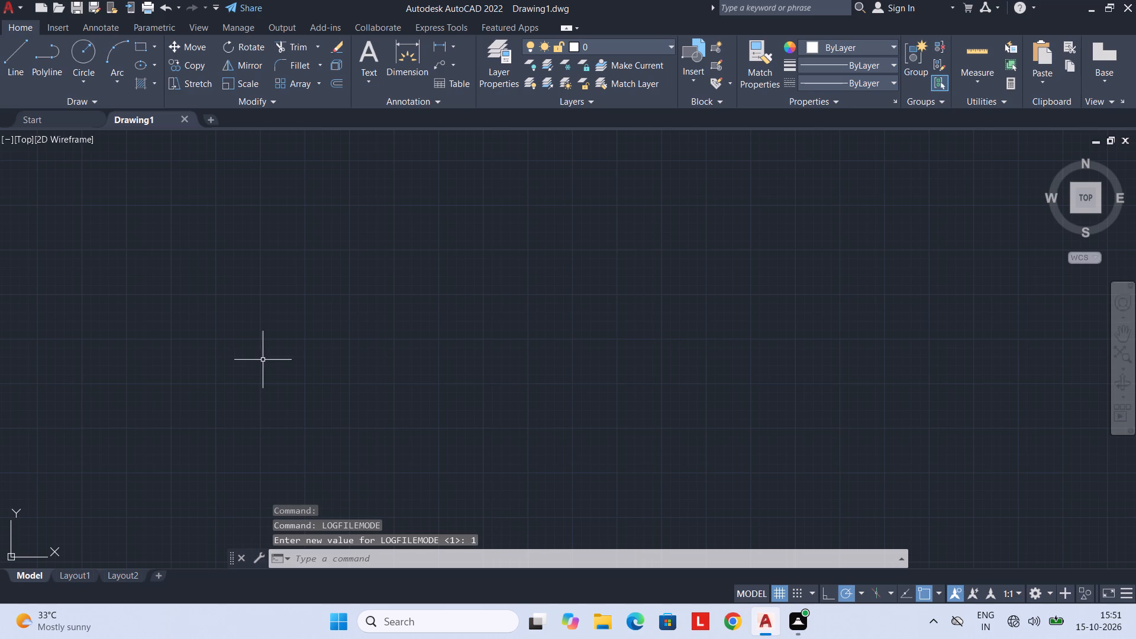
Configure the drawing units to Engineering length with 0'-0.0" precision and an insertion scale in inches.
{"action": "type", "text": "UN"}
{"action": "key", "text": "Return"}
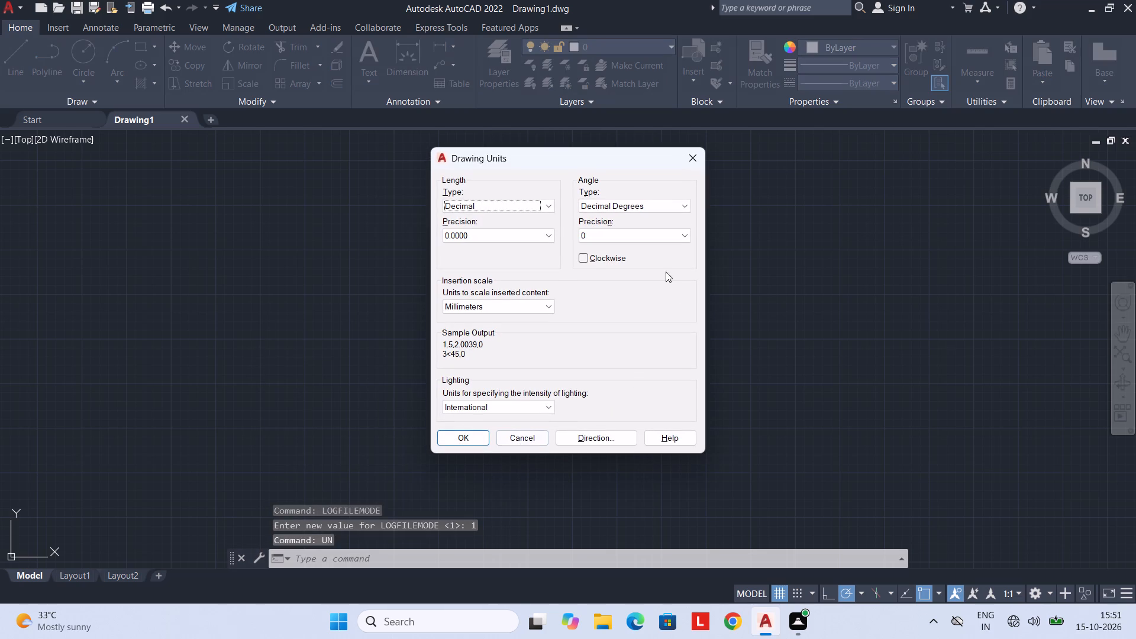
{"action": "left_click", "coordinate": [544, 212]}
{"action": "left_click", "coordinate": [518, 237]}
{"action": "left_click", "coordinate": [522, 237]}
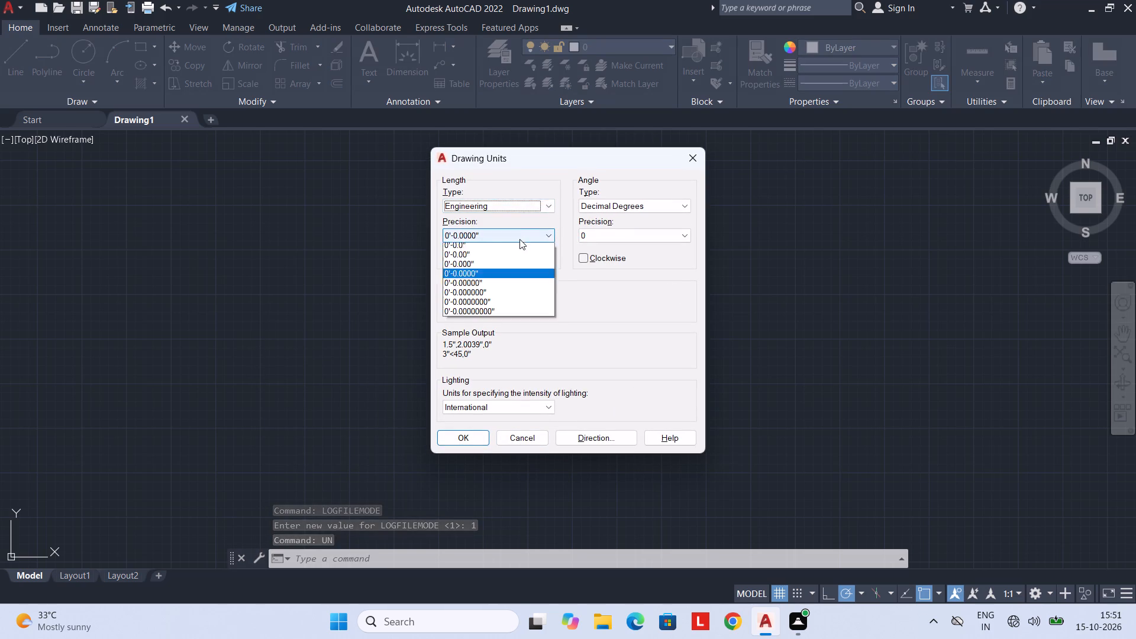
{"action": "left_click", "coordinate": [496, 259]}
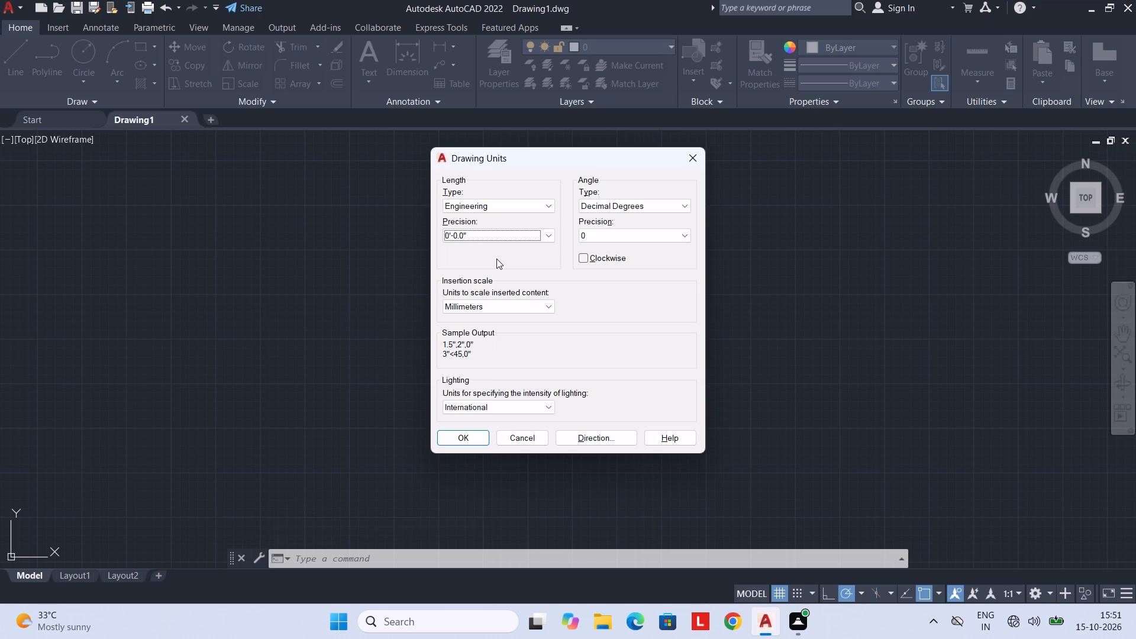
{"action": "left_click", "coordinate": [524, 305]}
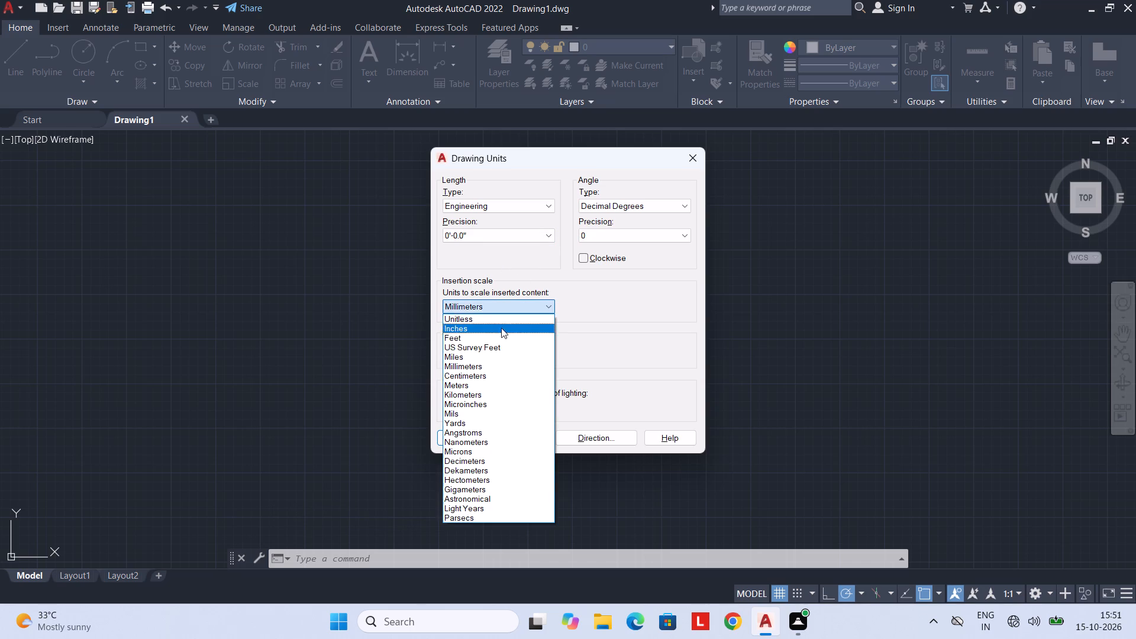
{"action": "left_click", "coordinate": [492, 332]}
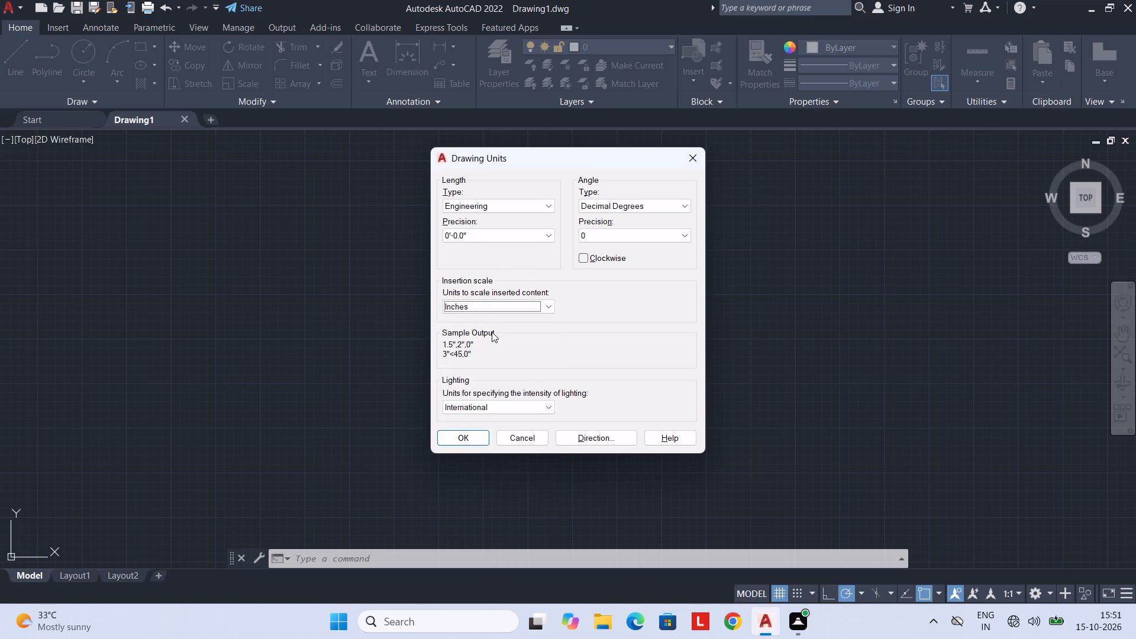
{"action": "left_click", "coordinate": [477, 431]}
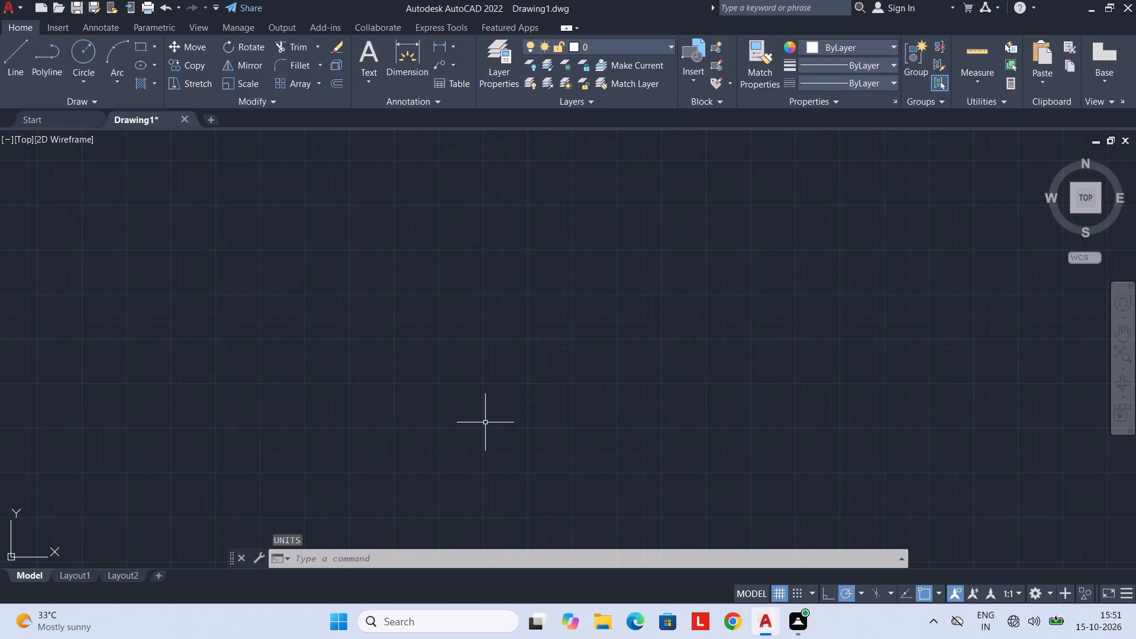
Modify the ISO-25 dimension style, setting its text height to 6".
{"action": "type", "text": "DIMS"}
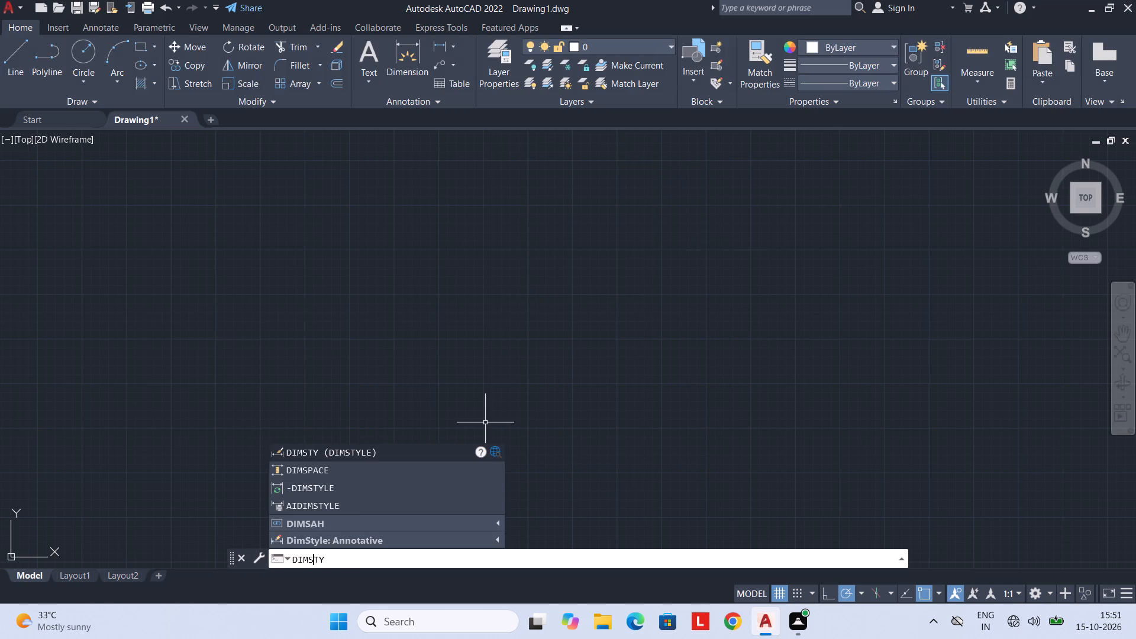
{"action": "key", "text": "Return"}
{"action": "left_click", "coordinate": [741, 277]}
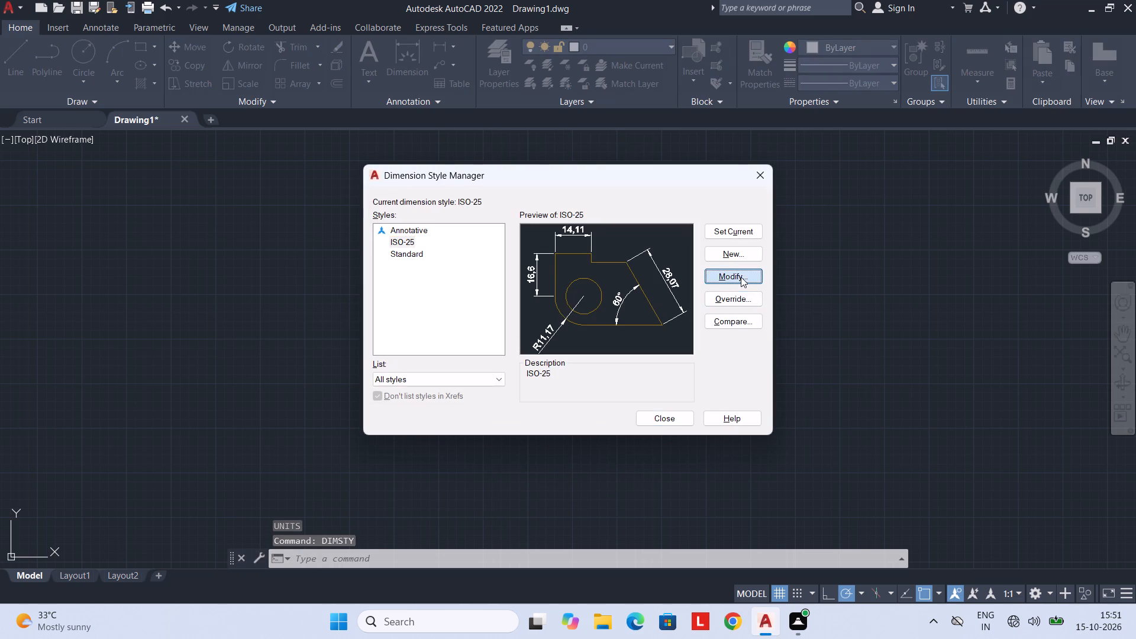
{"action": "left_click", "coordinate": [534, 252]}
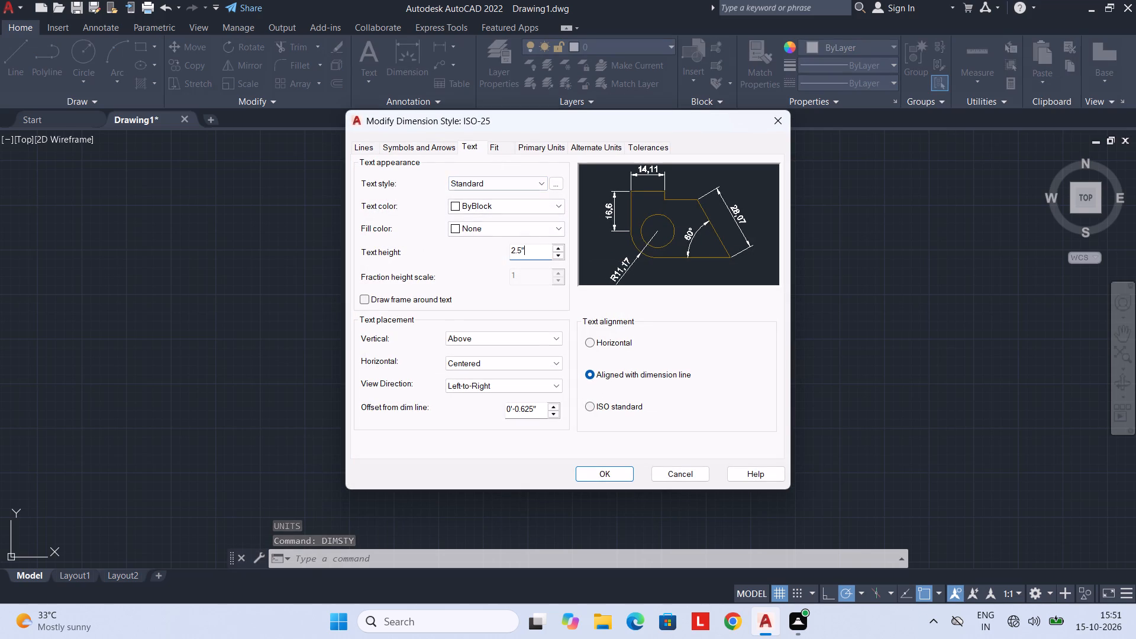
{"action": "left_click_drag", "start_coordinate": [534, 252], "coordinate": [463, 253]}
{"action": "type", "text": "6\""}
{"action": "key", "text": "Return"}
Set the ISO-25 style's primary units to Engineering with 0'-0.0" precision and make the style current.
{"action": "left_click", "coordinate": [540, 150]}
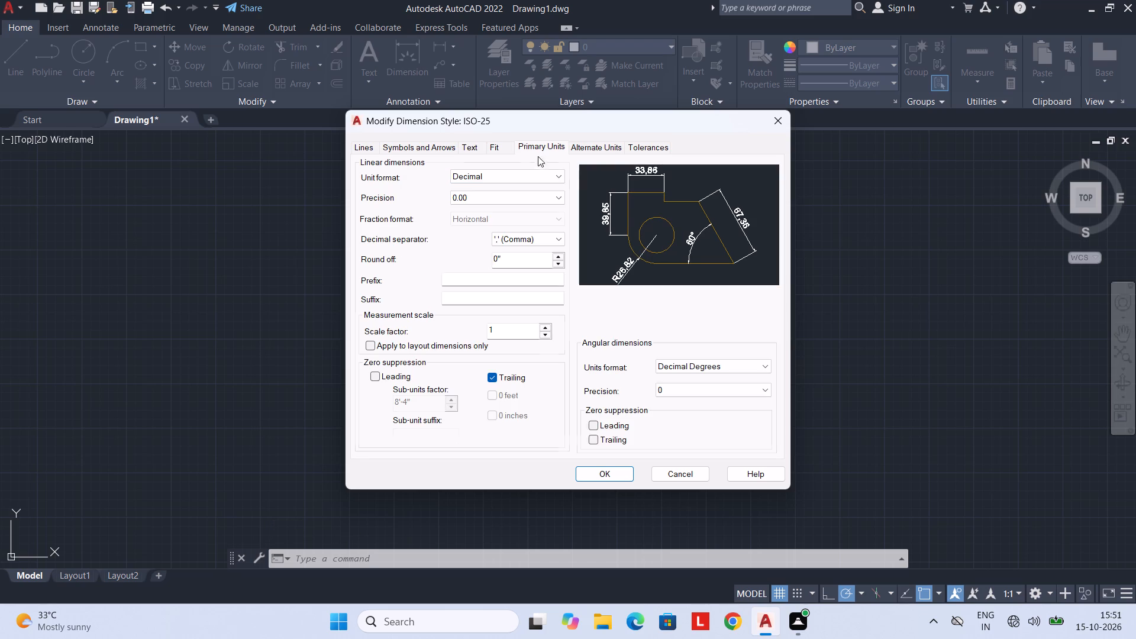
{"action": "left_click", "coordinate": [516, 185]}
{"action": "left_click", "coordinate": [511, 172]}
{"action": "double_click", "coordinate": [504, 205]}
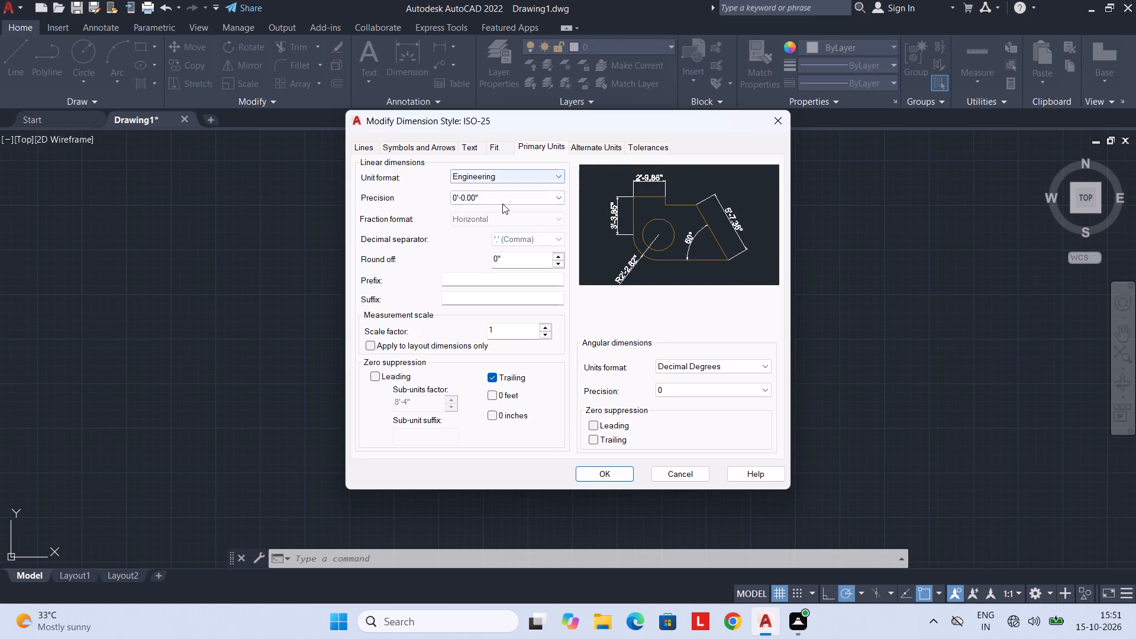
{"action": "left_click", "coordinate": [502, 215]}
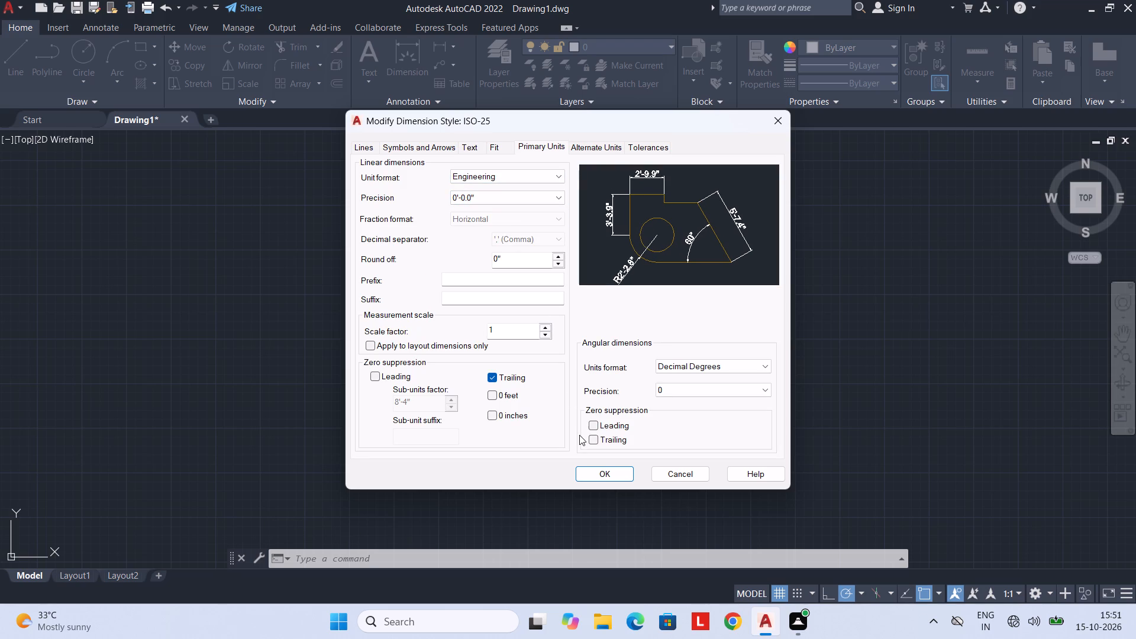
{"action": "left_click", "coordinate": [589, 468]}
{"action": "left_click", "coordinate": [720, 229]}
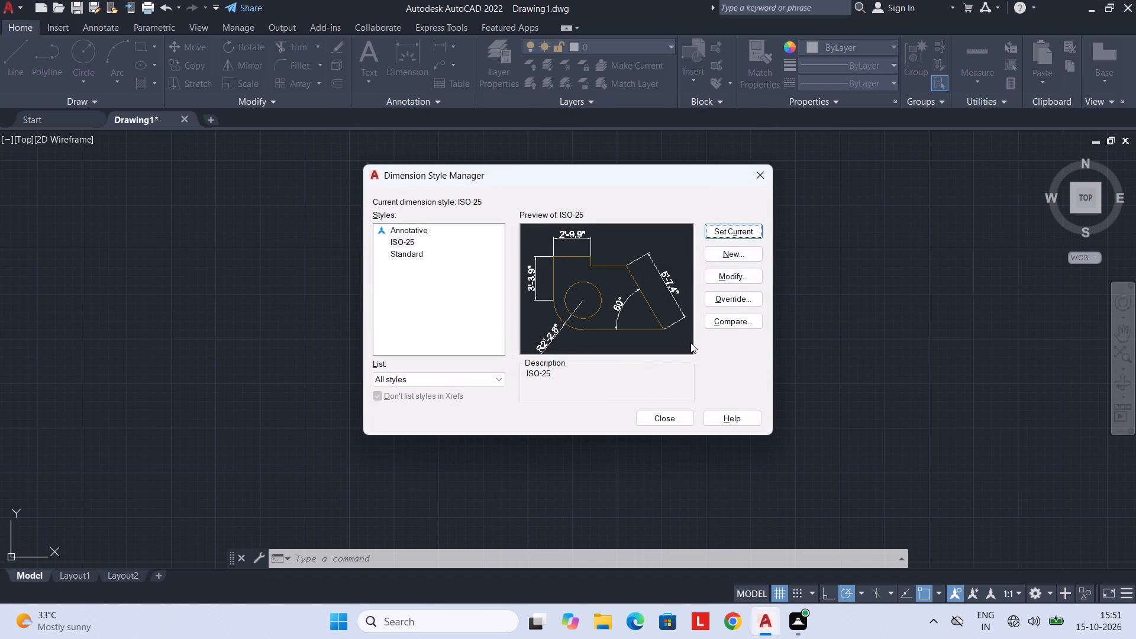
{"action": "left_click", "coordinate": [724, 235]}
{"action": "left_click", "coordinate": [667, 427]}
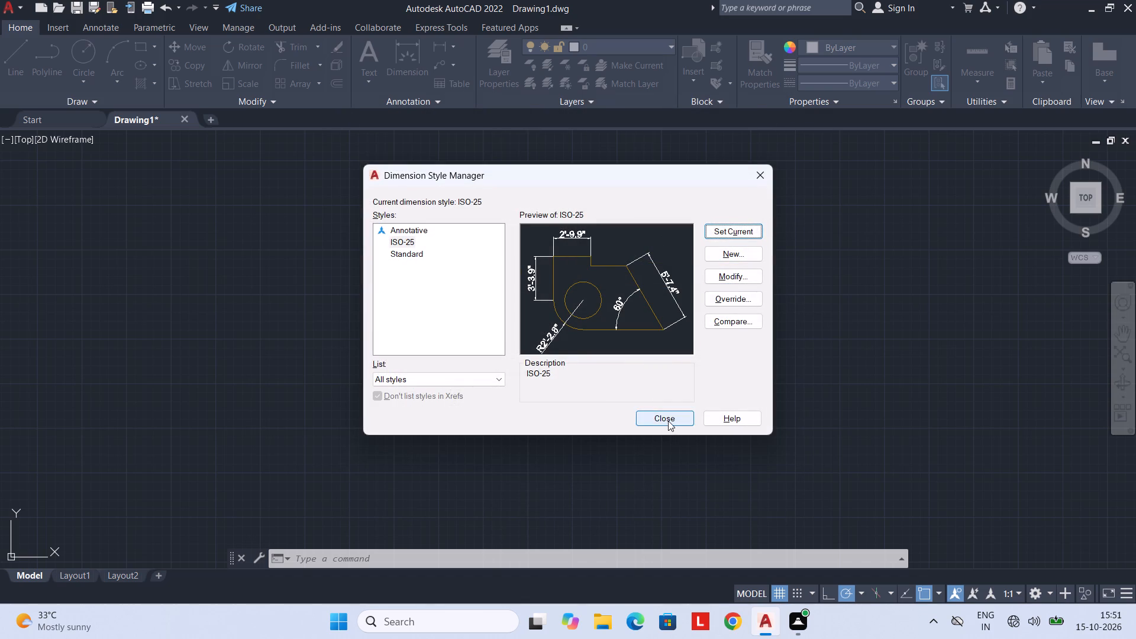
{"action": "left_click", "coordinate": [668, 421]}
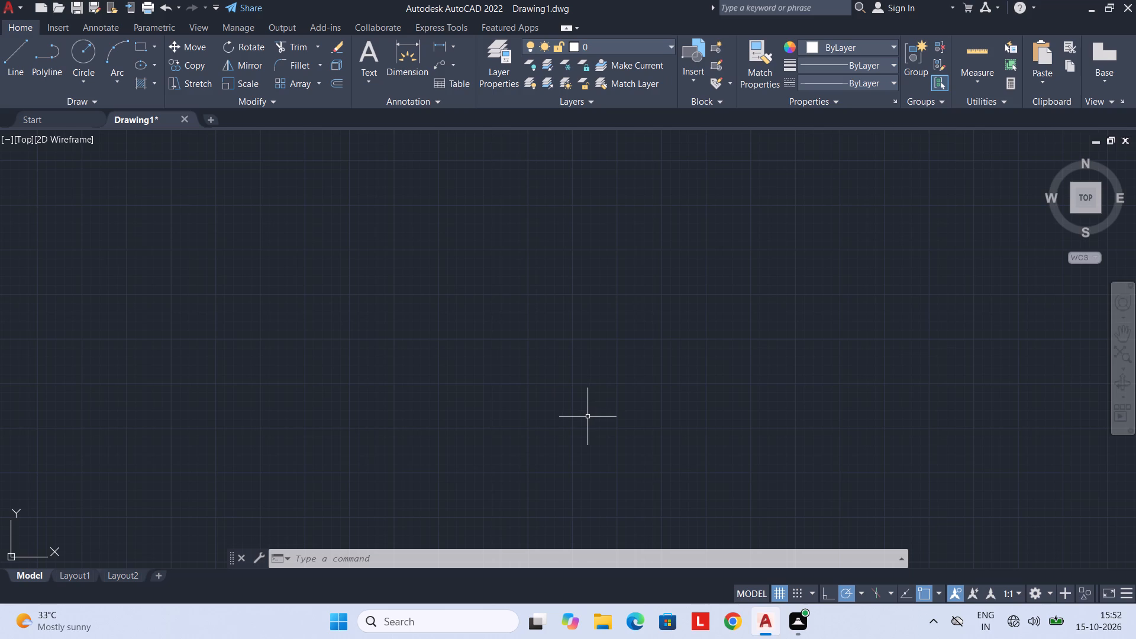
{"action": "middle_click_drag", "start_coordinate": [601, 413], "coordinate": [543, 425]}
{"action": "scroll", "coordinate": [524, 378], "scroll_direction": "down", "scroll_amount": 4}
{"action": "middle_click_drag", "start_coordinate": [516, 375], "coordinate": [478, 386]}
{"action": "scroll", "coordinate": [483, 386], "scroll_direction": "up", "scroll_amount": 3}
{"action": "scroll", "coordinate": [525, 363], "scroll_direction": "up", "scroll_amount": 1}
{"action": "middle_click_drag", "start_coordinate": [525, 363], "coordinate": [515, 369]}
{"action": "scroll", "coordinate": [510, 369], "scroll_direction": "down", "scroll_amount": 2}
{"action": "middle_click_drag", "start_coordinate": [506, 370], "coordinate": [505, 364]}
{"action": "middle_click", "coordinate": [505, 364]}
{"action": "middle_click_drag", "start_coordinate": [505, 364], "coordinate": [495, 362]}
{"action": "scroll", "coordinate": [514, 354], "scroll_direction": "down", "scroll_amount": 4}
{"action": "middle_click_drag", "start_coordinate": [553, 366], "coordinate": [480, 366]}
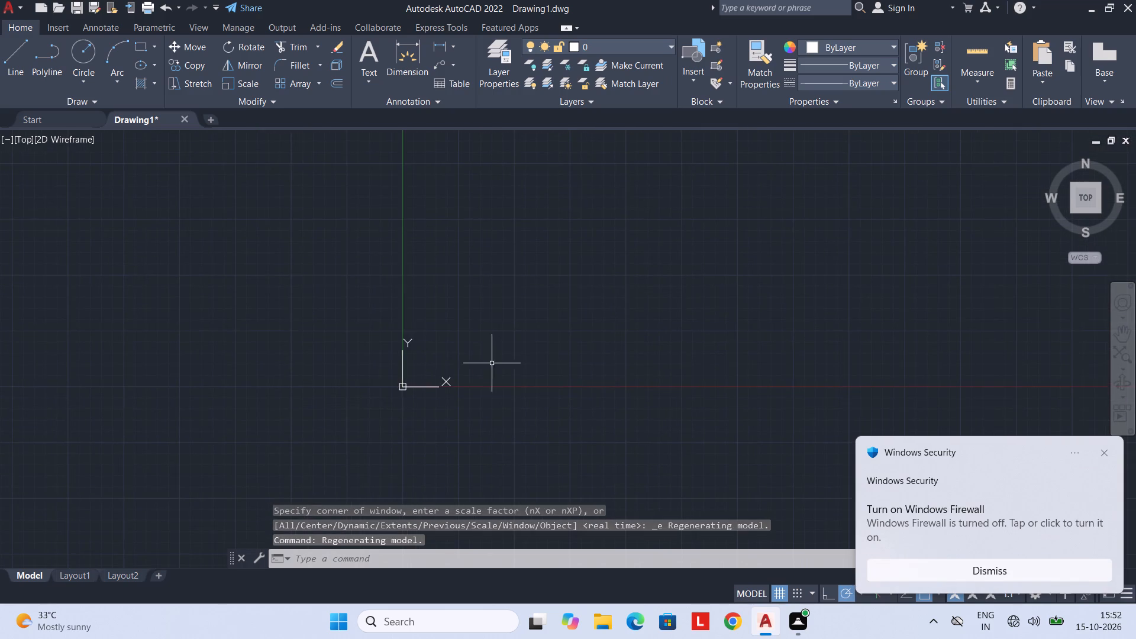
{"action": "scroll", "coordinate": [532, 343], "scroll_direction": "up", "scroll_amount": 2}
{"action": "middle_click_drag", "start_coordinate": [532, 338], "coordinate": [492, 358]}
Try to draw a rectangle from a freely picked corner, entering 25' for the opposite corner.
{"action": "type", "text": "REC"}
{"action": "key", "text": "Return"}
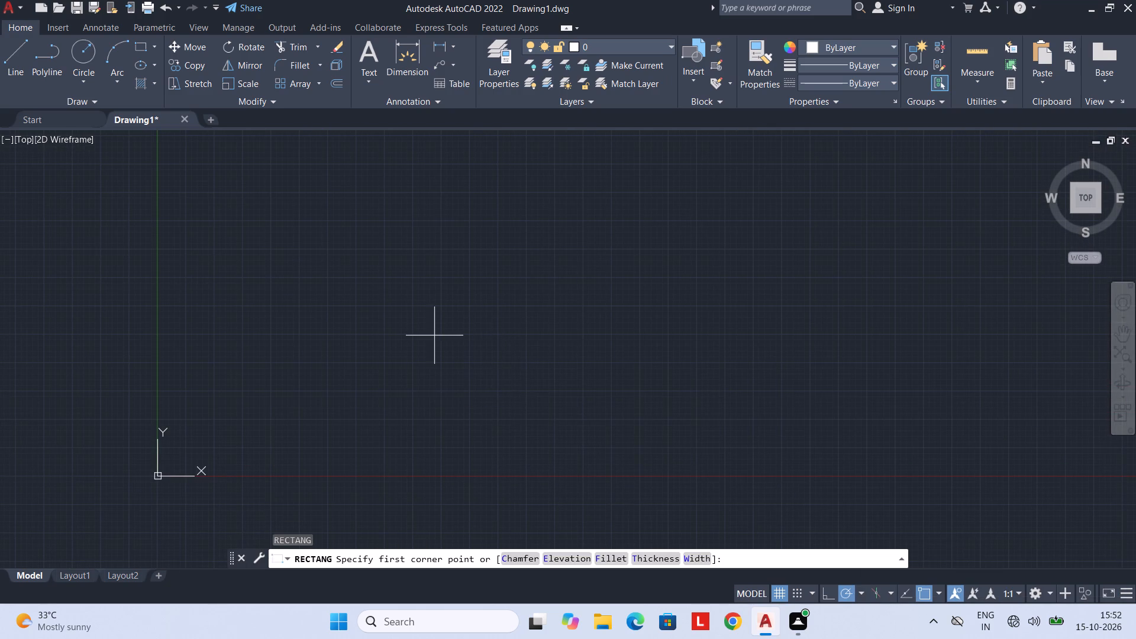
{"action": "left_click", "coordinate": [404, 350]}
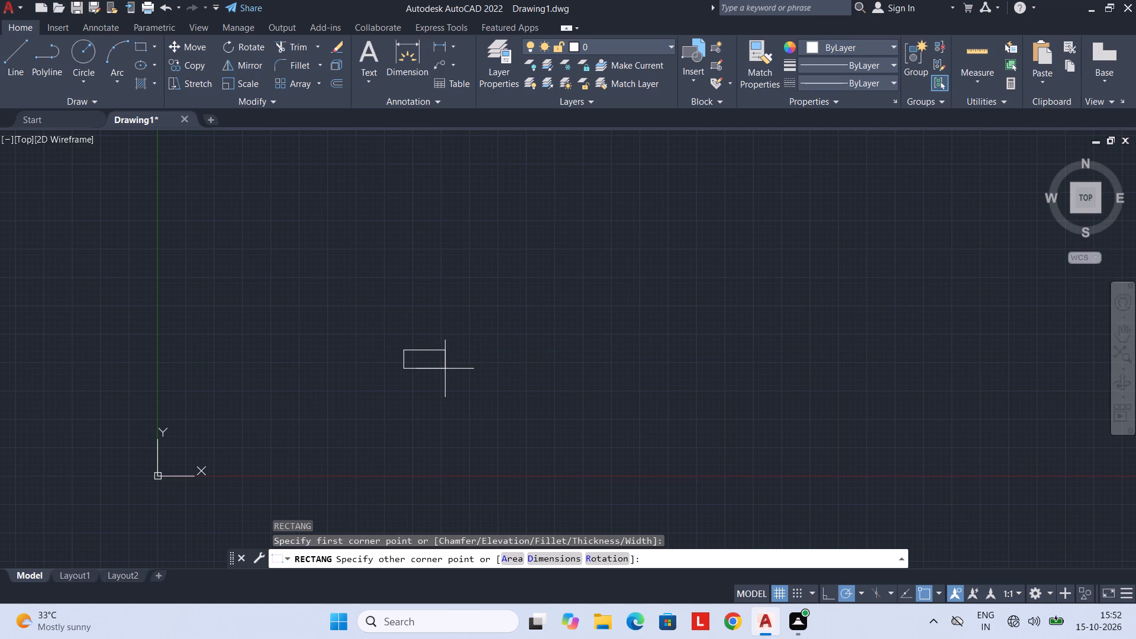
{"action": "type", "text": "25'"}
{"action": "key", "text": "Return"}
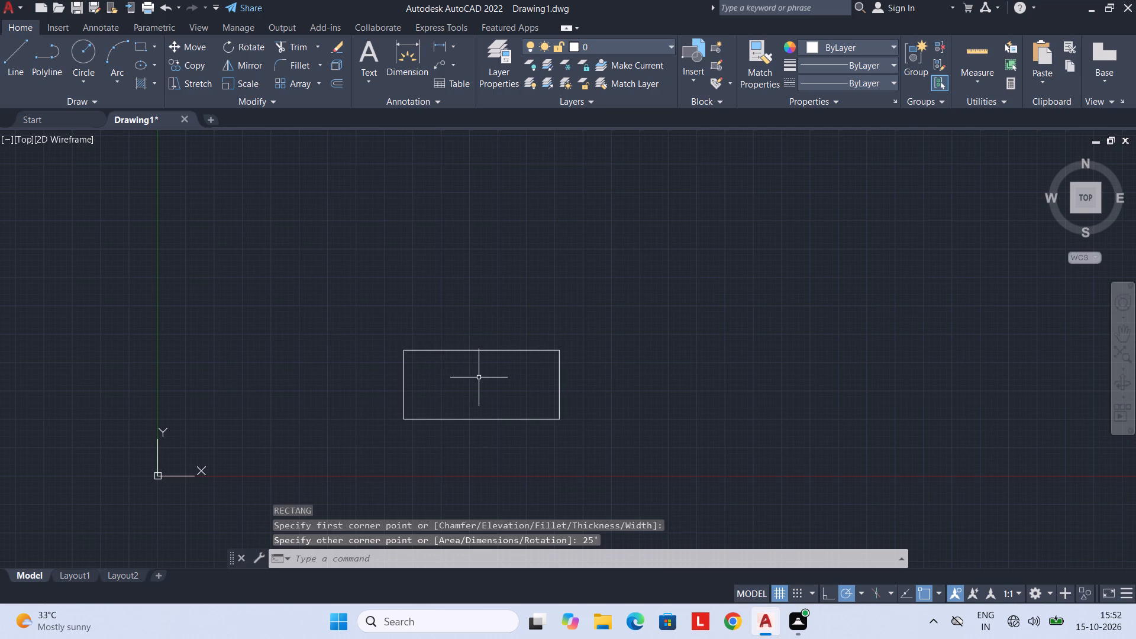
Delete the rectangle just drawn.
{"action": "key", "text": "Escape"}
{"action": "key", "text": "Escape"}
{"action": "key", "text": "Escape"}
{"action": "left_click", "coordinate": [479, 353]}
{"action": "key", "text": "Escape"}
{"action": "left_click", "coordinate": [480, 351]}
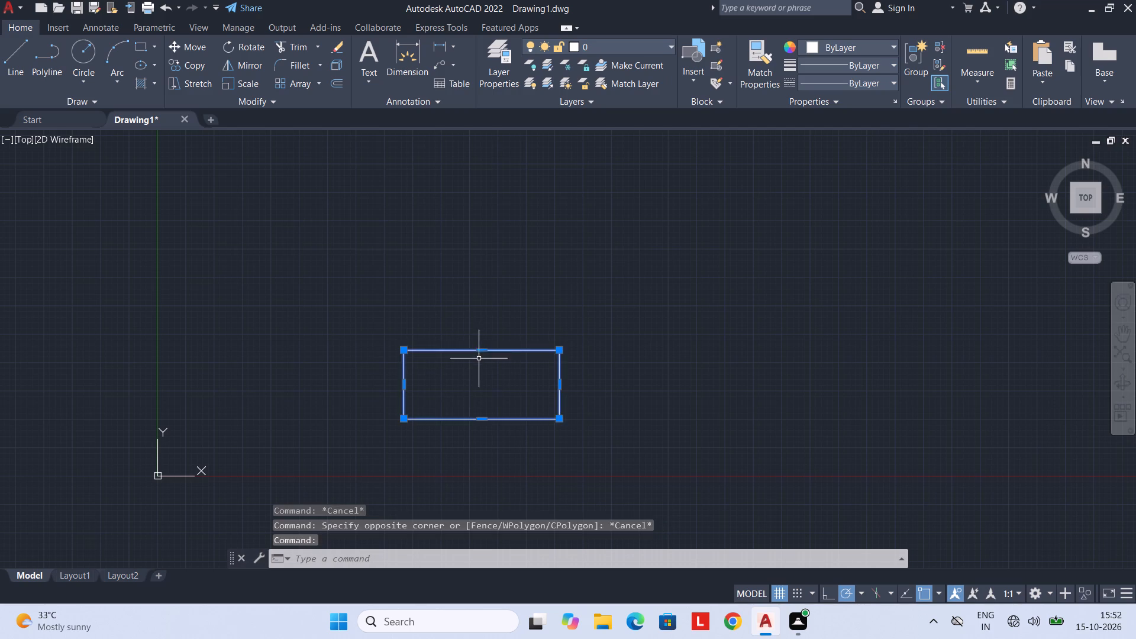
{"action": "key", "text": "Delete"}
Draw a rectangle by its dimensions, 25' long and 31'8" wide, in the empty drawing area.
{"action": "type", "text": "REC"}
{"action": "key", "text": "space"}
{"action": "left_click", "coordinate": [396, 388]}
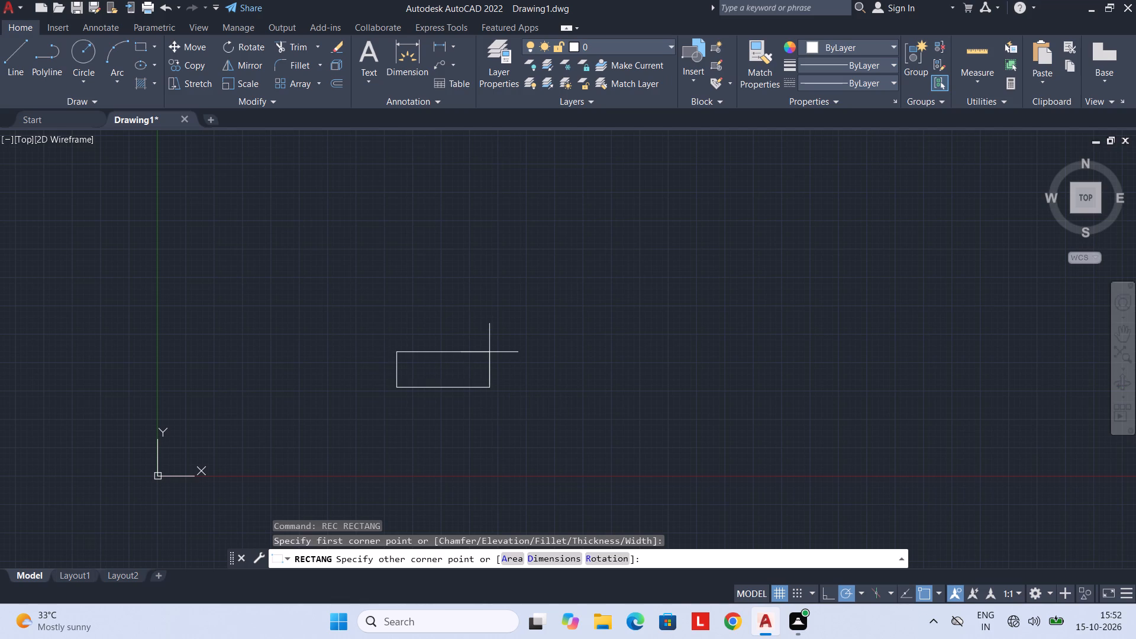
{"action": "type", "text": "D"}
{"action": "key", "text": "space"}
{"action": "type", "text": "25'"}
{"action": "key", "text": "Return"}
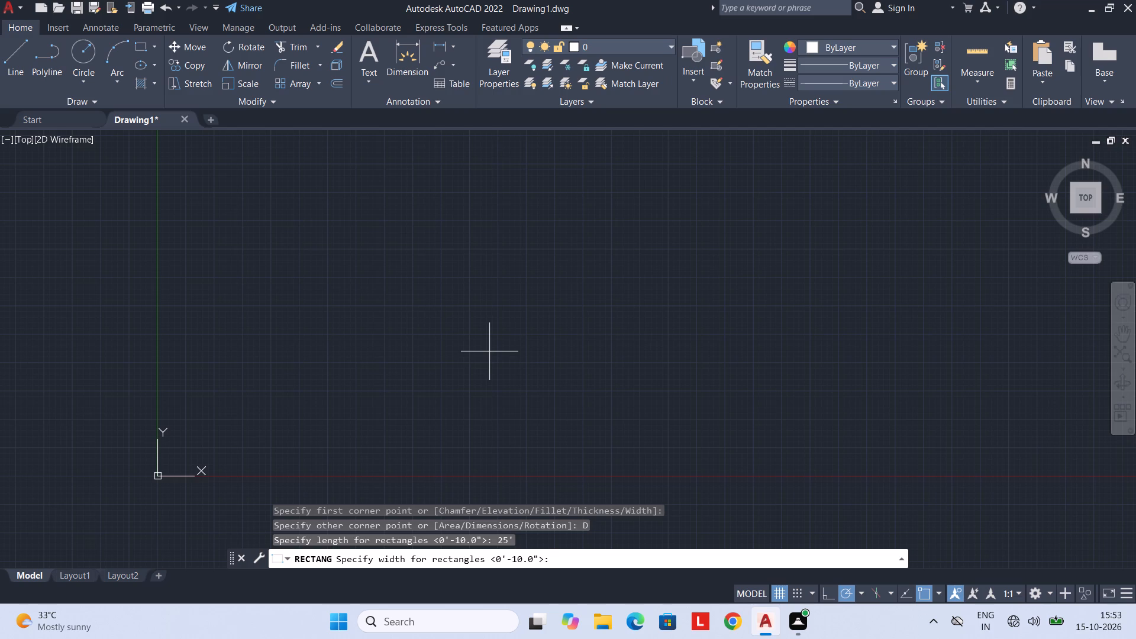
{"action": "middle_click_drag", "start_coordinate": [493, 345], "coordinate": [508, 337]}
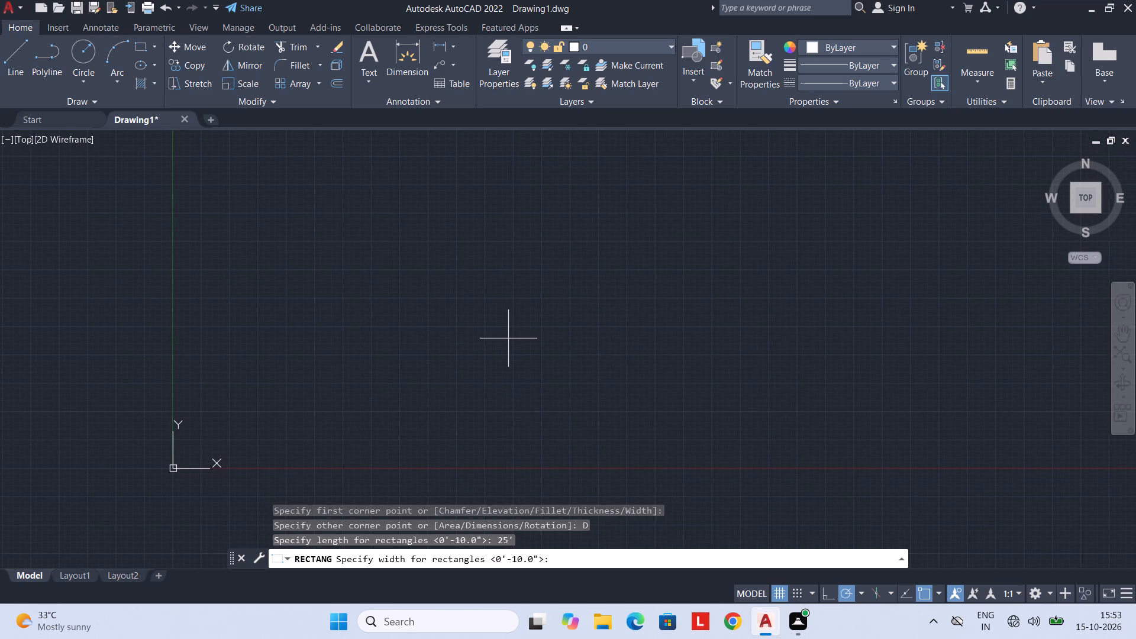
{"action": "type", "text": "31"}
{"action": "type", "text": "'8"}
{"action": "key", "text": "shift+quotedbl"}
{"action": "key", "text": "Return"}
{"action": "left_click", "coordinate": [550, 274]}
{"action": "middle_click_drag", "start_coordinate": [527, 283], "coordinate": [487, 327]}
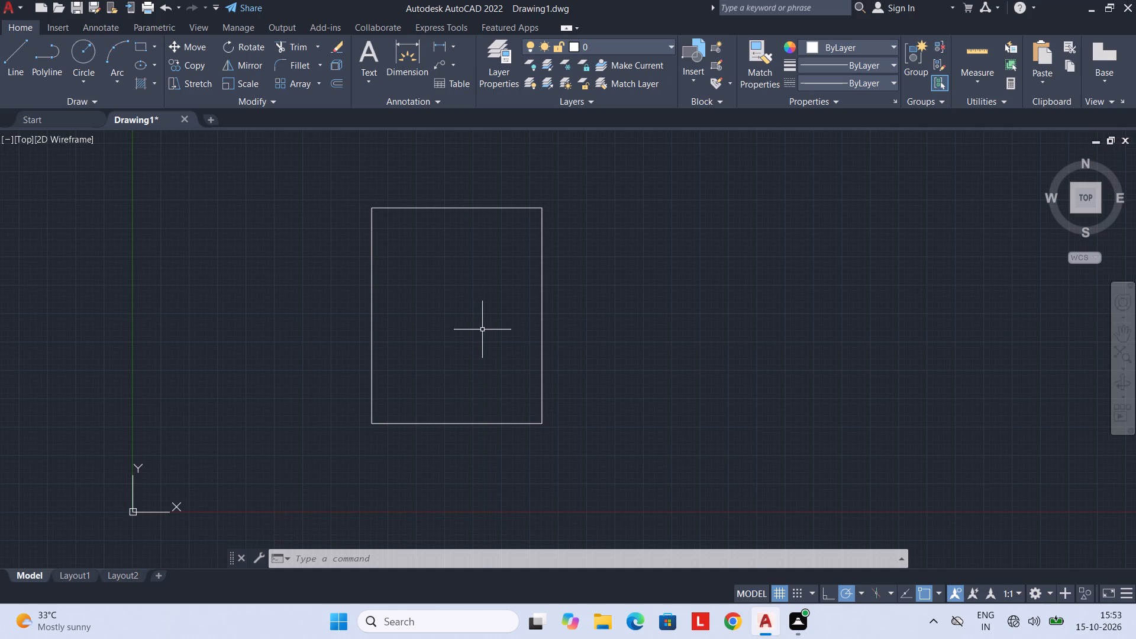
Start a line at the rectangle's lower-right corner and draw it 5' up along the side.
{"action": "scroll", "coordinate": [491, 380], "scroll_direction": "up", "scroll_amount": 2}
{"action": "middle_click_drag", "start_coordinate": [490, 385], "coordinate": [492, 379]}
{"action": "key", "text": "Escape"}
{"action": "key", "text": "Escape"}
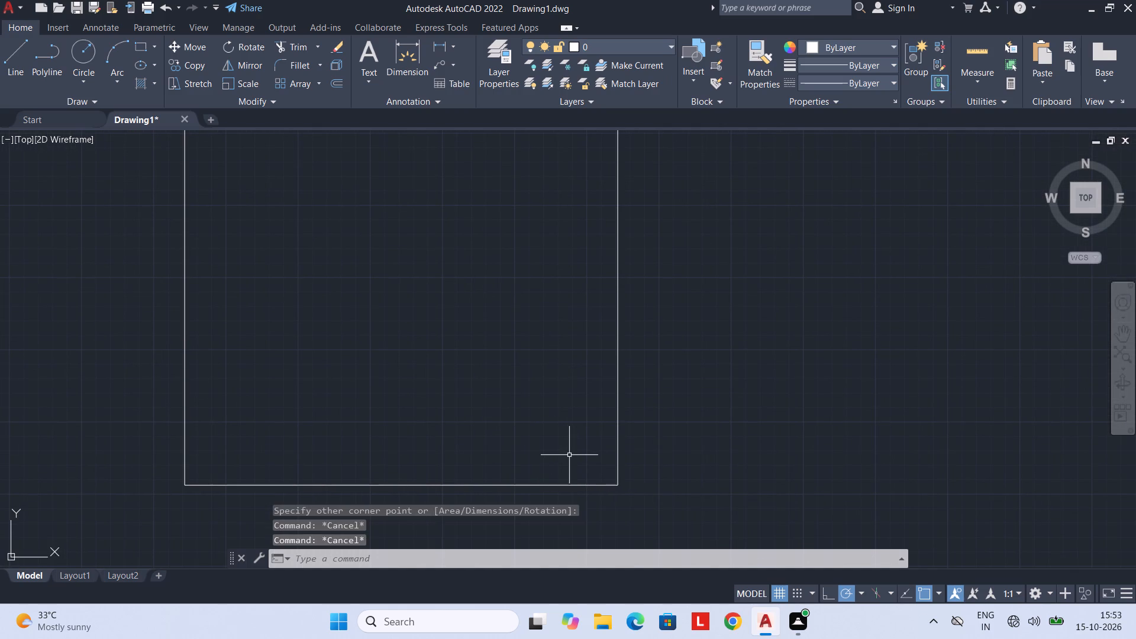
{"action": "key", "text": "l"}
{"action": "key", "text": "space"}
{"action": "left_click", "coordinate": [618, 483]}
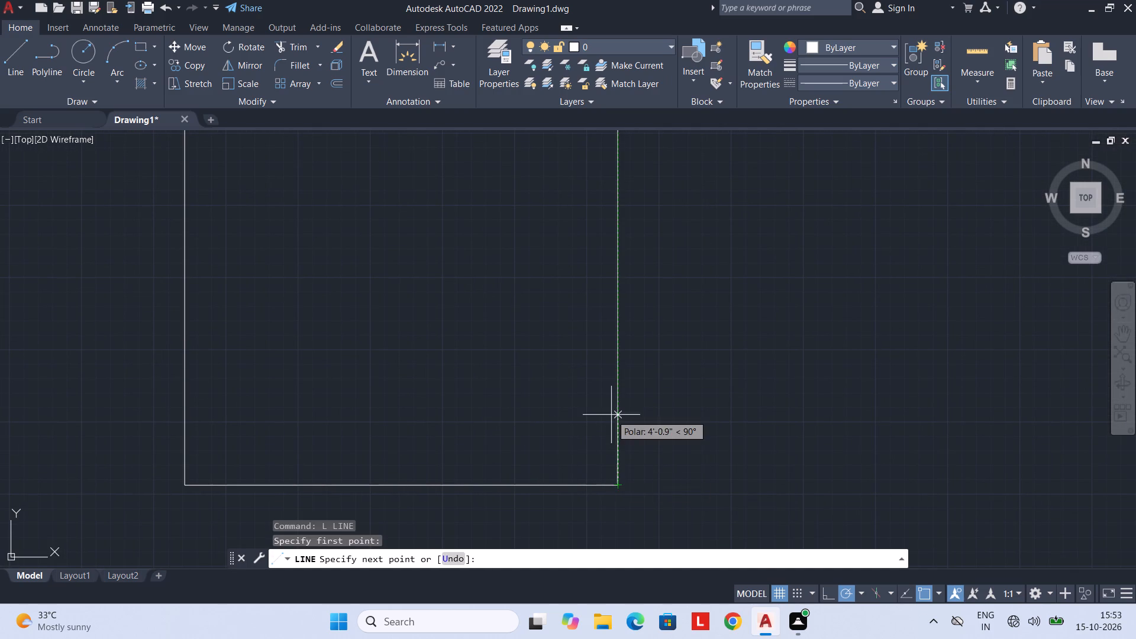
{"action": "type", "text": "5'"}
{"action": "key", "text": "Return"}
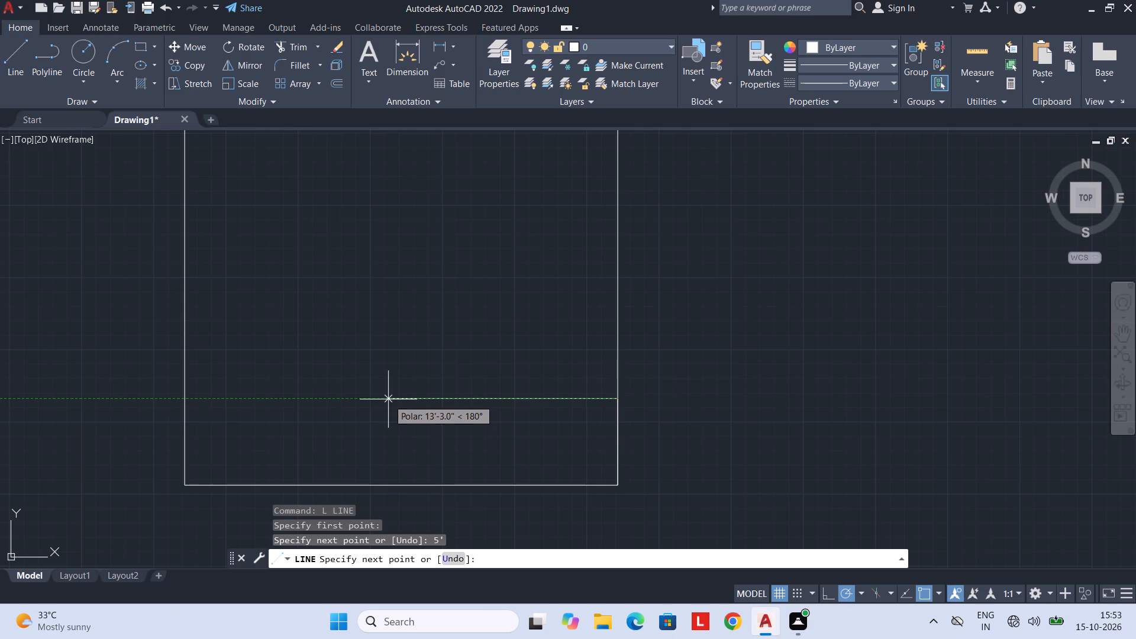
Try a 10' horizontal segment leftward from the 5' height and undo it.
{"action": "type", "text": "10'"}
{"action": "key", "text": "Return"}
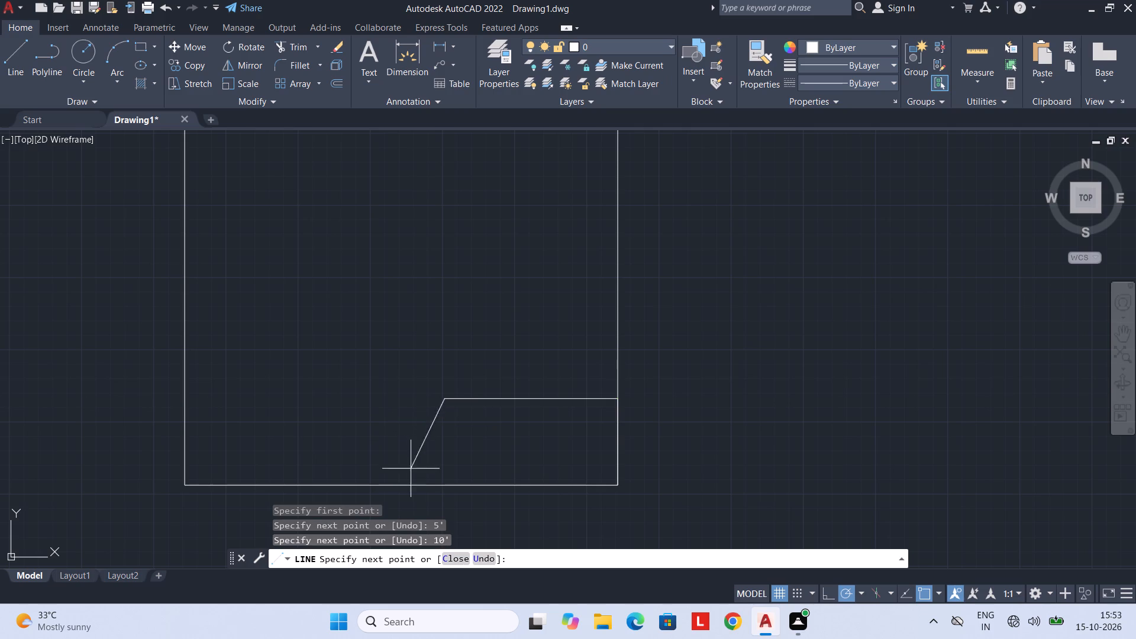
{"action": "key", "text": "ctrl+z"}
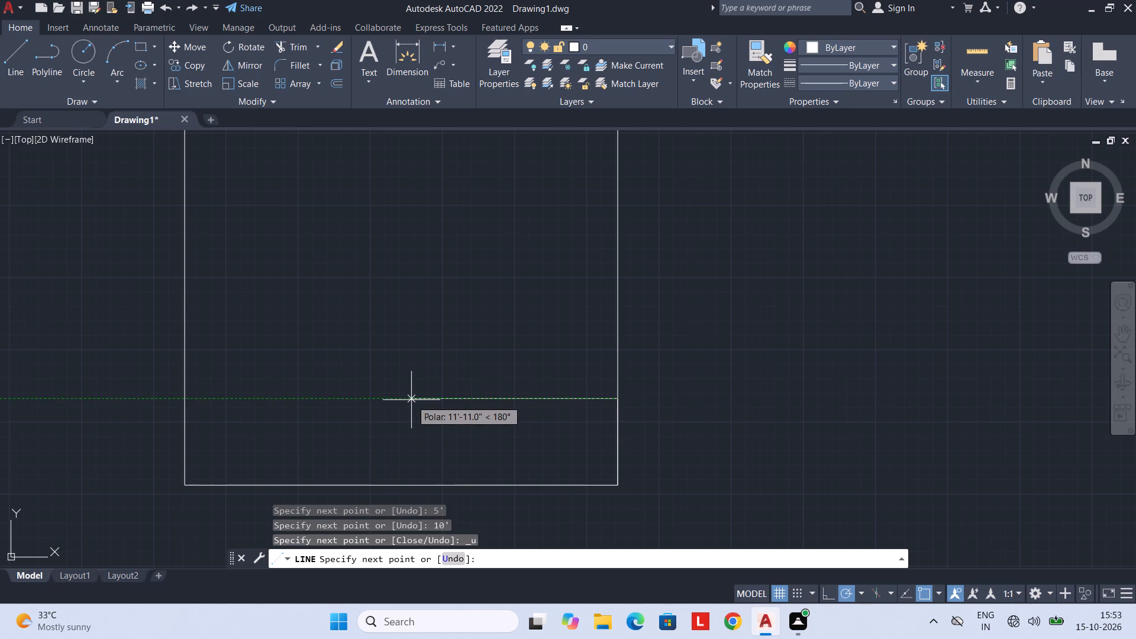
Continue the line 15' horizontally to the left and straight down to the rectangle's bottom edge.
{"action": "type", "text": "15'"}
{"action": "key", "text": "Return"}
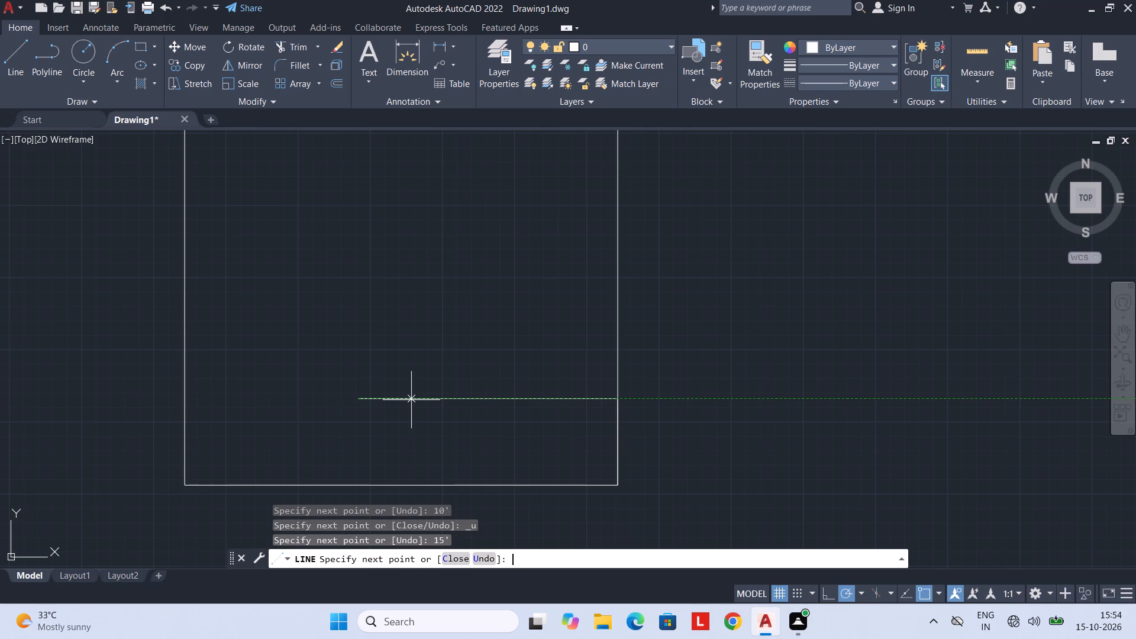
{"action": "left_click", "coordinate": [360, 486]}
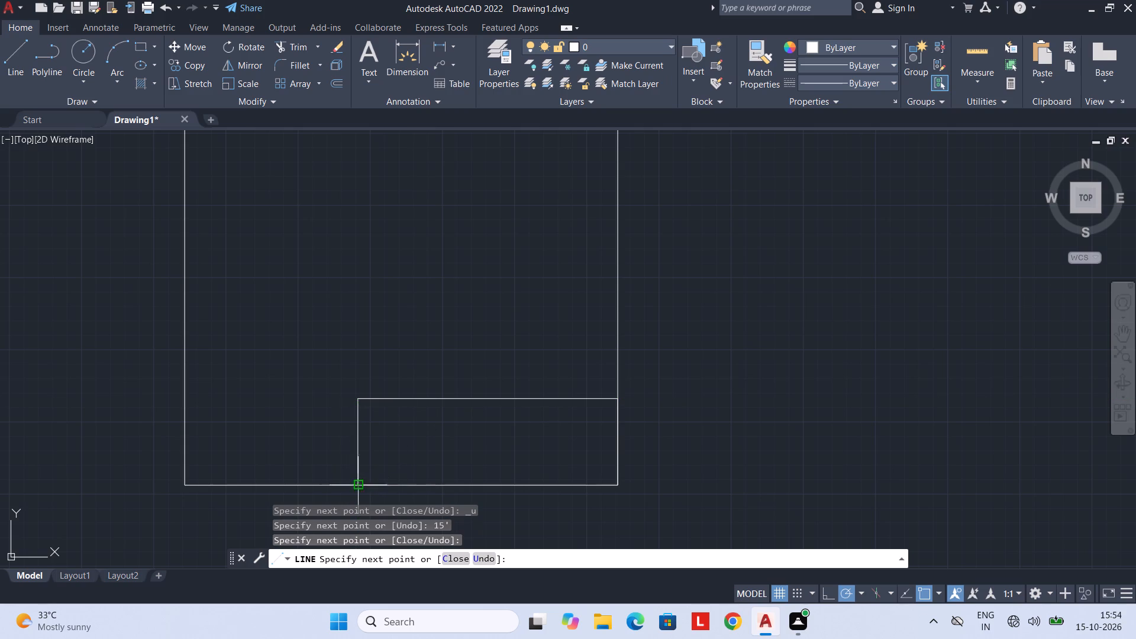
{"action": "key", "text": "Escape"}
Draw a line starting 5' above the rectangle's lower-left corner, 1' to the right and straight down to the bottom edge.
{"action": "scroll", "coordinate": [329, 409], "scroll_direction": "down", "scroll_amount": 2}
{"action": "middle_click_drag", "start_coordinate": [325, 404], "coordinate": [350, 395]}
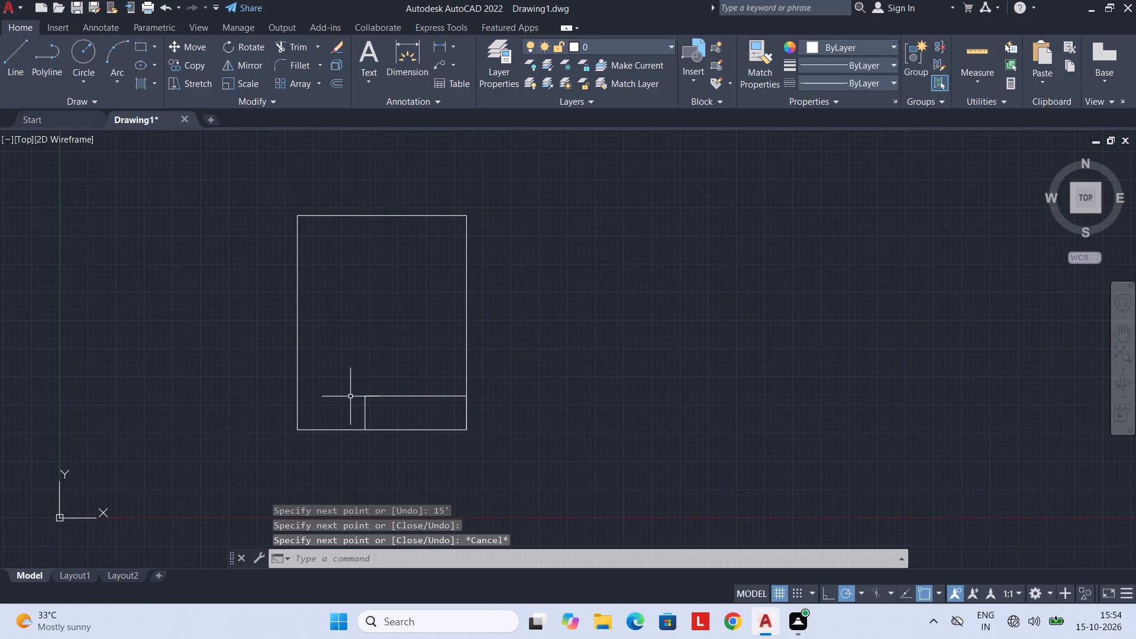
{"action": "scroll", "coordinate": [300, 413], "scroll_direction": "up", "scroll_amount": 2}
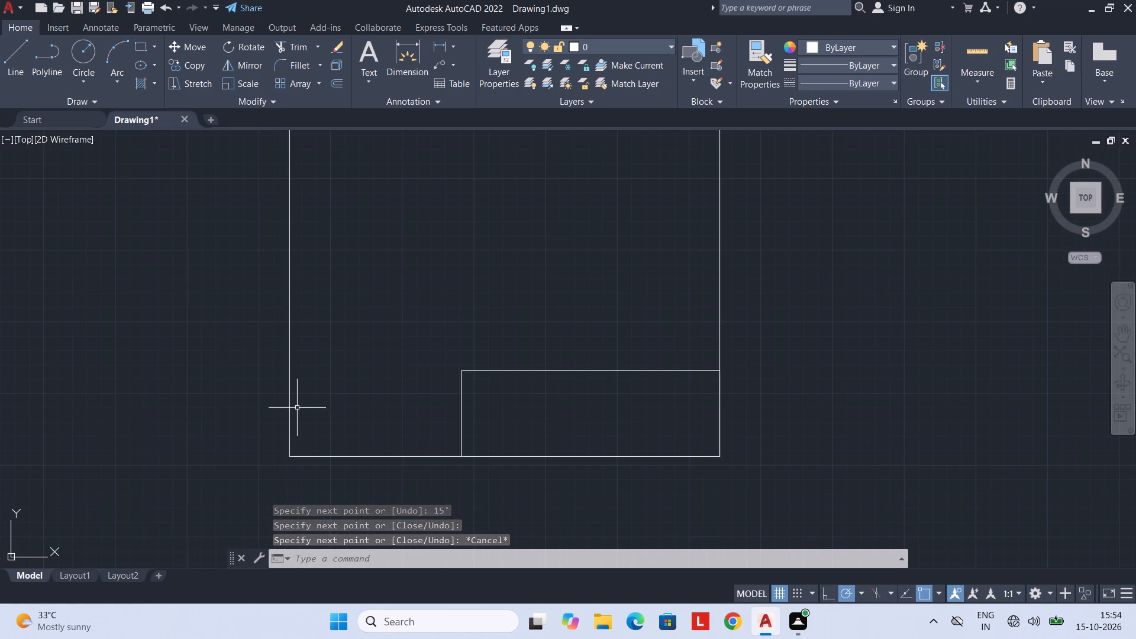
{"action": "type", "text": "L"}
{"action": "key", "text": "space"}
{"action": "left_click", "coordinate": [289, 457]}
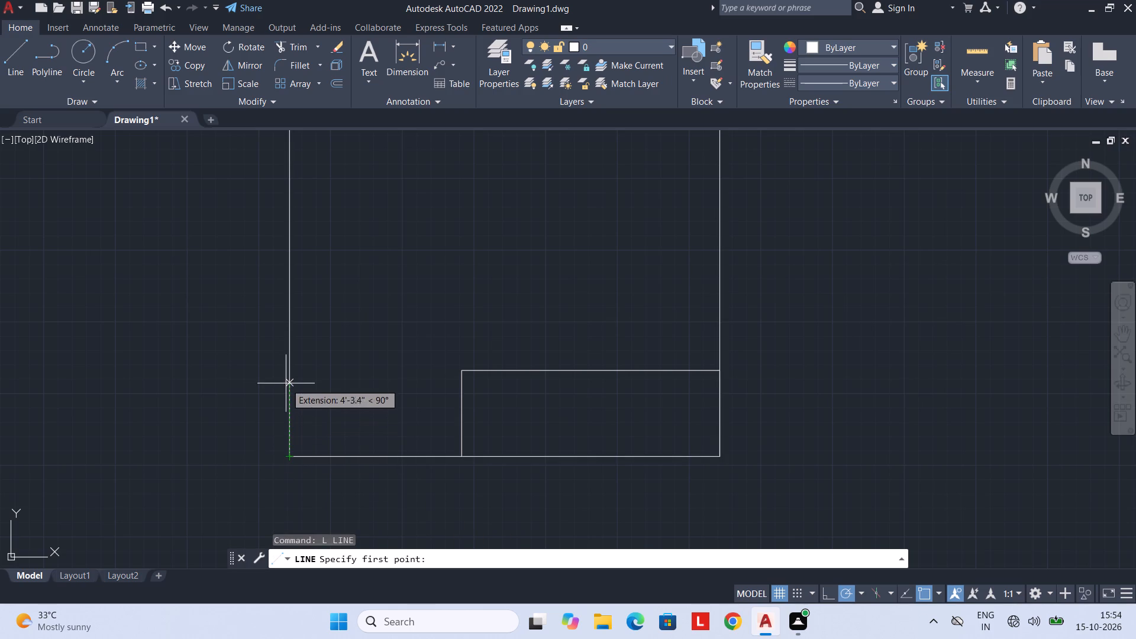
{"action": "type", "text": "5'"}
{"action": "key", "text": "Return"}
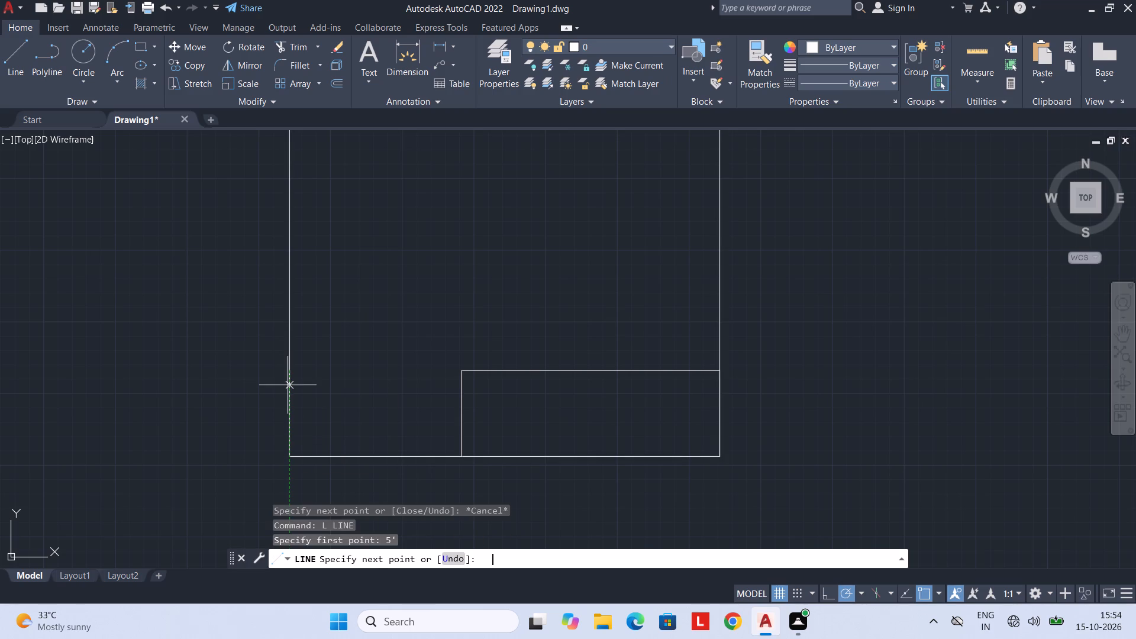
{"action": "type", "text": "1'"}
{"action": "key", "text": "Return"}
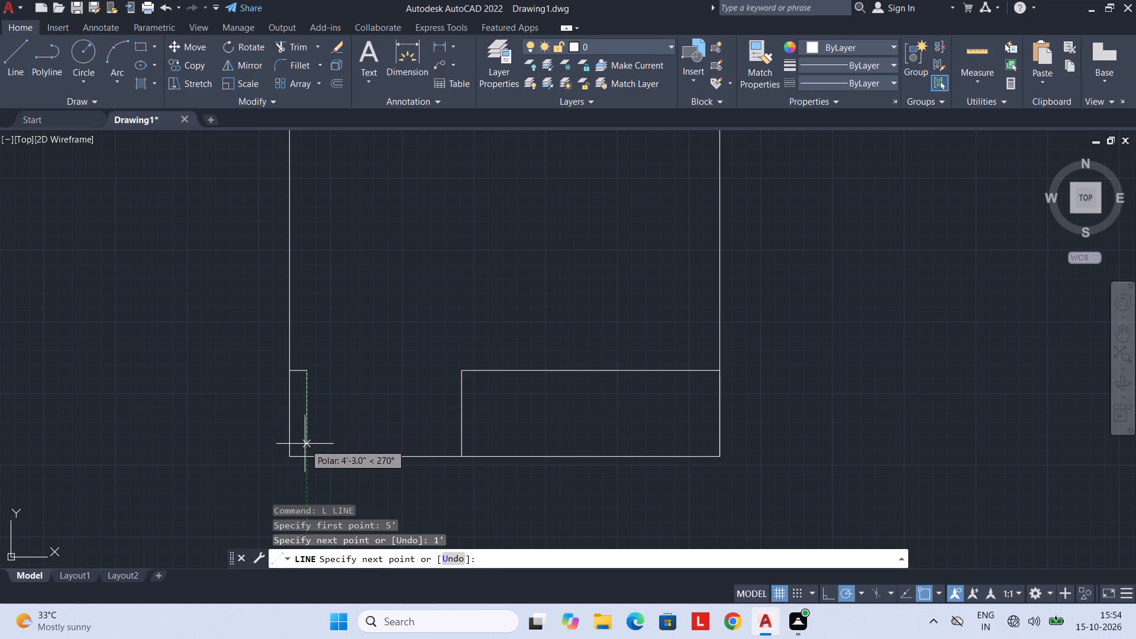
{"action": "left_click", "coordinate": [309, 454]}
{"action": "key", "text": "Escape"}
Draw a line from the 15' block's upper-left corner, 1' to the right and straight down to the bottom edge.
{"action": "scroll", "coordinate": [459, 369], "scroll_direction": "up", "scroll_amount": 1}
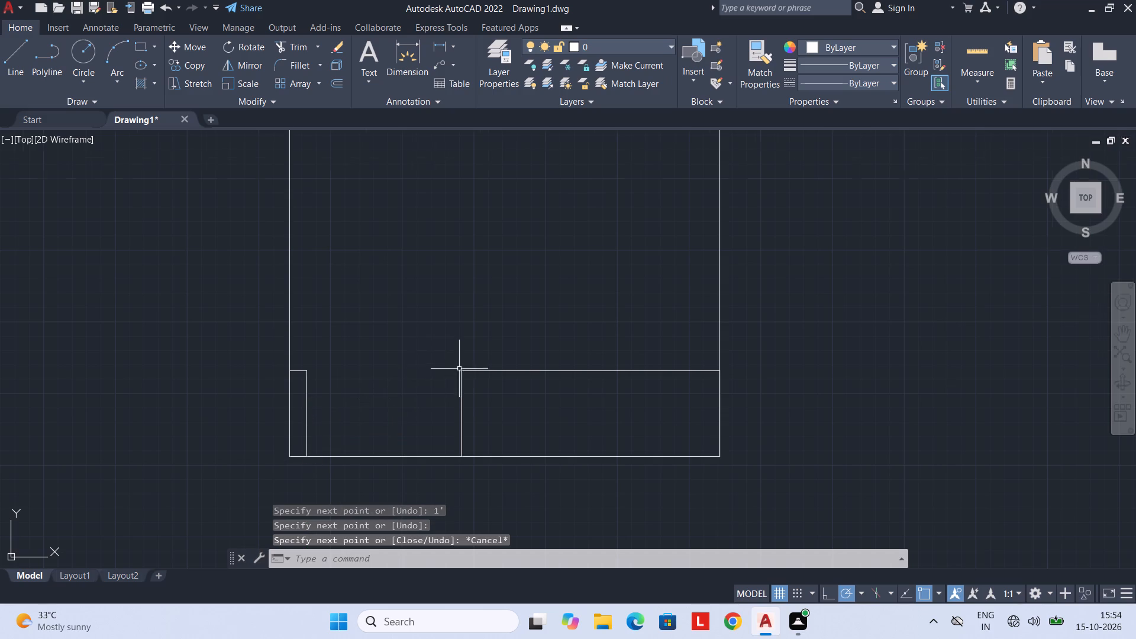
{"action": "scroll", "coordinate": [459, 369], "scroll_direction": "up", "scroll_amount": 1}
{"action": "key", "text": "space"}
{"action": "left_click", "coordinate": [459, 377]}
{"action": "type", "text": "1'"}
{"action": "key", "text": "Return"}
{"action": "scroll", "coordinate": [531, 437], "scroll_direction": "down", "scroll_amount": 3}
{"action": "middle_click_drag", "start_coordinate": [529, 438], "coordinate": [521, 419]}
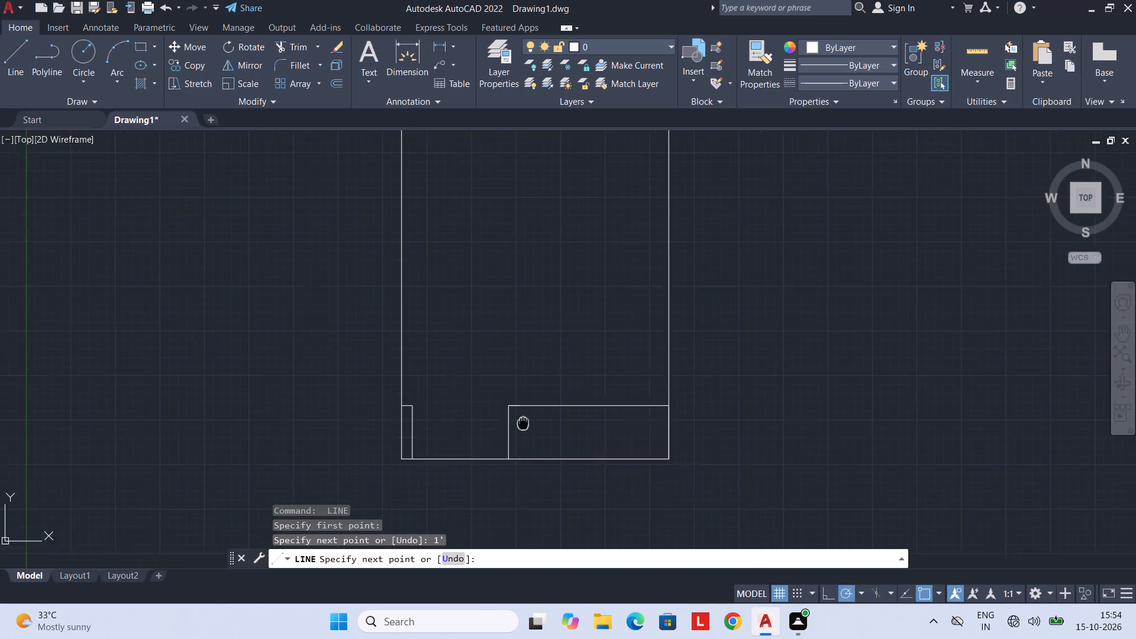
{"action": "middle_click_drag", "start_coordinate": [521, 419], "coordinate": [518, 411]}
{"action": "left_click", "coordinate": [515, 441]}
{"action": "key", "text": "Escape"}
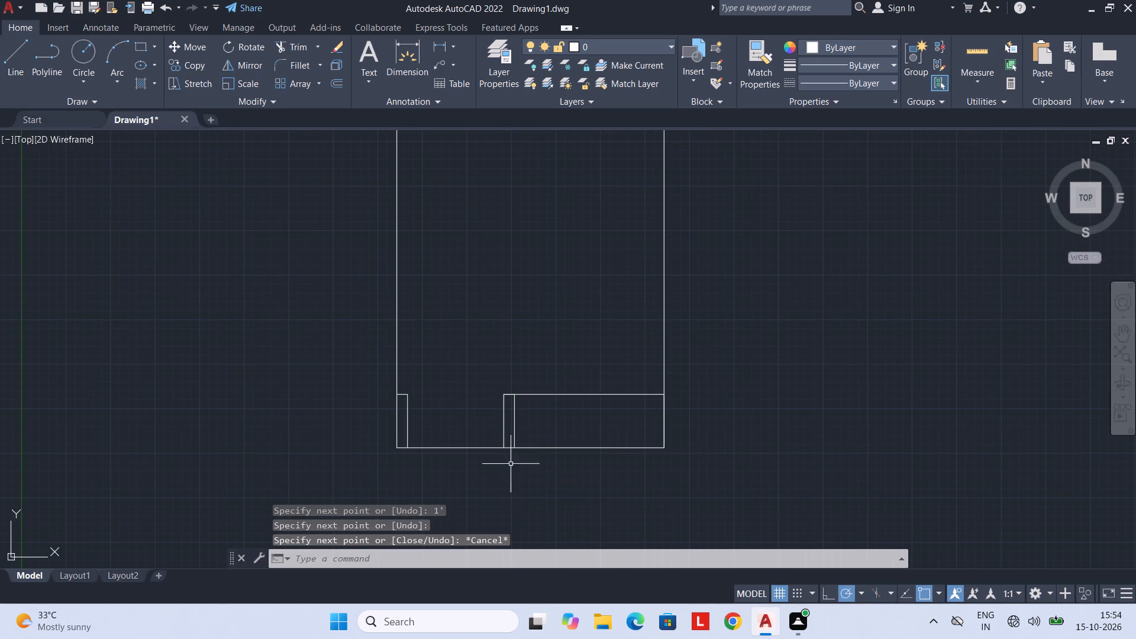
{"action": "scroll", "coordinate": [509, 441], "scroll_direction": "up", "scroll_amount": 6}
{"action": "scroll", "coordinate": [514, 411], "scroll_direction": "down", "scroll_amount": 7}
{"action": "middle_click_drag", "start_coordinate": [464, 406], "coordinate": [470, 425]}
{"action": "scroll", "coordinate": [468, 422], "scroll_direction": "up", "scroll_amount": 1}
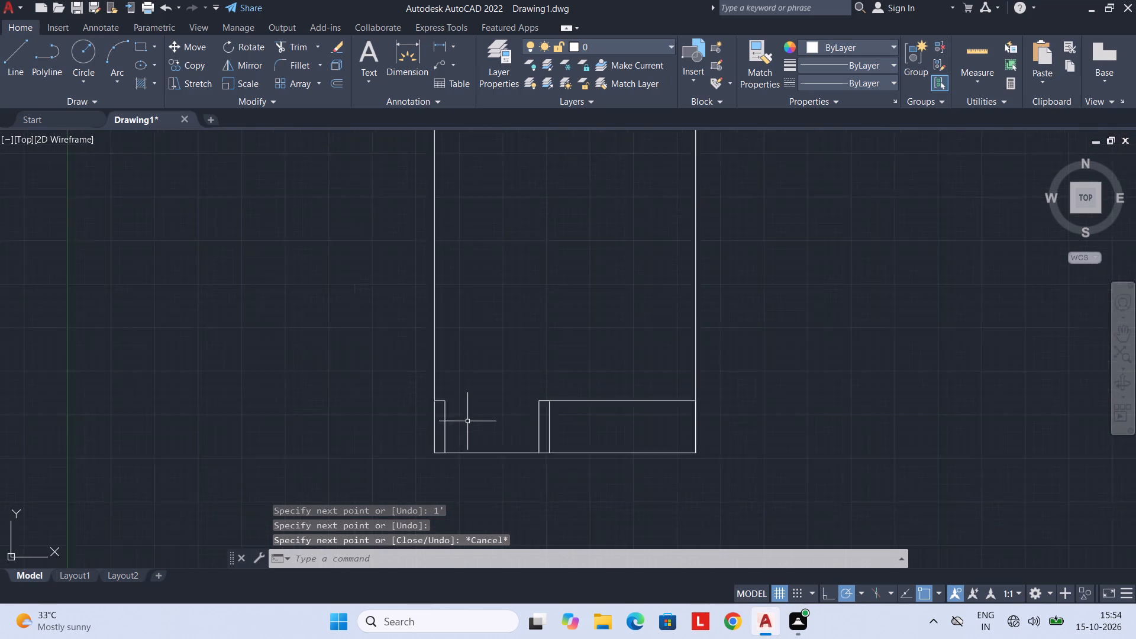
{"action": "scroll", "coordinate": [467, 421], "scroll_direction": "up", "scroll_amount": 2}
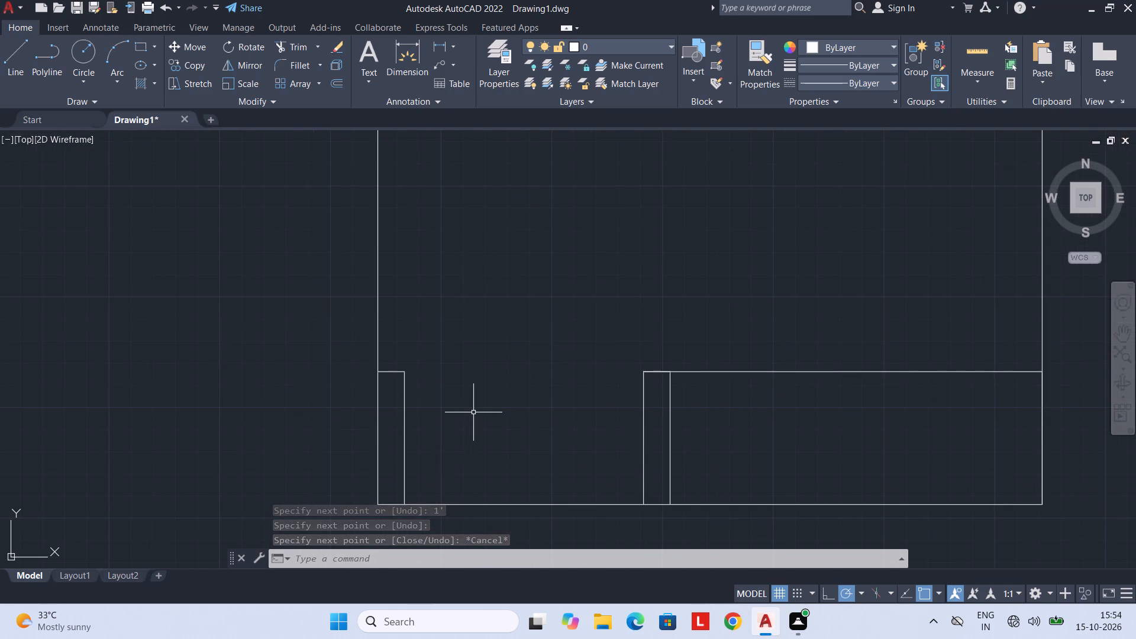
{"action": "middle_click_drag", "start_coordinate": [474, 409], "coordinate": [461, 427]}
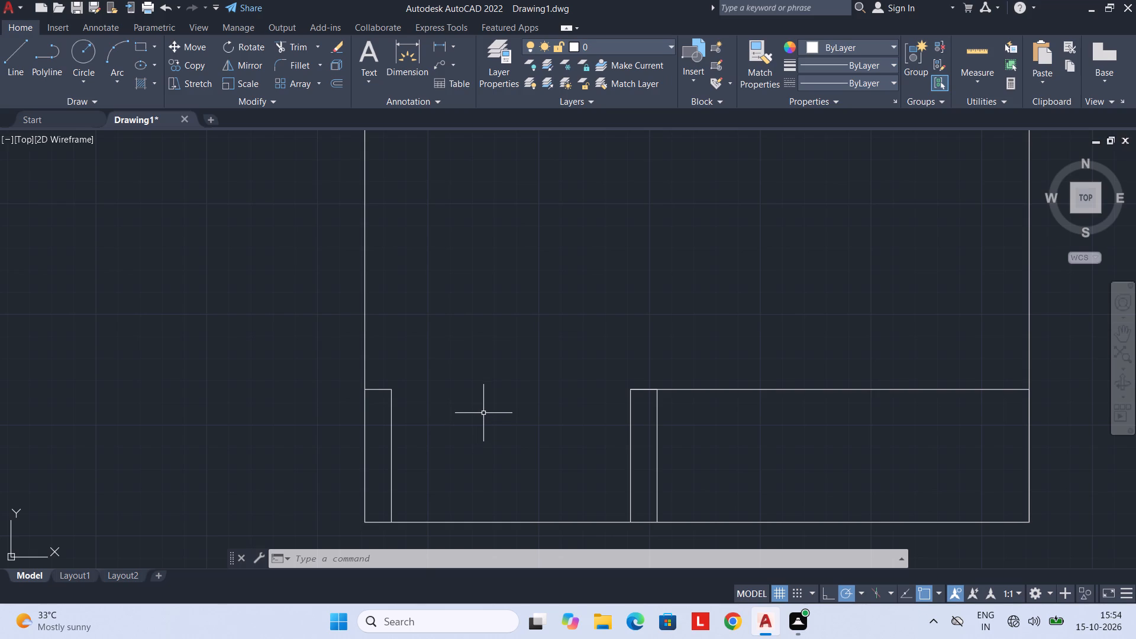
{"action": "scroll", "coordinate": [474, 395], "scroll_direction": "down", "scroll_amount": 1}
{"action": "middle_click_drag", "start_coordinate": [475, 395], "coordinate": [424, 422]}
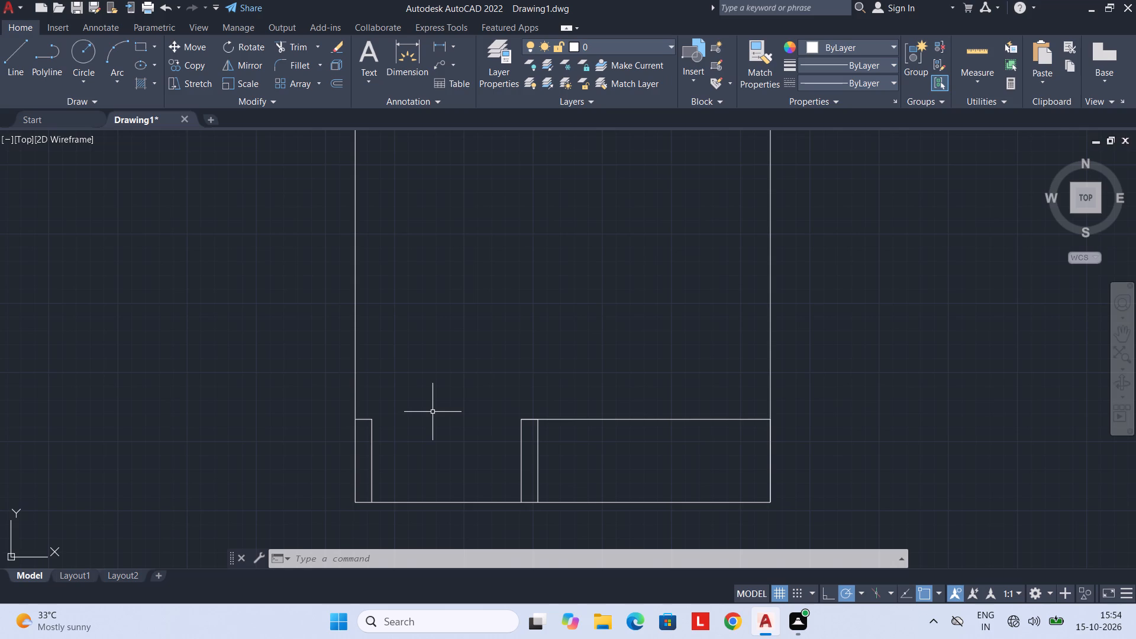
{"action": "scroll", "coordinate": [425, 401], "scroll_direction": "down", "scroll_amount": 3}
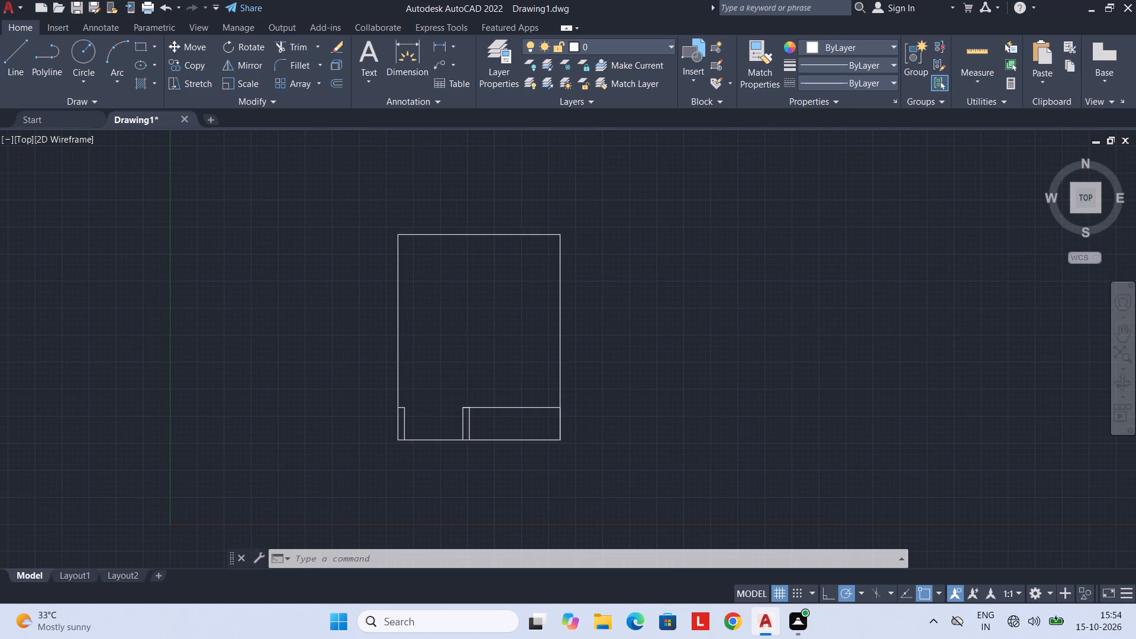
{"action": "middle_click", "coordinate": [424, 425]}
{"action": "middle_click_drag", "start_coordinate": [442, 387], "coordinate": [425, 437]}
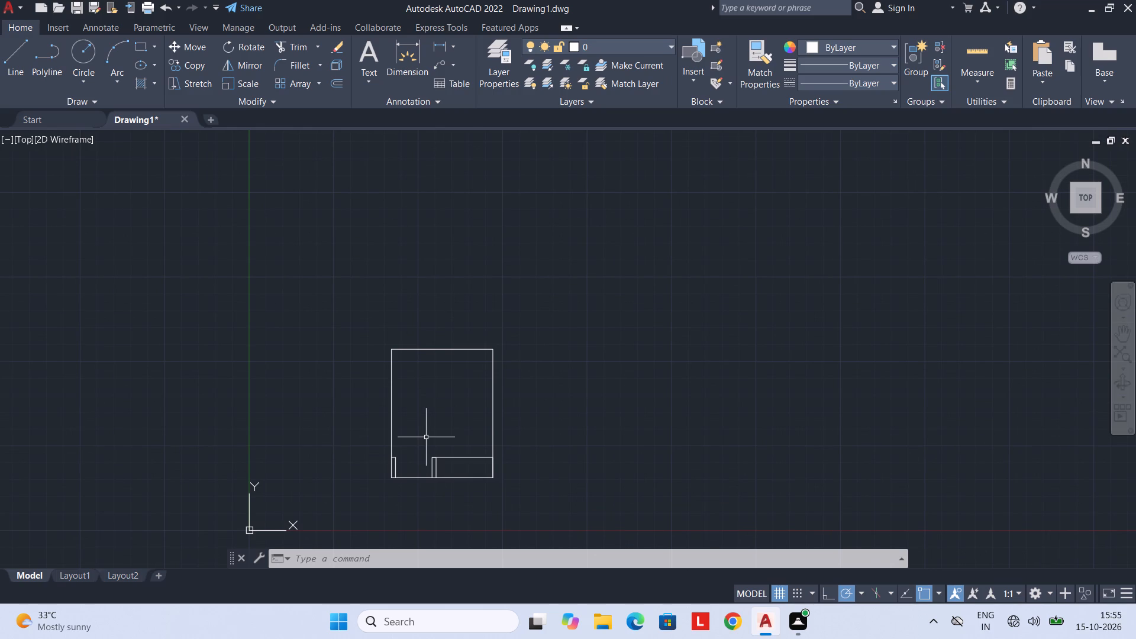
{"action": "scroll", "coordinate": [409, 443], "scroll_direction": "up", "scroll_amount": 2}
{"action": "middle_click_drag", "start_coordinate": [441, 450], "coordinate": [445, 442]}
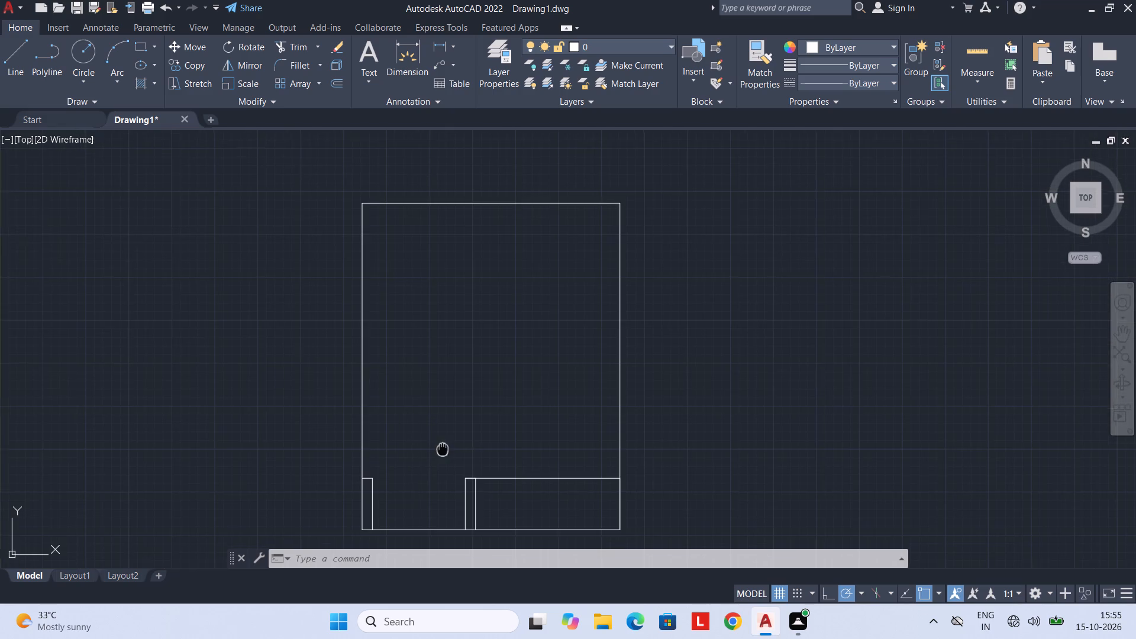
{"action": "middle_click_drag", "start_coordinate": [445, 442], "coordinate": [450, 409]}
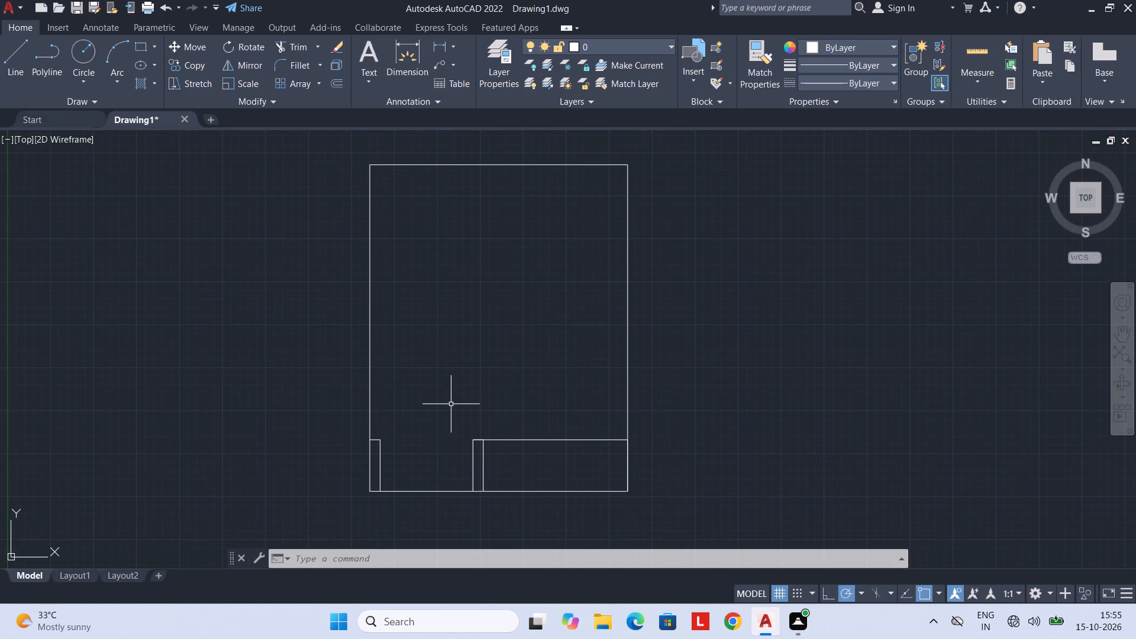
Draw a second rectangle by its dimensions, 25' long and 45' wide, in the empty area right of the first one.
{"action": "middle_click_drag", "start_coordinate": [460, 382], "coordinate": [399, 452]}
{"action": "scroll", "coordinate": [422, 394], "scroll_direction": "down", "scroll_amount": 4}
{"action": "middle_click_drag", "start_coordinate": [425, 392], "coordinate": [339, 388]}
{"action": "scroll", "coordinate": [446, 386], "scroll_direction": "up", "scroll_amount": 3}
{"action": "middle_click_drag", "start_coordinate": [392, 377], "coordinate": [379, 377]}
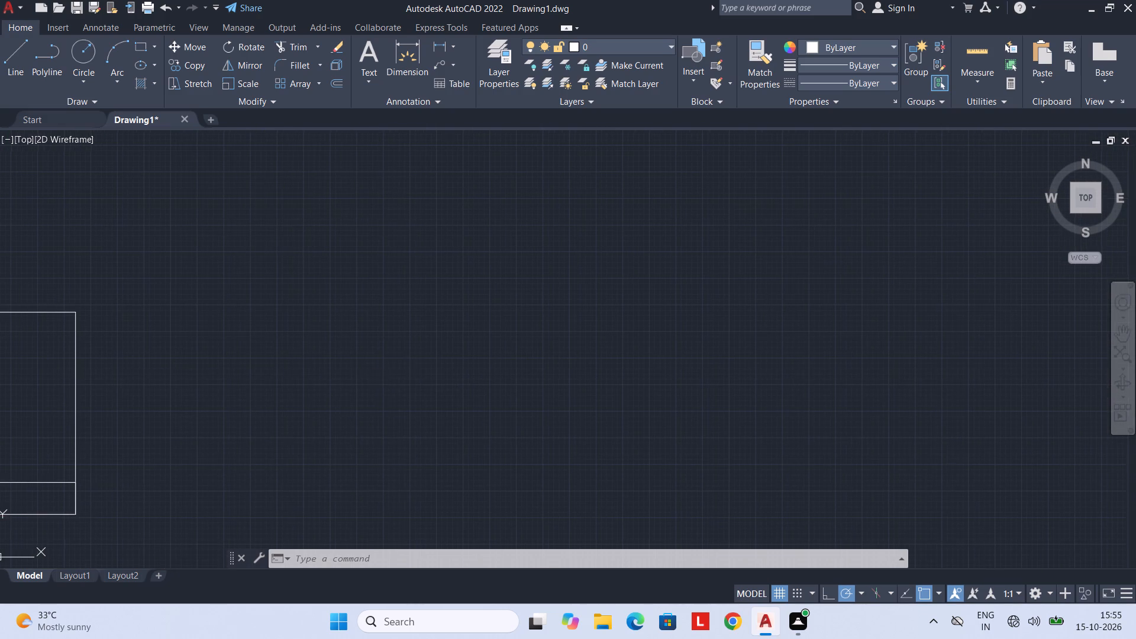
{"action": "type", "text": "REC"}
{"action": "key", "text": "space"}
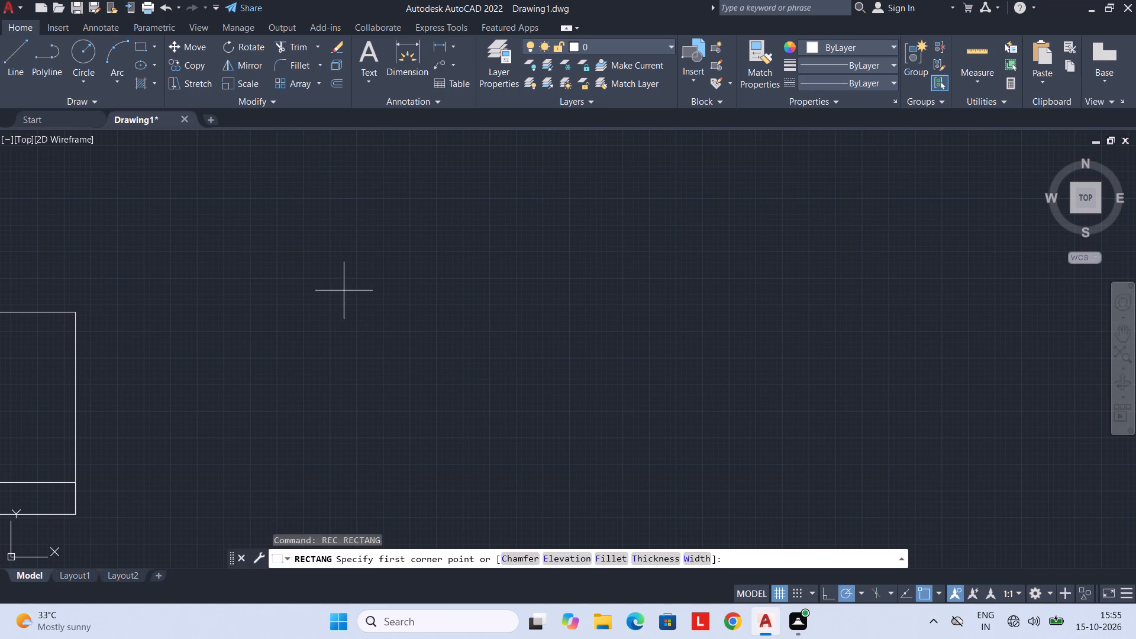
{"action": "left_click", "coordinate": [344, 291]}
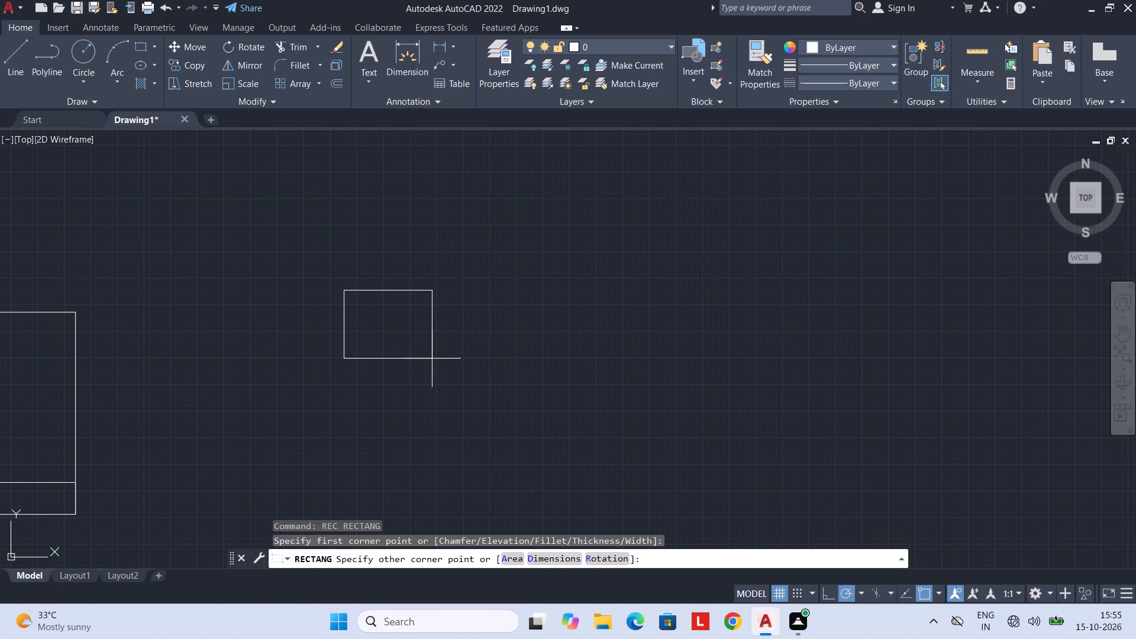
{"action": "type", "text": "D"}
{"action": "key", "text": "space"}
{"action": "type", "text": "25'"}
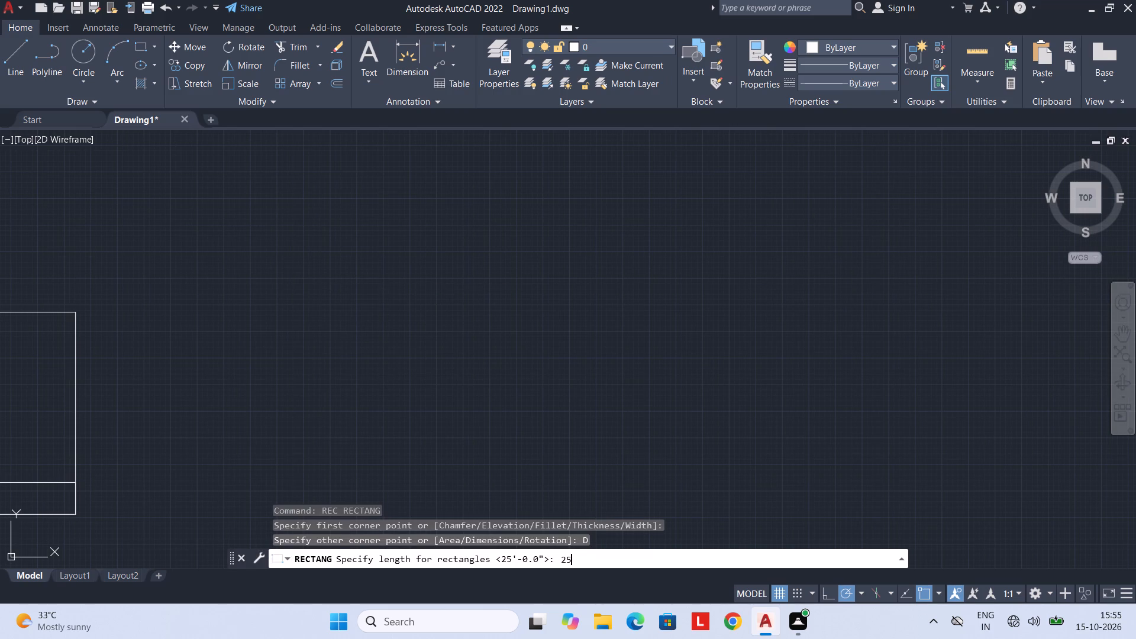
{"action": "key", "text": "Return"}
{"action": "type", "text": "45'"}
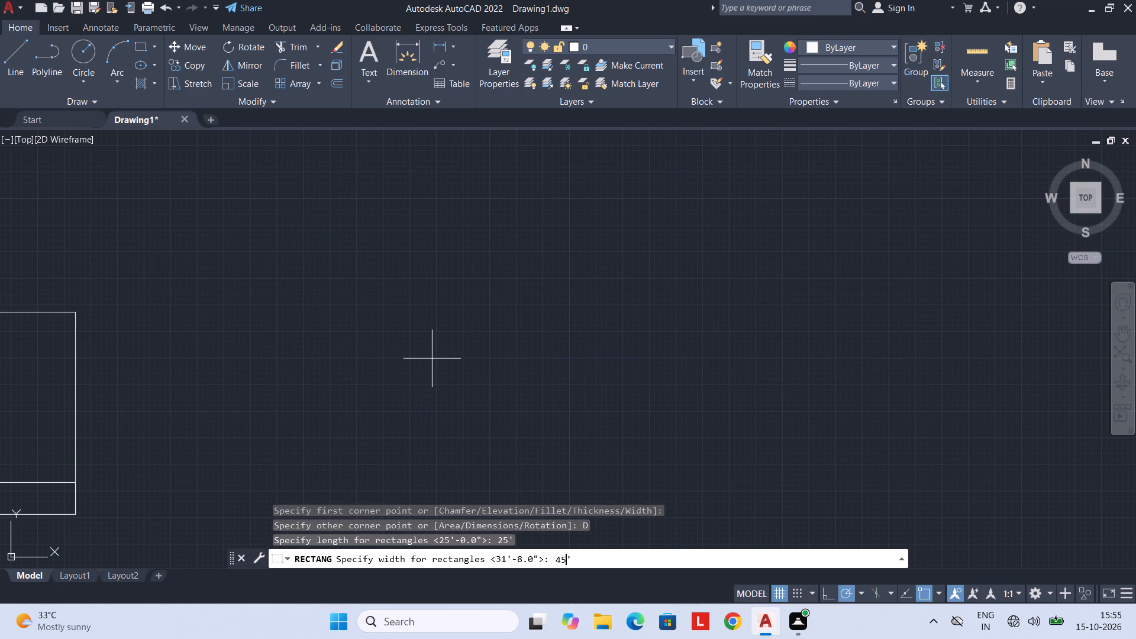
{"action": "key", "text": "Return"}
{"action": "left_click", "coordinate": [509, 372]}
Offset the 25' by 45' rectangle 9" inward.
{"action": "scroll", "coordinate": [472, 384], "scroll_direction": "up", "scroll_amount": 1}
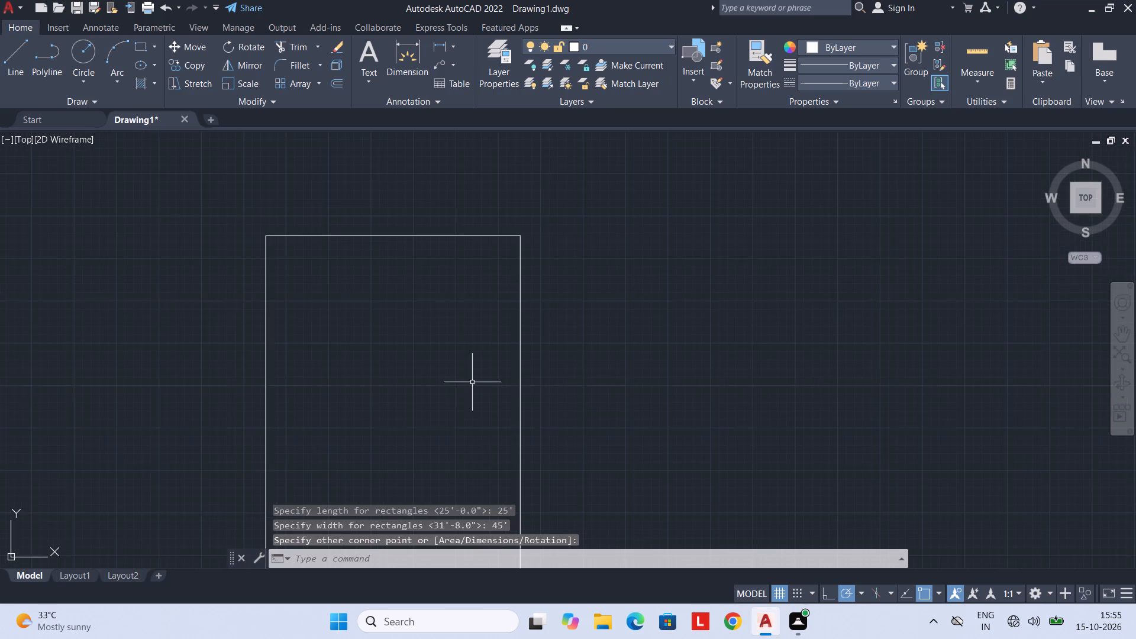
{"action": "middle_click_drag", "start_coordinate": [469, 380], "coordinate": [443, 308]}
{"action": "middle_click_drag", "start_coordinate": [438, 313], "coordinate": [457, 291]}
{"action": "scroll", "coordinate": [460, 288], "scroll_direction": "down", "scroll_amount": 2}
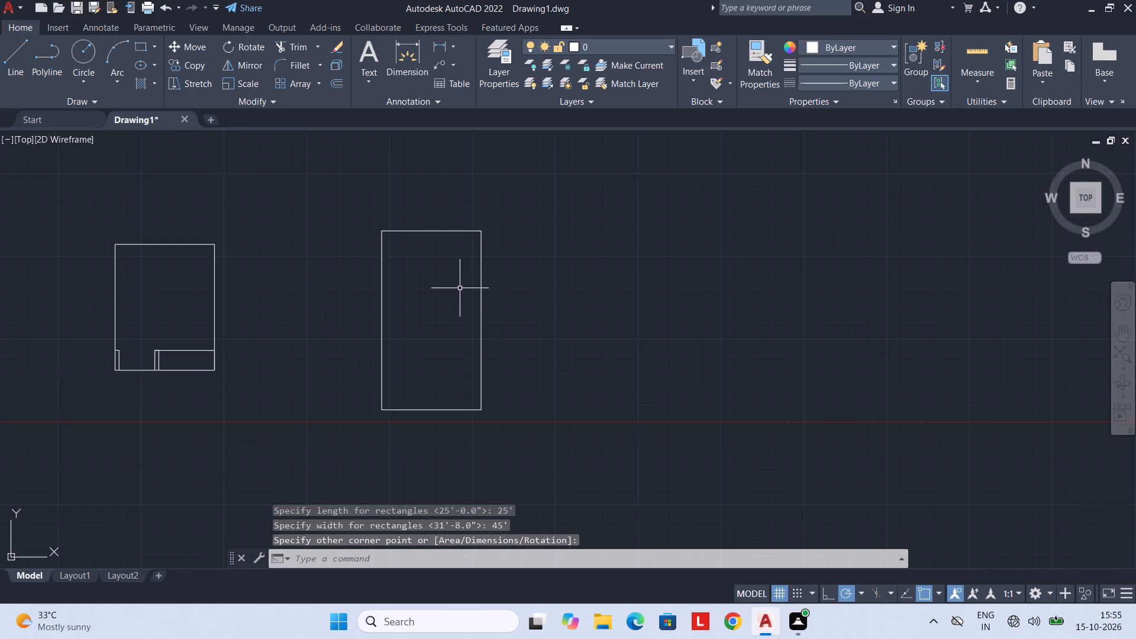
{"action": "middle_click_drag", "start_coordinate": [458, 289], "coordinate": [460, 277]}
{"action": "scroll", "coordinate": [456, 299], "scroll_direction": "up", "scroll_amount": 1}
{"action": "type", "text": "OF"}
{"action": "key", "text": "space"}
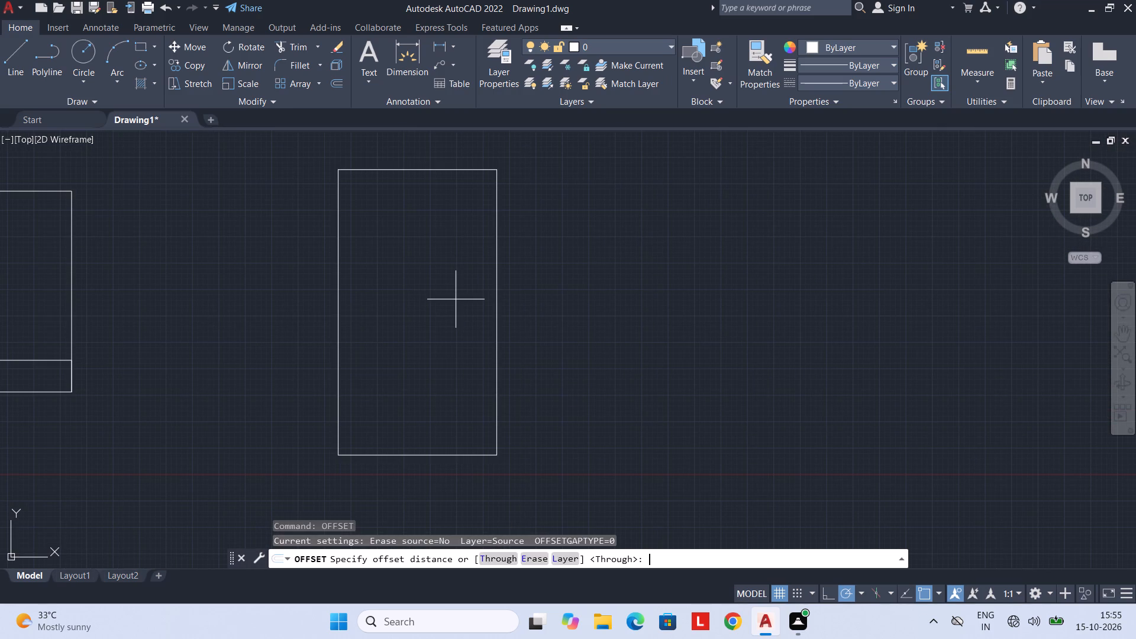
{"action": "type", "text": "9\""}
{"action": "key", "text": "Return"}
{"action": "left_click", "coordinate": [496, 334]}
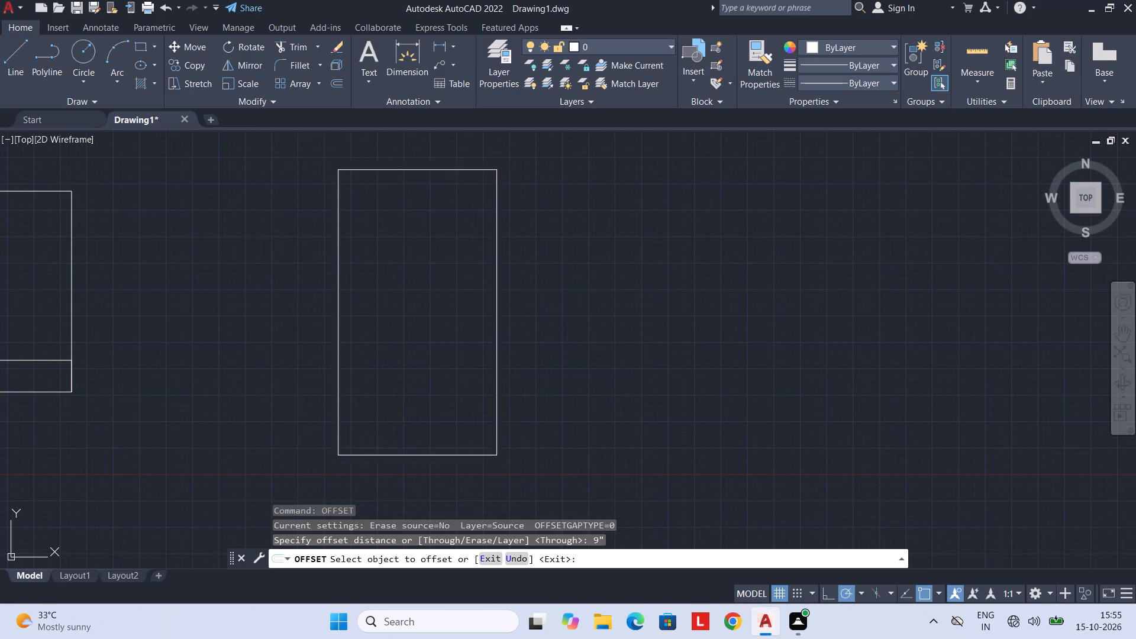
{"action": "left_click_drag", "start_coordinate": [438, 344], "coordinate": [351, 340]}
{"action": "key", "text": "Escape"}
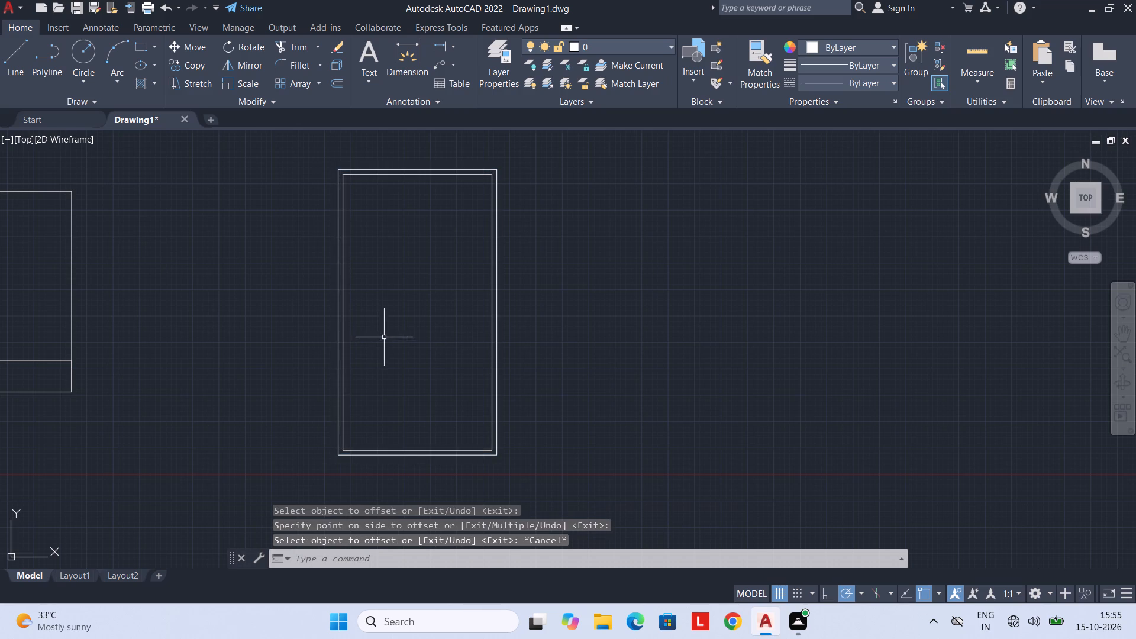
Explode the inner rectangle of the 25' by 45' plot outline into separate lines.
{"action": "middle_click", "coordinate": [405, 341]}
{"action": "scroll", "coordinate": [406, 356], "scroll_direction": "up", "scroll_amount": 1}
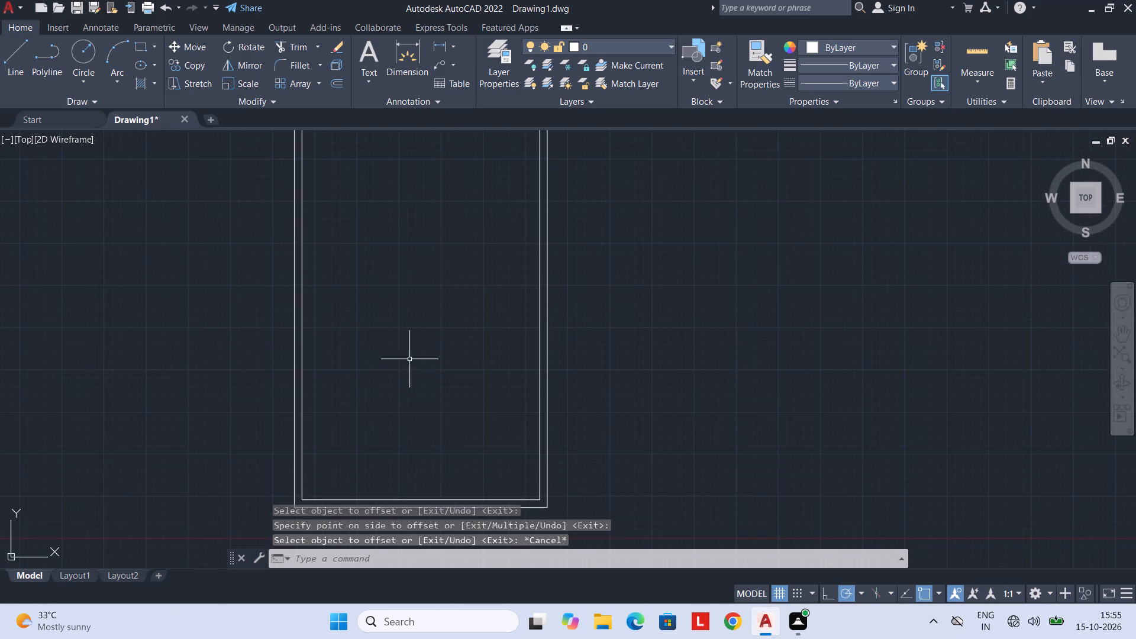
{"action": "middle_click_drag", "start_coordinate": [411, 361], "coordinate": [408, 340]}
{"action": "key", "text": "x"}
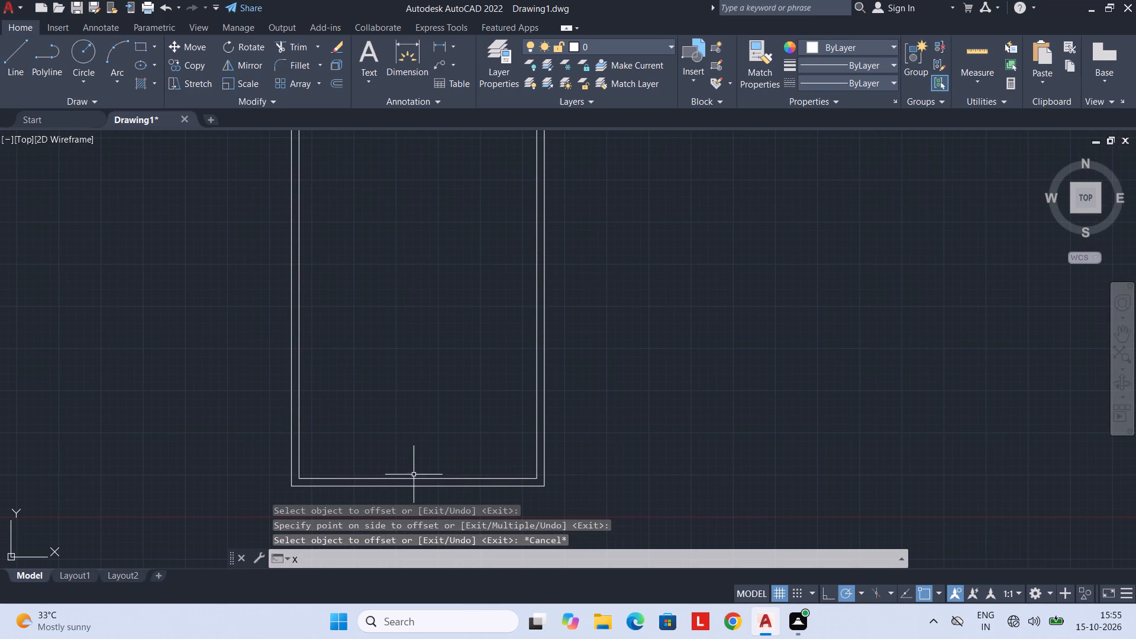
{"action": "key", "text": "Escape"}
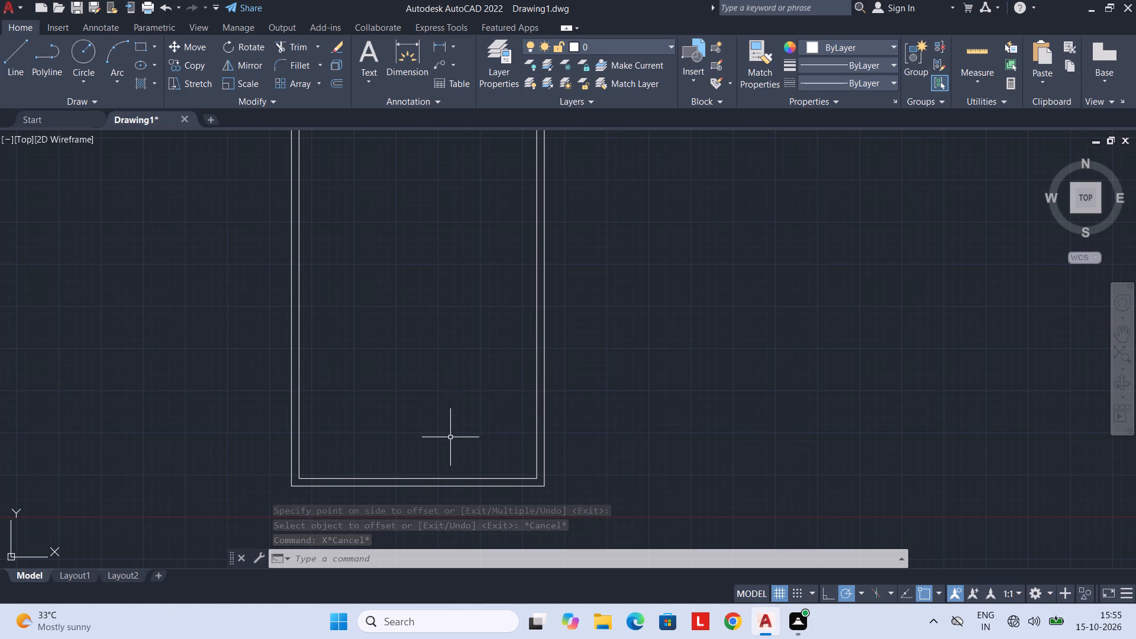
{"action": "key", "text": "x"}
{"action": "key", "text": "space"}
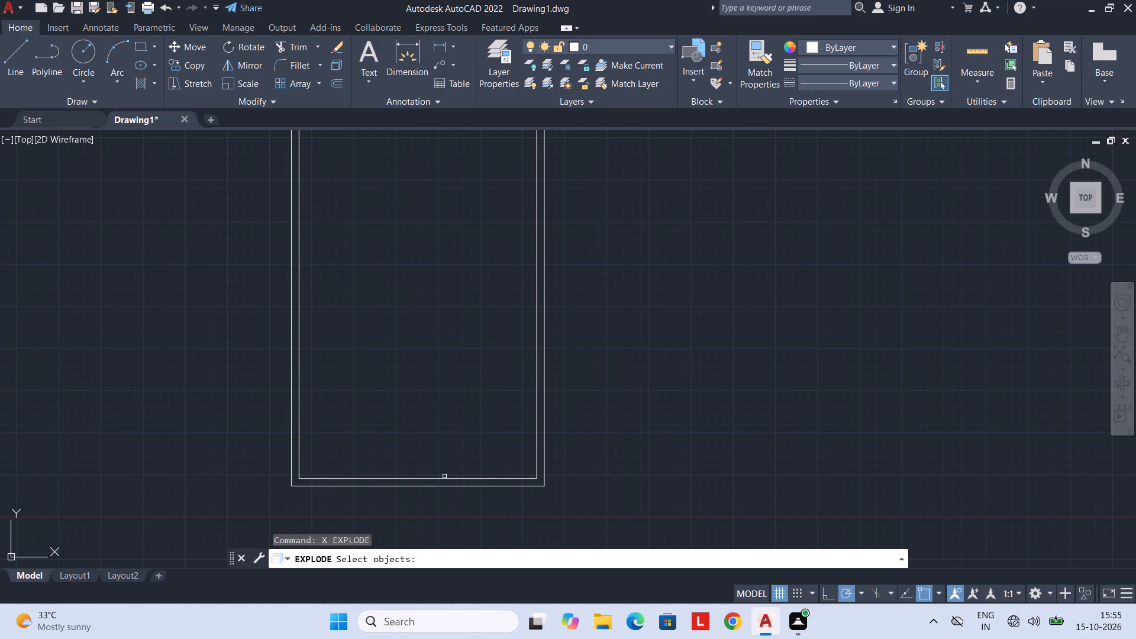
{"action": "left_click", "coordinate": [444, 477]}
{"action": "key", "text": "space"}
Offset the inner bottom wall line 6'3" upward into the plot.
{"action": "type", "text": "OF"}
{"action": "key", "text": "space"}
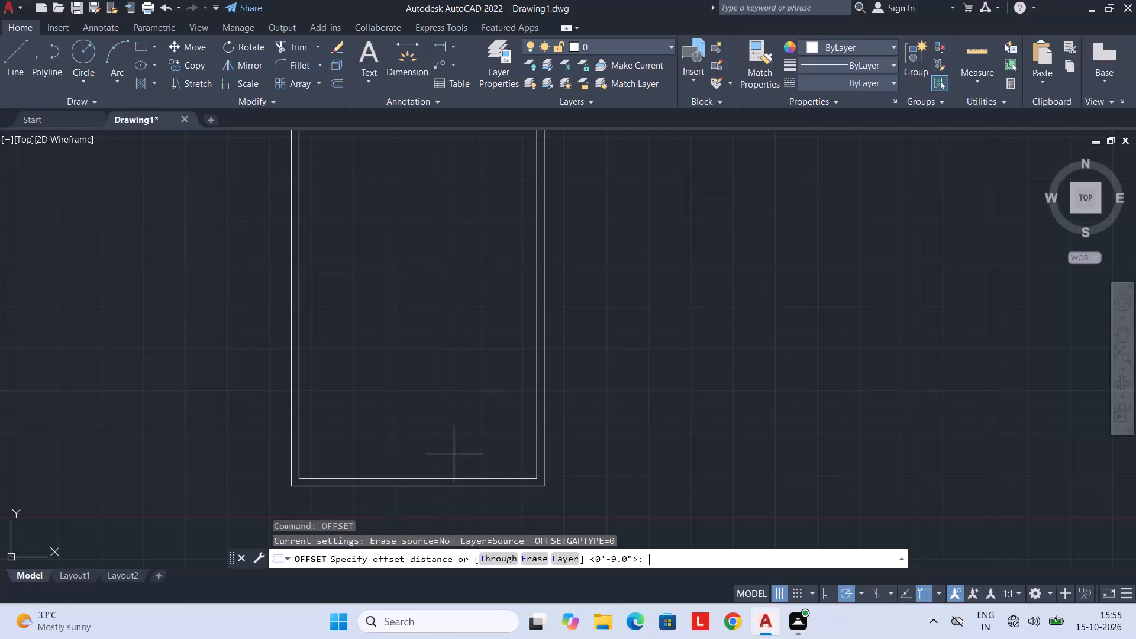
{"action": "type", "text": "6'3\""}
{"action": "key", "text": "Return"}
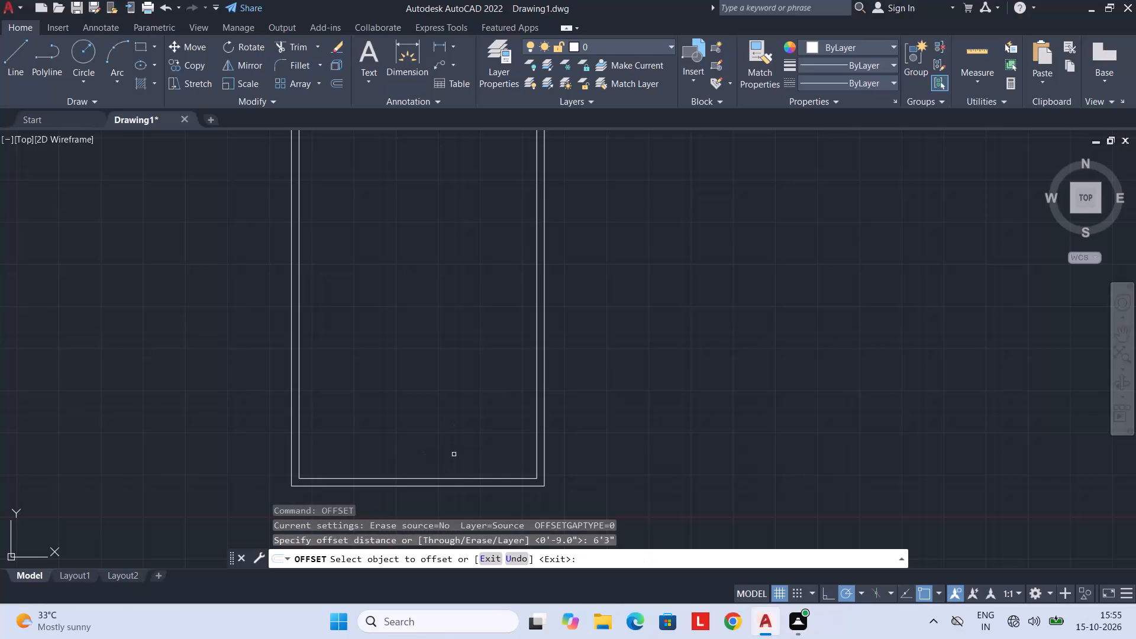
{"action": "left_click", "coordinate": [492, 480]}
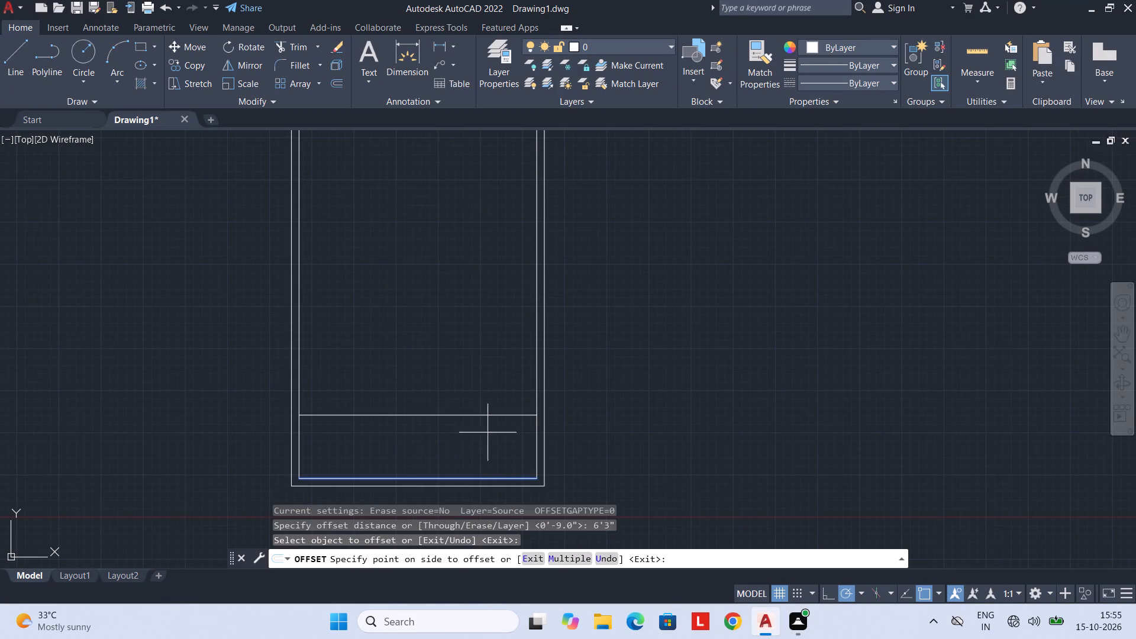
{"action": "left_click_drag", "start_coordinate": [489, 377], "coordinate": [484, 370]}
{"action": "key", "text": "Escape"}
Offset the new horizontal line 9" upward to give the cross wall its thickness.
{"action": "type", "text": "OFN"}
{"action": "key", "text": "space"}
{"action": "type", "text": "9\""}
{"action": "key", "text": "Return"}
{"action": "left_click", "coordinate": [492, 416]}
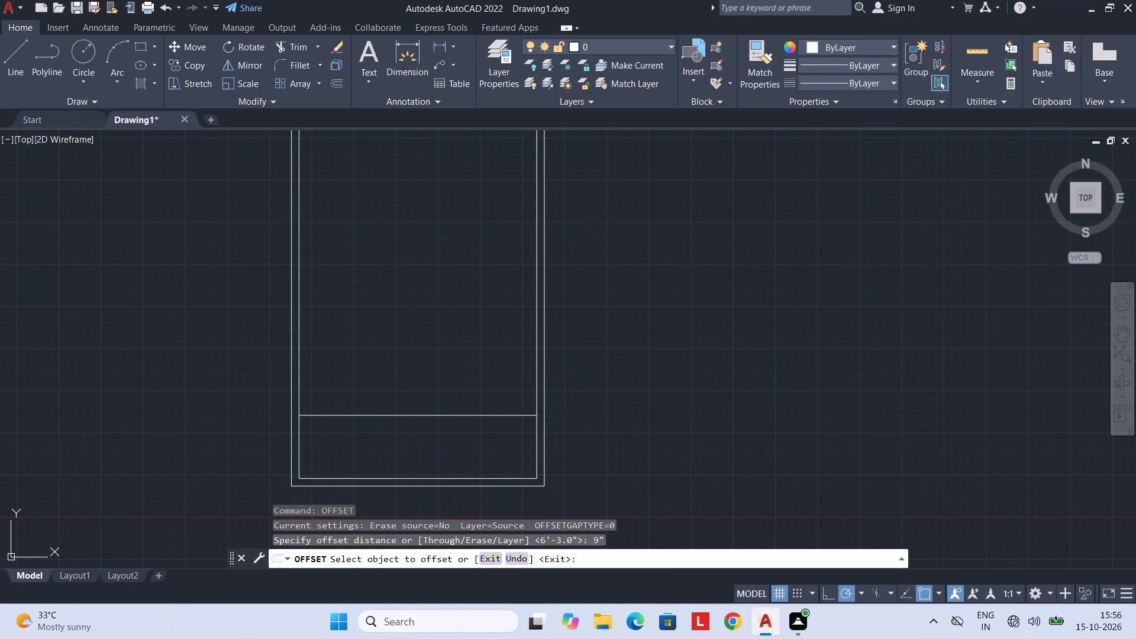
{"action": "left_click_drag", "start_coordinate": [488, 373], "coordinate": [480, 354]}
{"action": "key", "text": "Escape"}
Draw a line from the left end of the cross wall's upper line, 4' to the right and straight down to its lower line.
{"action": "middle_click_drag", "start_coordinate": [237, 446], "coordinate": [286, 444]}
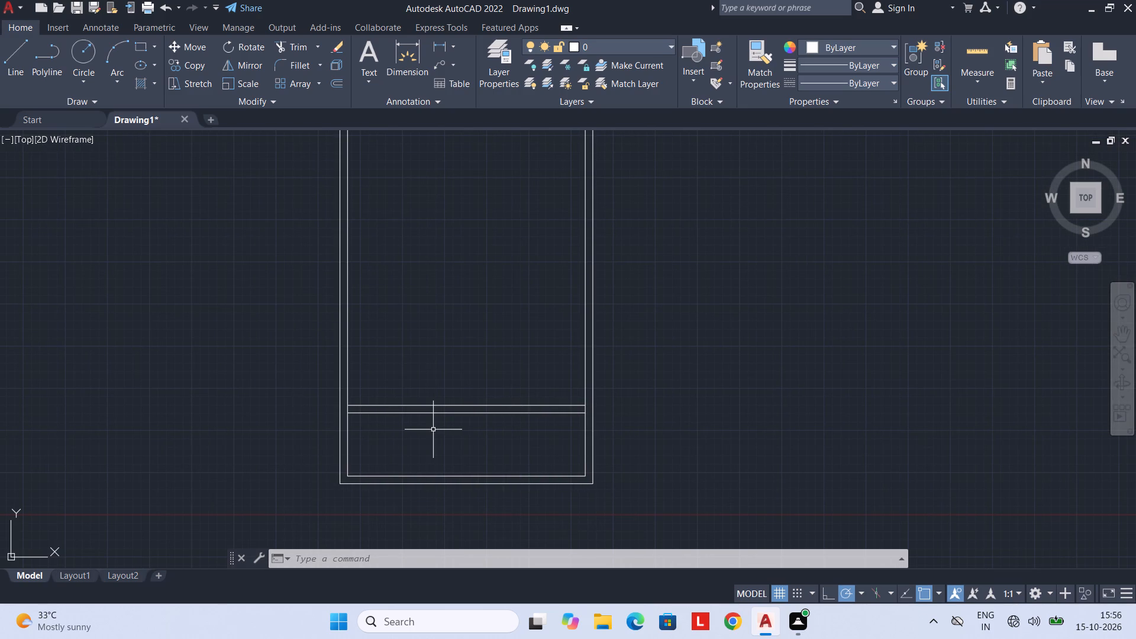
{"action": "key", "text": "l"}
{"action": "key", "text": "space"}
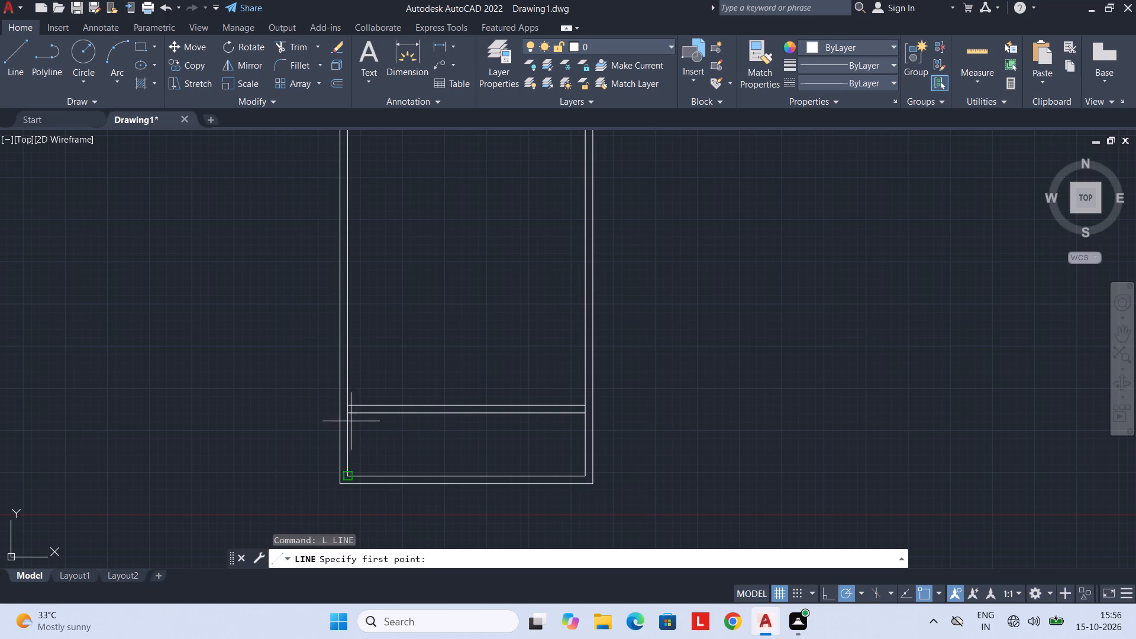
{"action": "scroll", "coordinate": [348, 404], "scroll_direction": "up", "scroll_amount": 3}
{"action": "left_click", "coordinate": [342, 417]}
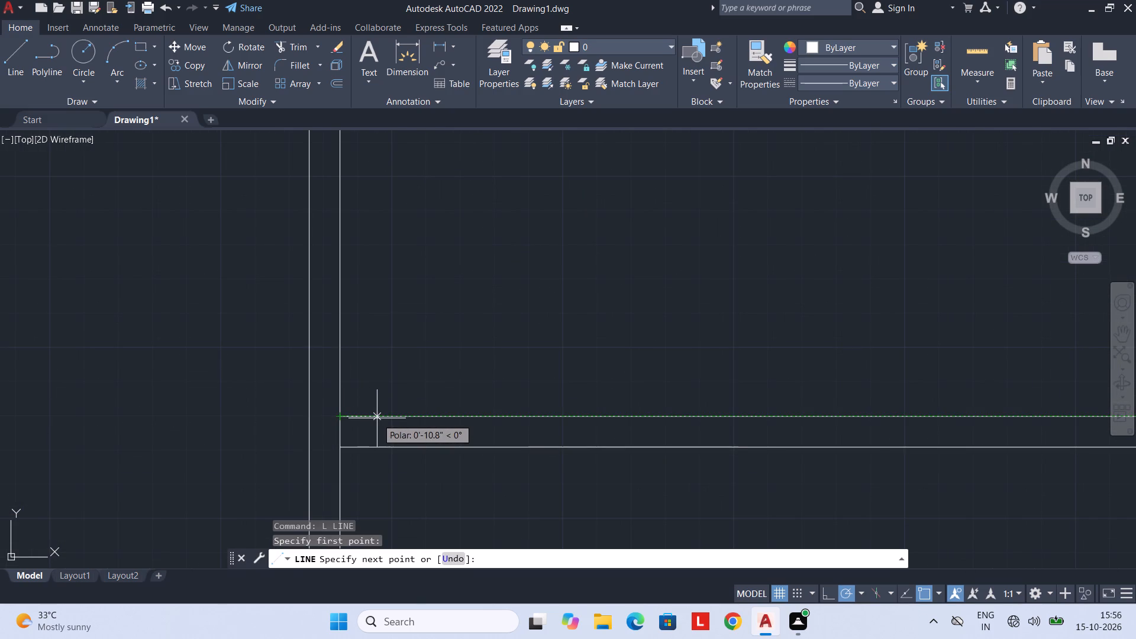
{"action": "type", "text": "4'"}
{"action": "key", "text": "Return"}
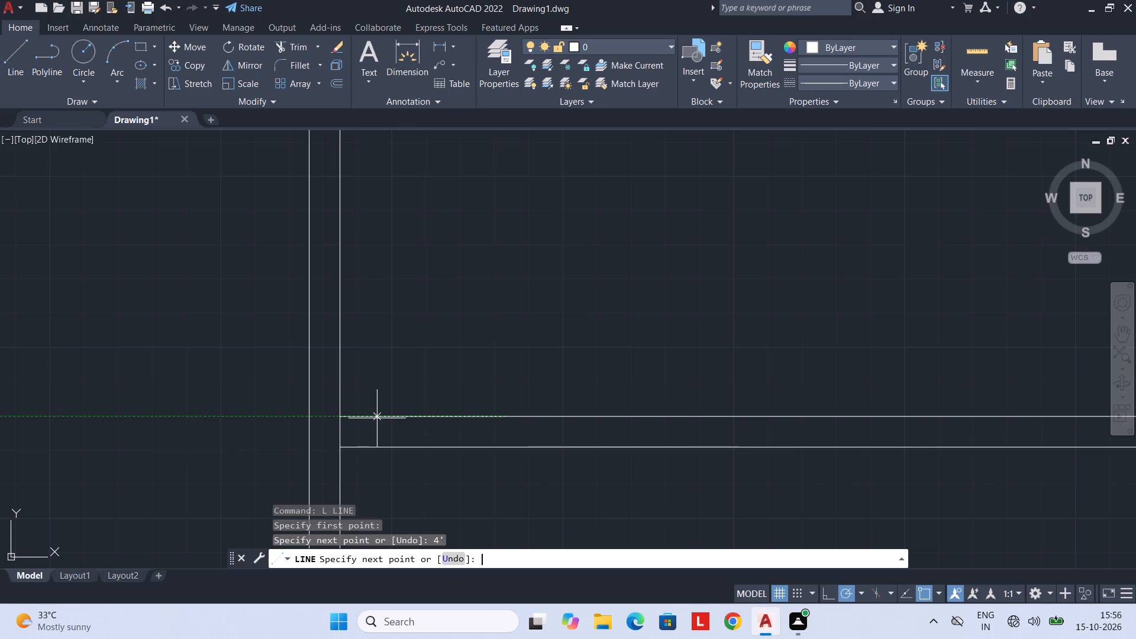
{"action": "left_click", "coordinate": [498, 445]}
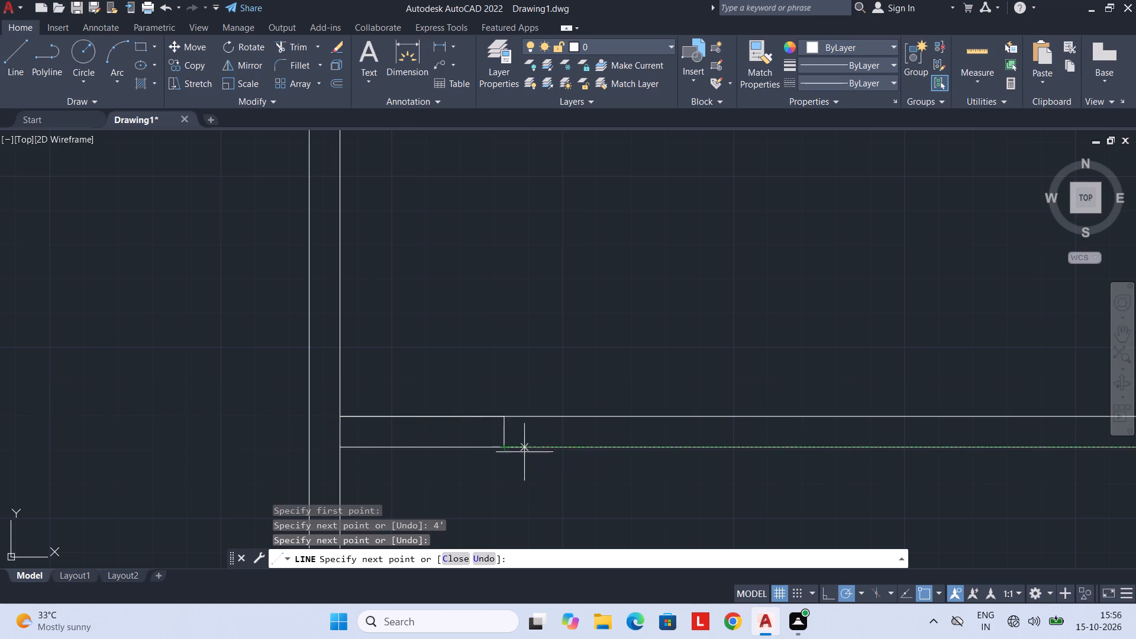
{"action": "key", "text": "Escape"}
Offset the short vertical line across the wall 4' to the right to mark the opening's other side.
{"action": "scroll", "coordinate": [548, 481], "scroll_direction": "down", "scroll_amount": 2}
{"action": "middle_click_drag", "start_coordinate": [548, 481], "coordinate": [528, 479]}
{"action": "middle_click_drag", "start_coordinate": [538, 478], "coordinate": [522, 483]}
{"action": "type", "text": "OF 4'"}
{"action": "key", "text": "Return"}
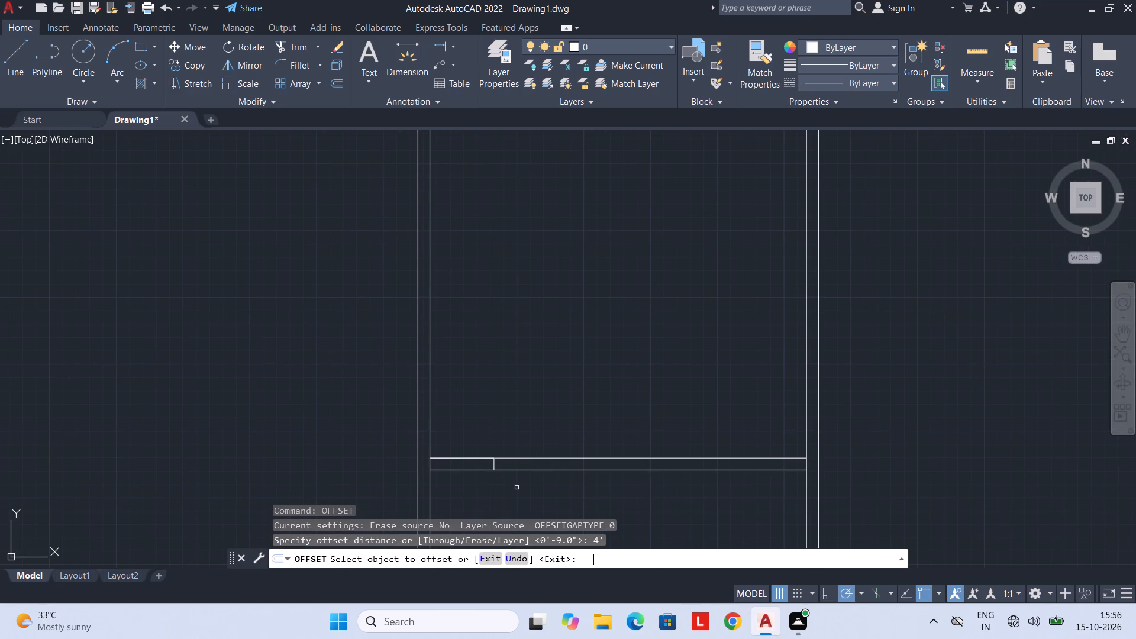
{"action": "scroll", "coordinate": [516, 486], "scroll_direction": "up", "scroll_amount": 3}
{"action": "left_click", "coordinate": [415, 404]}
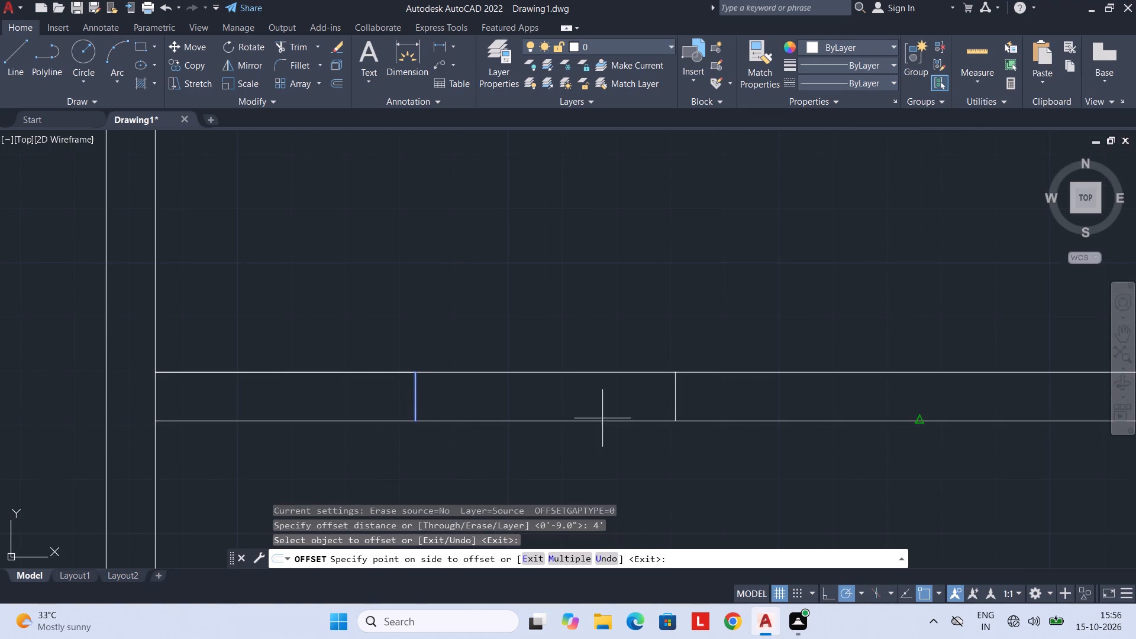
{"action": "left_click_drag", "start_coordinate": [789, 402], "coordinate": [834, 402]}
{"action": "scroll", "coordinate": [716, 401], "scroll_direction": "down", "scroll_amount": 3}
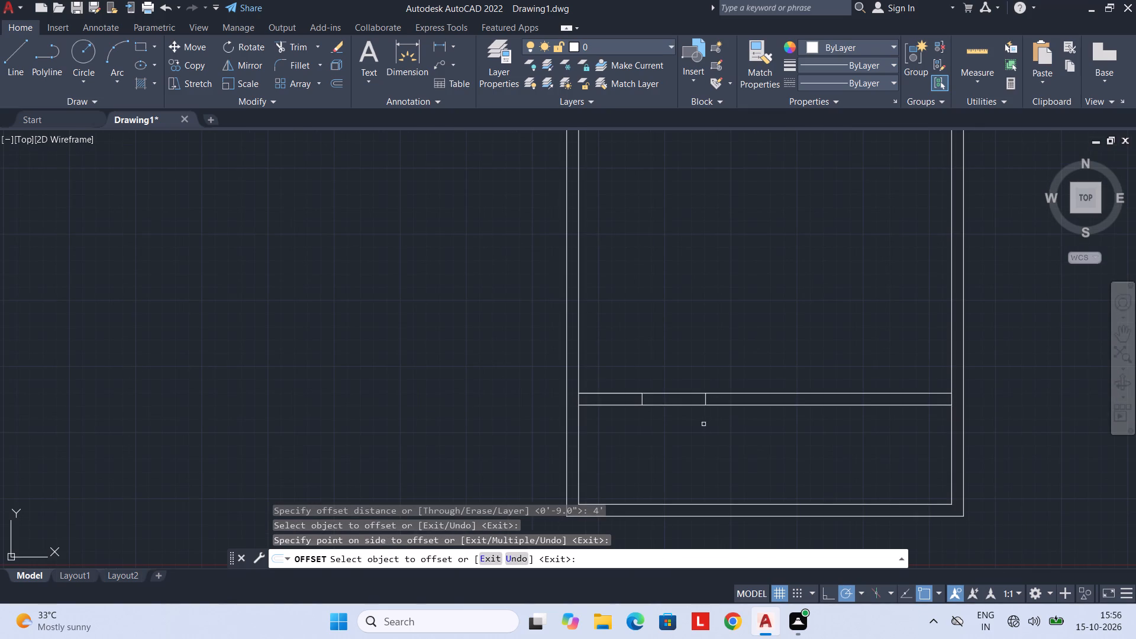
{"action": "key", "text": "Escape"}
Trim both cross wall lines between the two short vertical lines to open a gap.
{"action": "middle_click_drag", "start_coordinate": [690, 433], "coordinate": [653, 437]}
{"action": "type", "text": "TR"}
{"action": "key", "text": "space"}
{"action": "left_click_drag", "start_coordinate": [627, 380], "coordinate": [622, 396]}
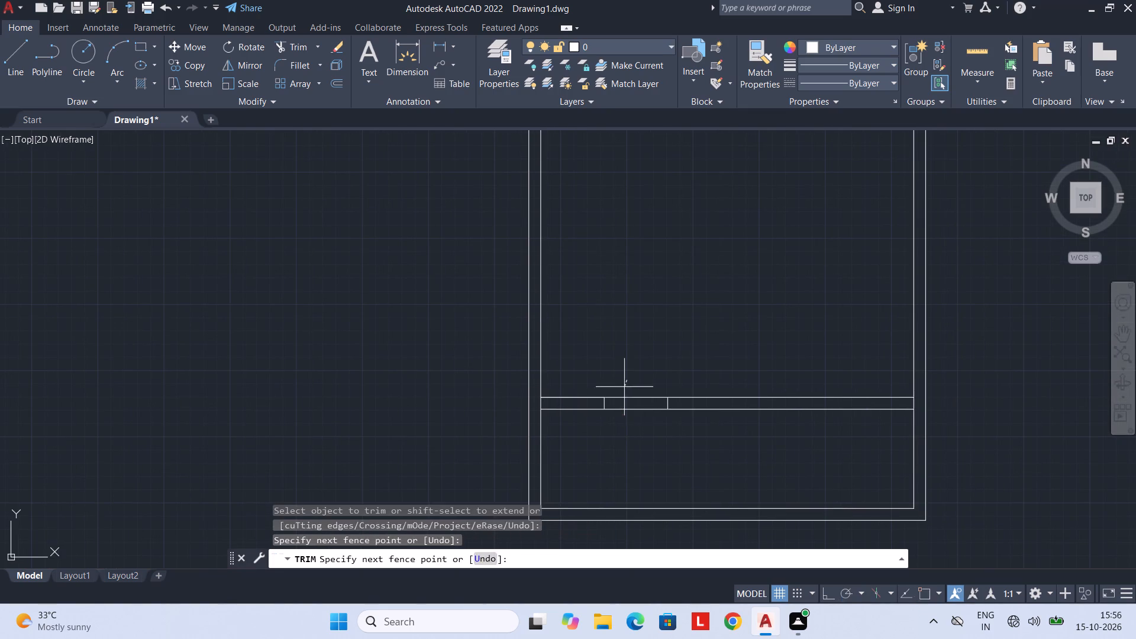
{"action": "left_click_drag", "start_coordinate": [622, 396], "coordinate": [615, 426]}
Examine the plan with its cross wall opening beside the elevation, and the upper end of the plot.
{"action": "scroll", "coordinate": [654, 403], "scroll_direction": "down", "scroll_amount": 3}
{"action": "middle_click_drag", "start_coordinate": [648, 392], "coordinate": [573, 425]}
{"action": "scroll", "coordinate": [588, 422], "scroll_direction": "up", "scroll_amount": 2}
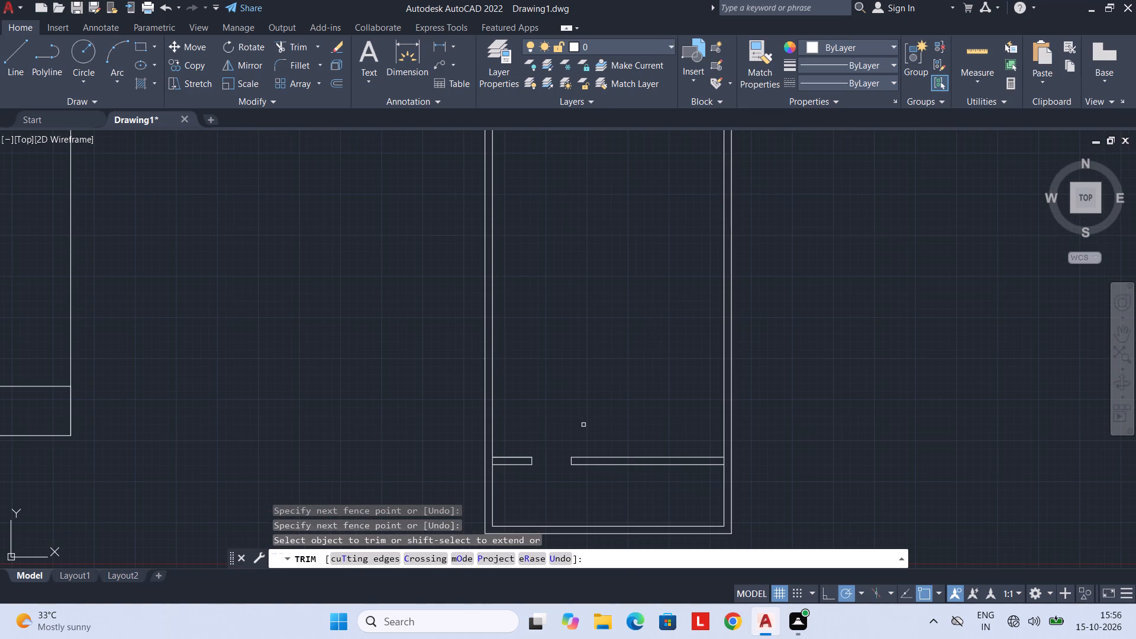
{"action": "scroll", "coordinate": [583, 425], "scroll_direction": "up", "scroll_amount": 1}
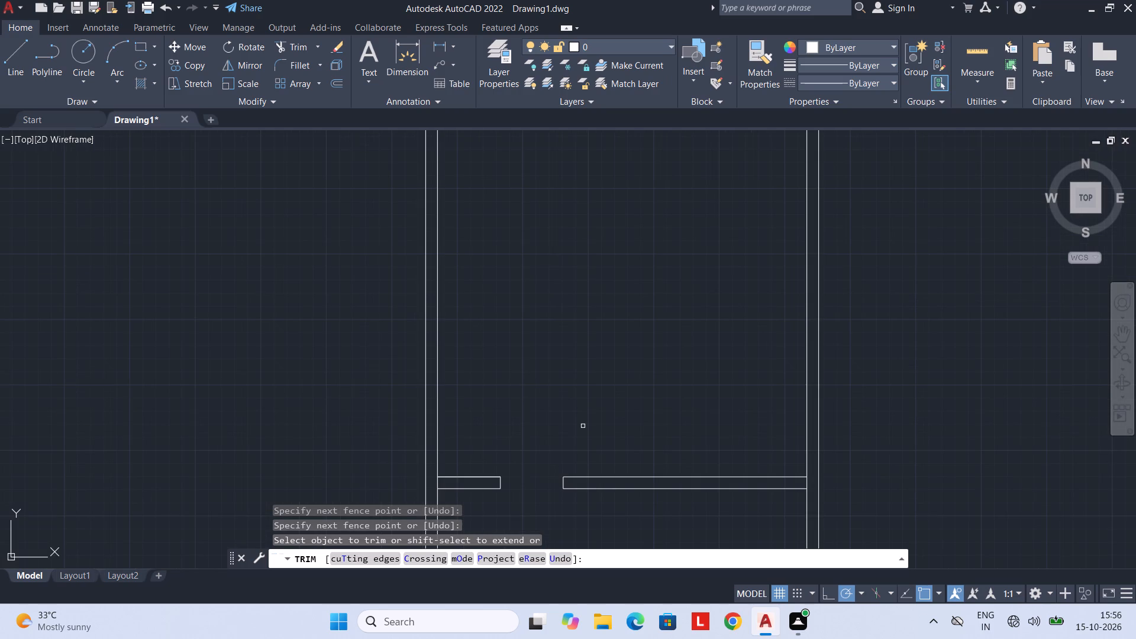
{"action": "middle_click_drag", "start_coordinate": [583, 426], "coordinate": [544, 426]}
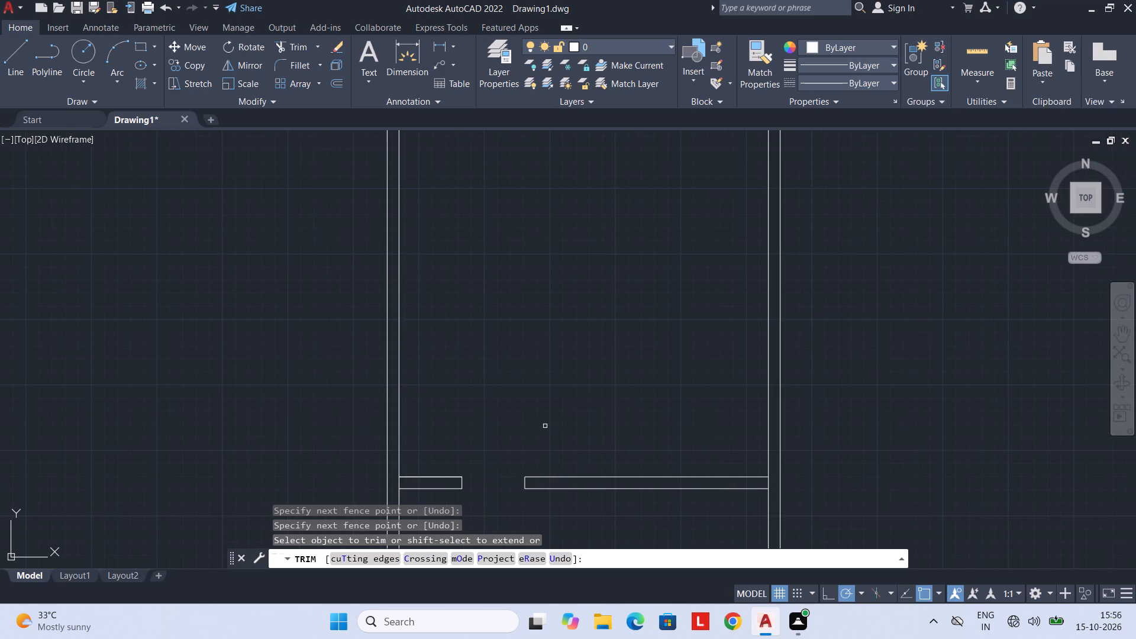
{"action": "scroll", "coordinate": [546, 422], "scroll_direction": "down", "scroll_amount": 2}
{"action": "middle_click_drag", "start_coordinate": [546, 422], "coordinate": [518, 435]}
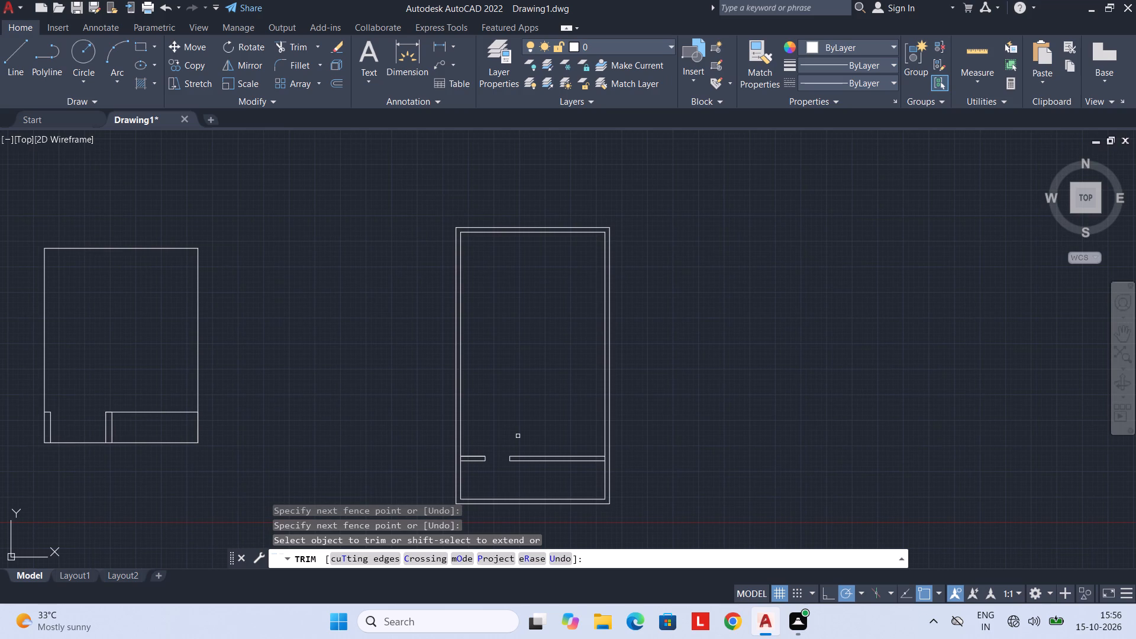
{"action": "scroll", "coordinate": [517, 440], "scroll_direction": "up", "scroll_amount": 1}
{"action": "middle_click_drag", "start_coordinate": [517, 440], "coordinate": [497, 472]}
{"action": "middle_click_drag", "start_coordinate": [502, 316], "coordinate": [481, 409]}
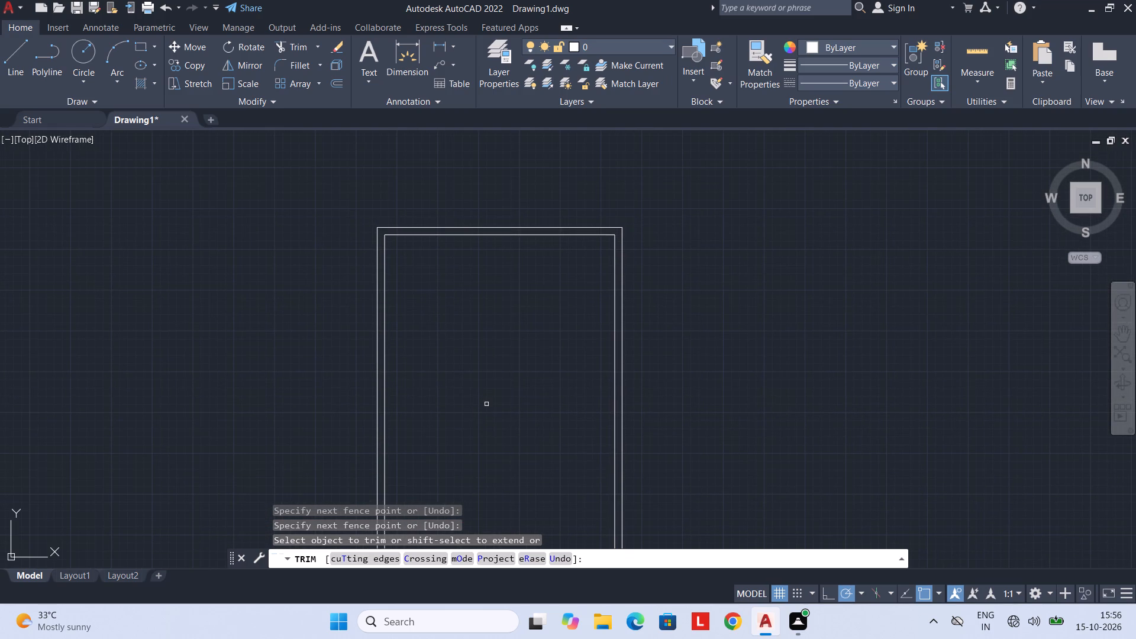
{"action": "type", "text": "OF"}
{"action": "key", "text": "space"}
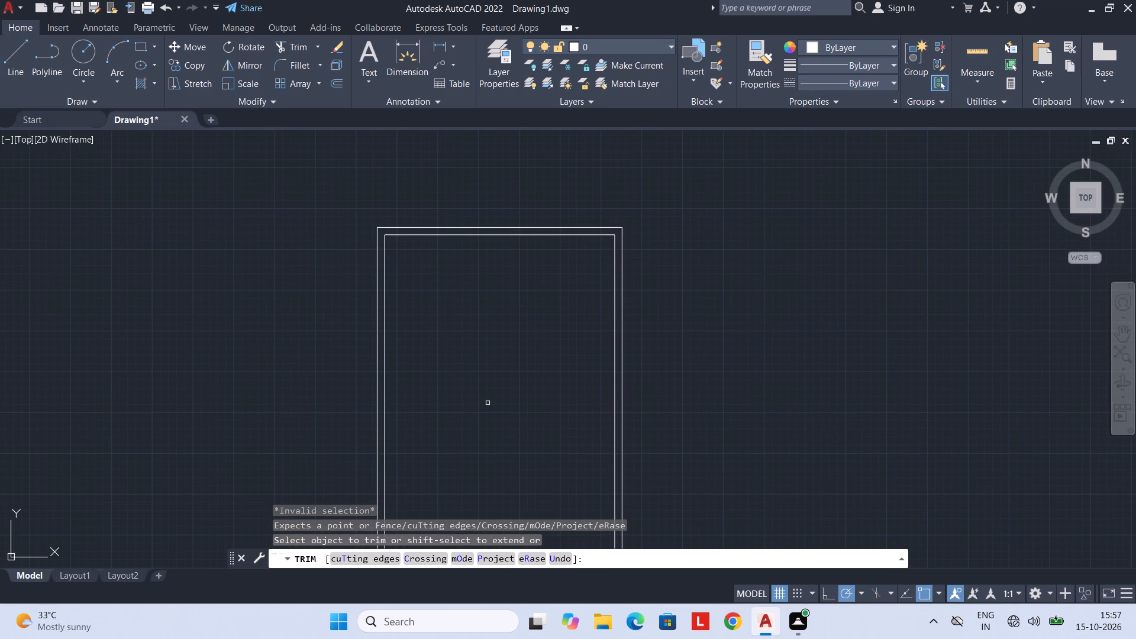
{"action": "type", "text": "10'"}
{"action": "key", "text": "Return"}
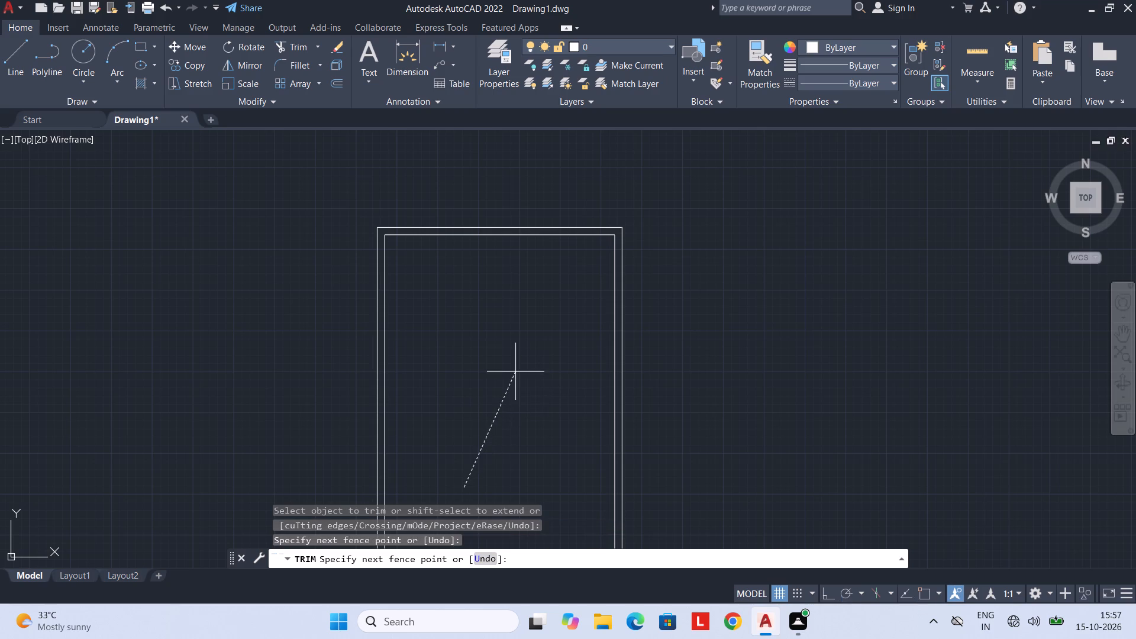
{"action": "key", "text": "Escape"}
Offset the inner right wall line 10' to the left and the inner top wall line 10' downward.
{"action": "type", "text": "OF 10'"}
{"action": "key", "text": "Return"}
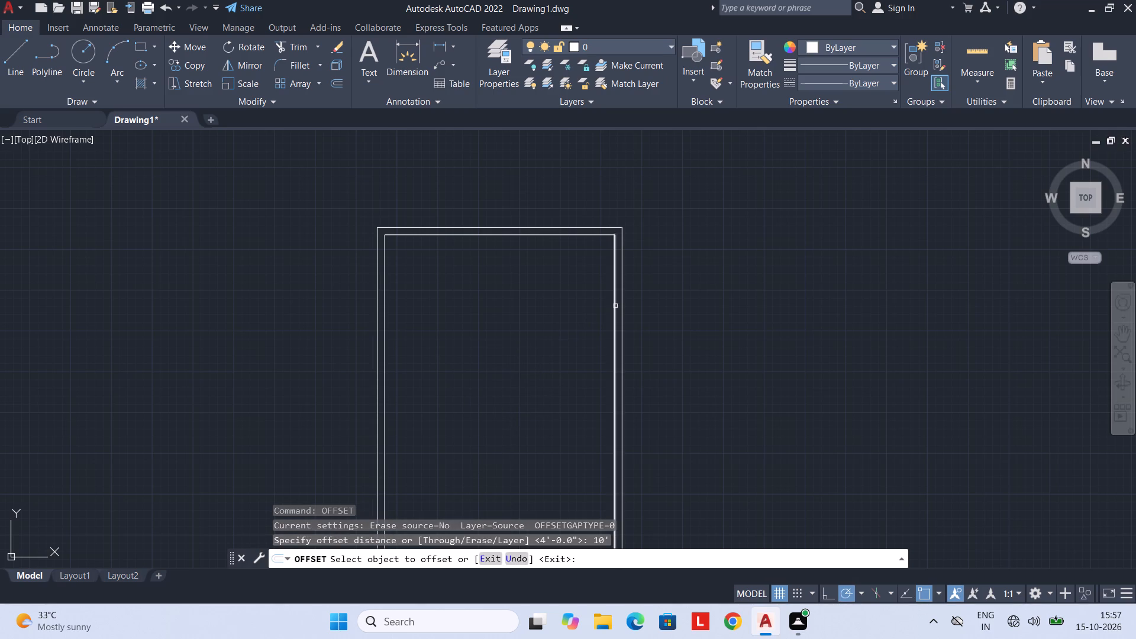
{"action": "left_click", "coordinate": [615, 306]}
{"action": "left_click_drag", "start_coordinate": [518, 324], "coordinate": [489, 328]}
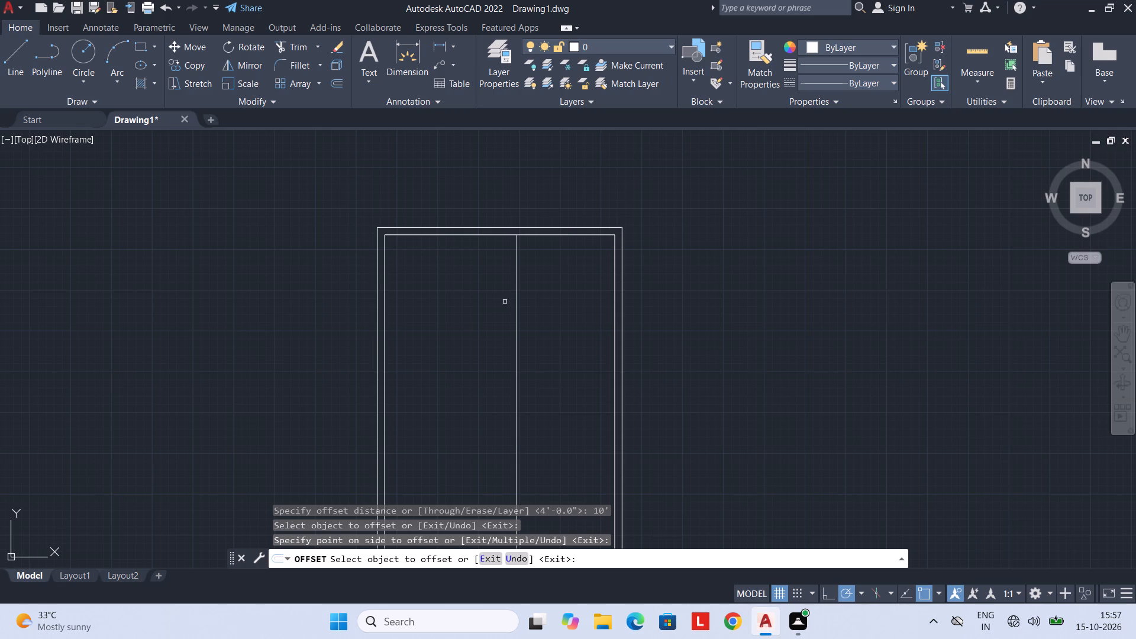
{"action": "left_click", "coordinate": [575, 235]}
{"action": "left_click_drag", "start_coordinate": [560, 391], "coordinate": [562, 401]}
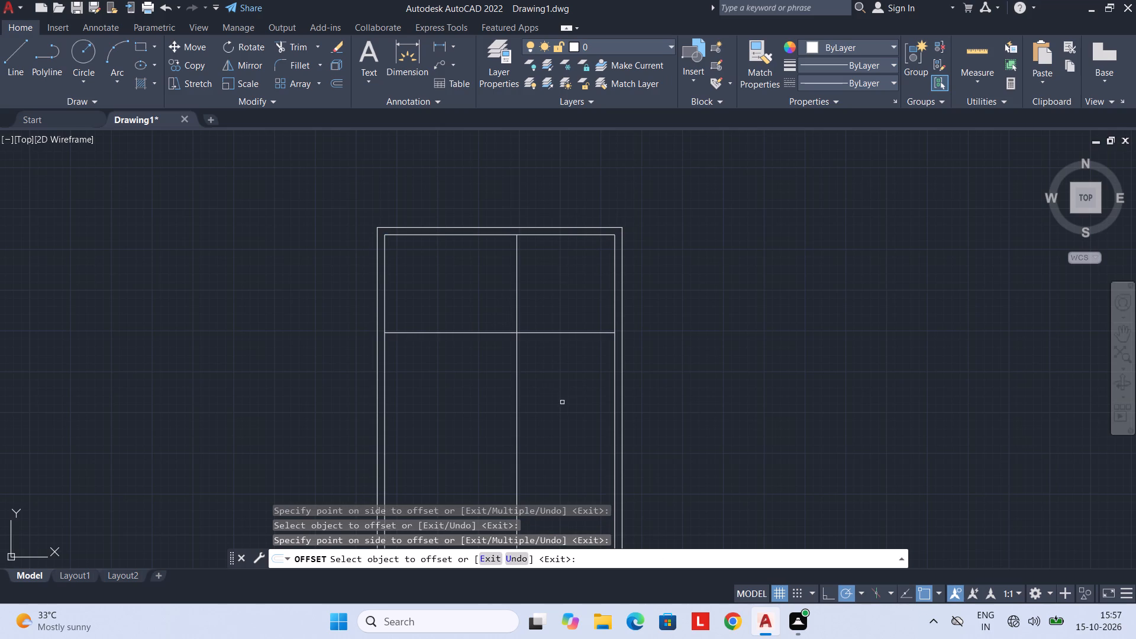
{"action": "key", "text": "Escape"}
Offset the new vertical line 6" to the left and the new horizontal line 6" downward as partition thickness.
{"action": "type", "text": "OF 6\""}
{"action": "key", "text": "Return"}
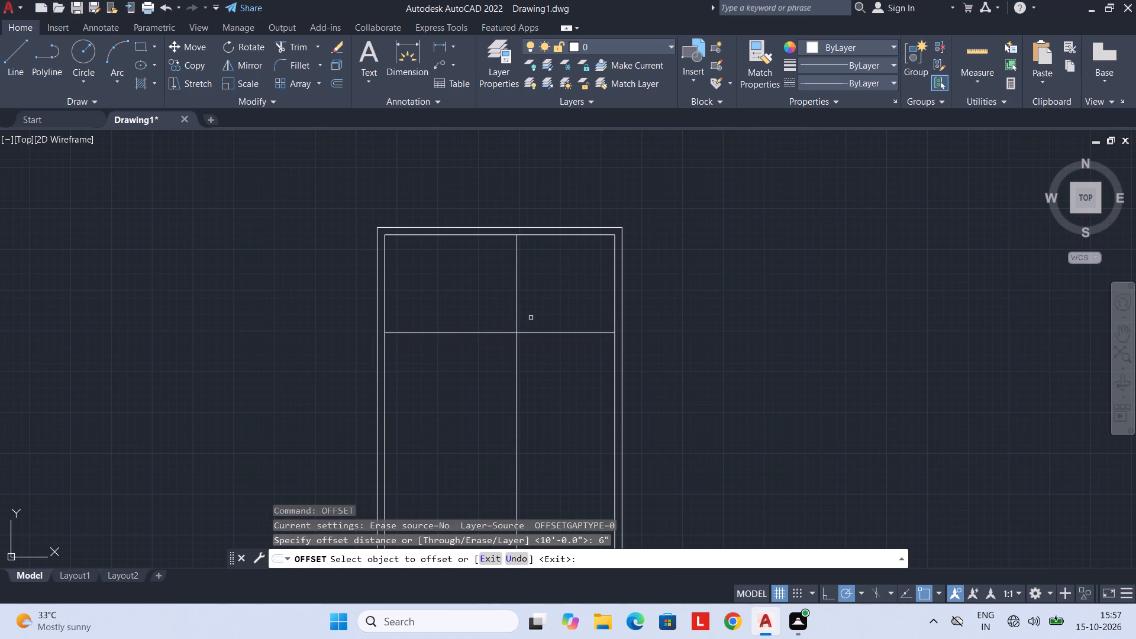
{"action": "left_click", "coordinate": [517, 323]}
{"action": "left_click_drag", "start_coordinate": [473, 323], "coordinate": [451, 325]}
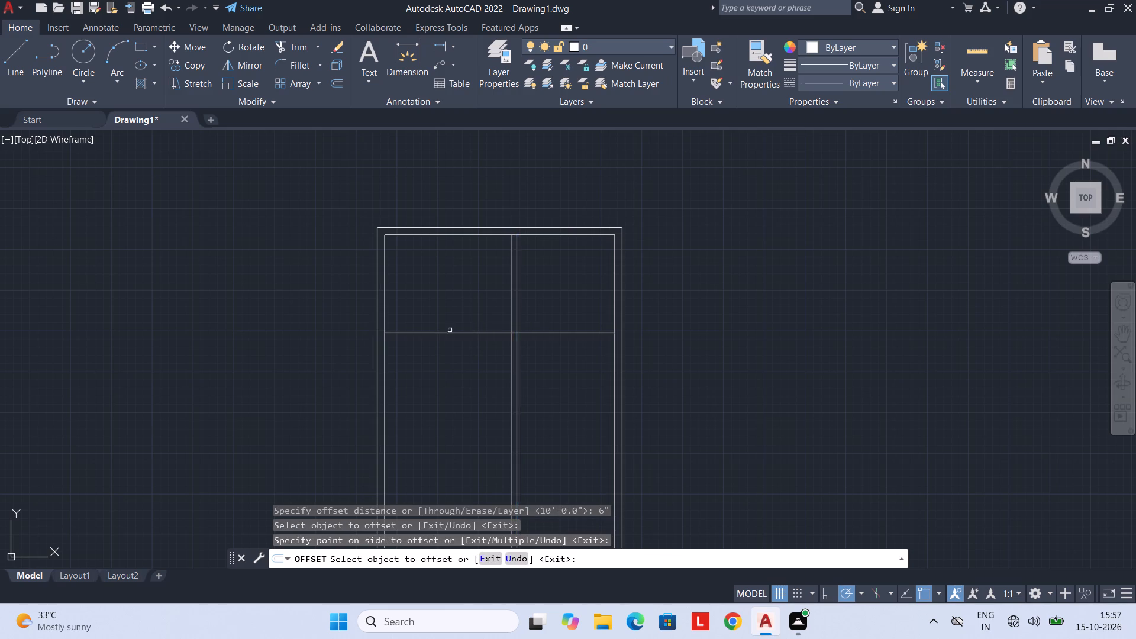
{"action": "left_click", "coordinate": [531, 332]}
{"action": "left_click_drag", "start_coordinate": [535, 372], "coordinate": [547, 401]}
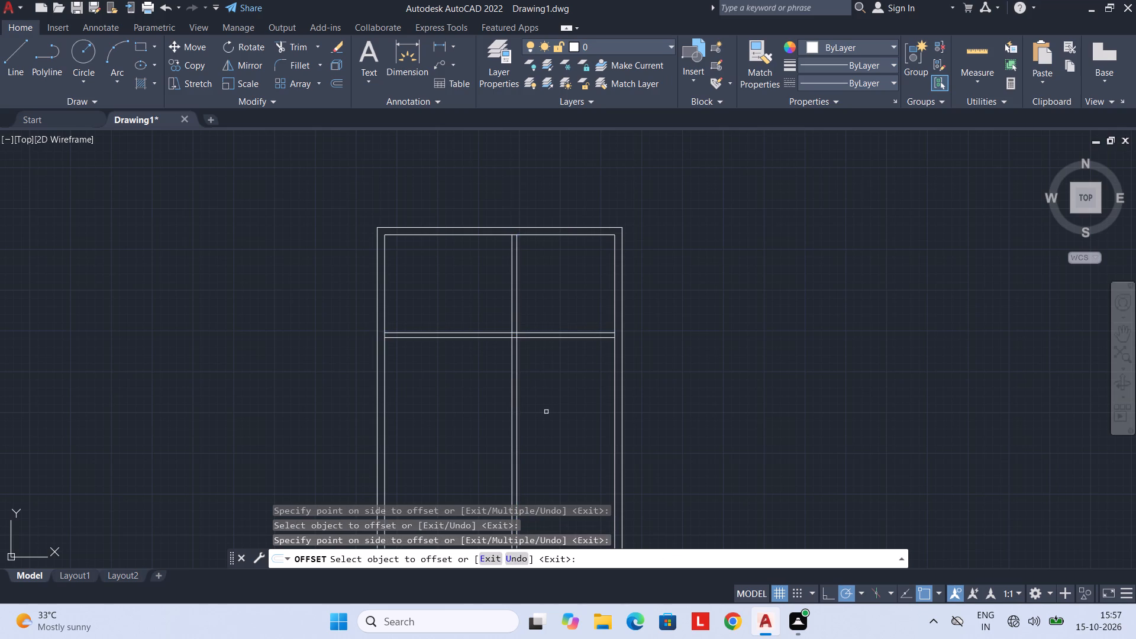
{"action": "key", "text": "Escape"}
Trim the partition lines beyond their crossing to leave a closed room in the plot's upper-right corner.
{"action": "type", "text": "TR"}
{"action": "key", "text": "space"}
{"action": "left_click_drag", "start_coordinate": [473, 311], "coordinate": [521, 398]}
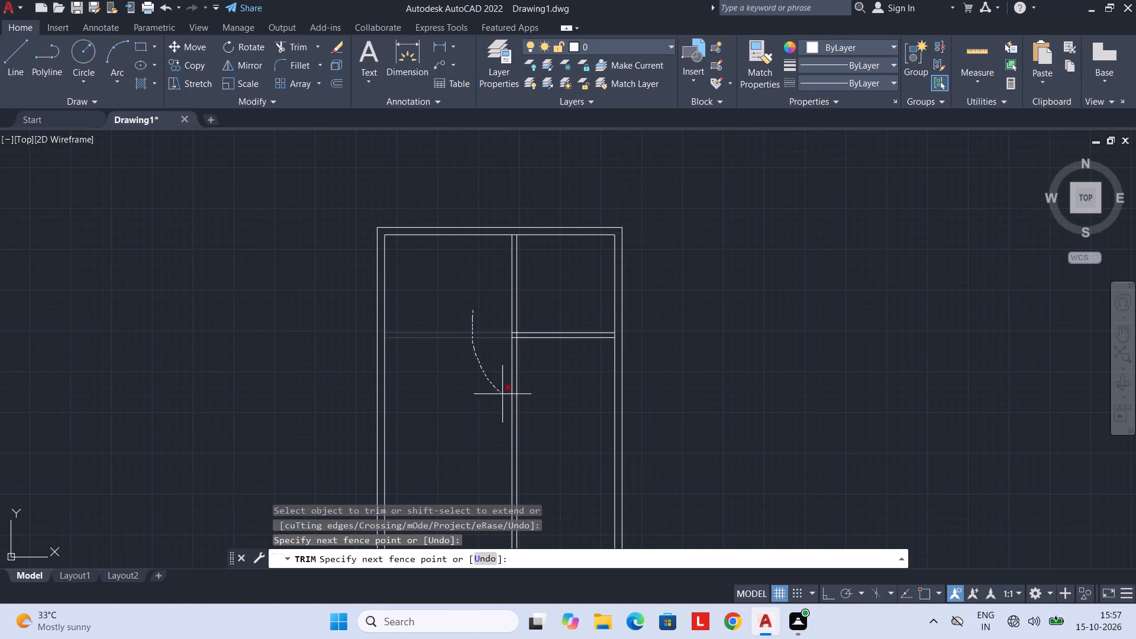
{"action": "left_click_drag", "start_coordinate": [521, 398], "coordinate": [541, 398]}
{"action": "scroll", "coordinate": [516, 334], "scroll_direction": "up", "scroll_amount": 3}
{"action": "left_click_drag", "start_coordinate": [504, 321], "coordinate": [518, 344]}
{"action": "scroll", "coordinate": [518, 341], "scroll_direction": "down", "scroll_amount": 3}
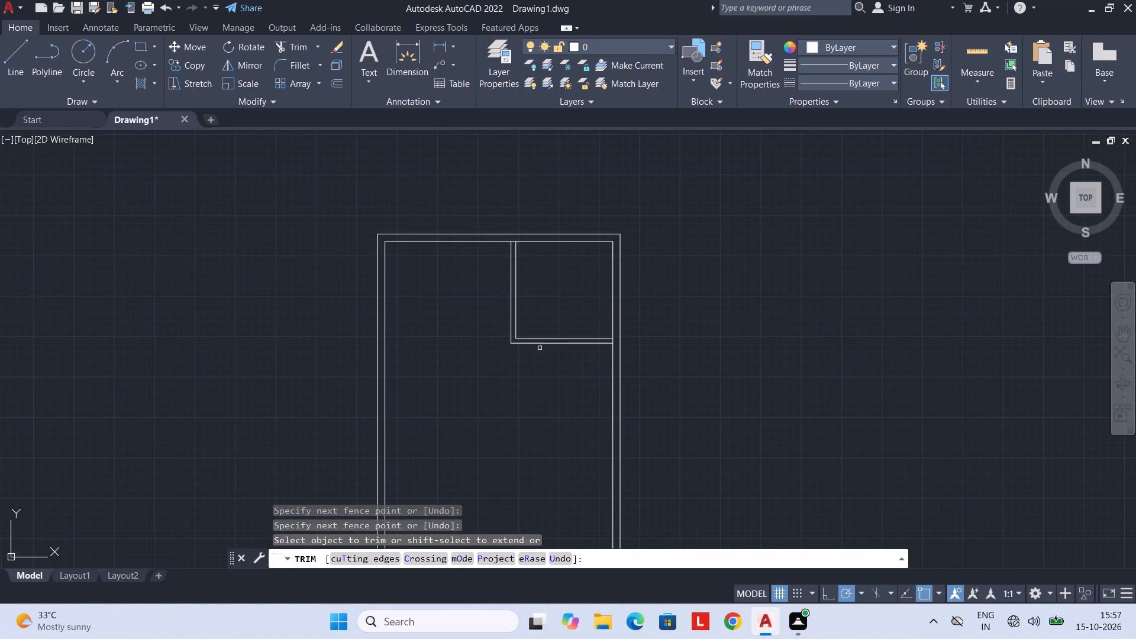
{"action": "middle_click_drag", "start_coordinate": [557, 357], "coordinate": [531, 389]}
{"action": "key", "text": "Escape"}
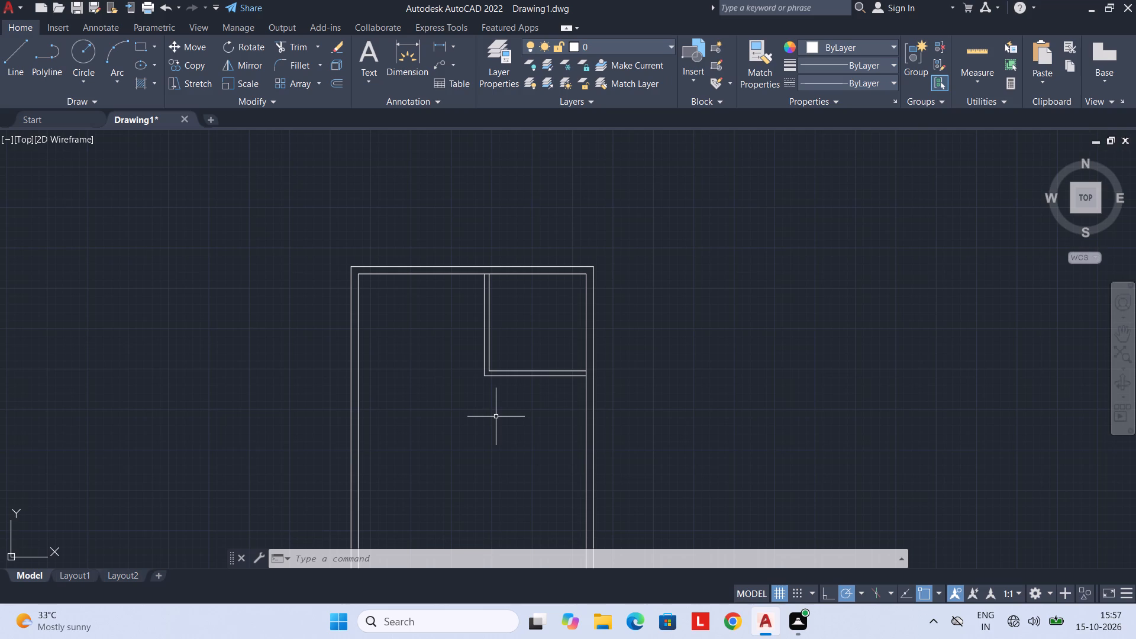
Offset the inner top wall line 15' downward to place a cross line below the upper-right room.
{"action": "middle_click_drag", "start_coordinate": [496, 417], "coordinate": [569, 395]}
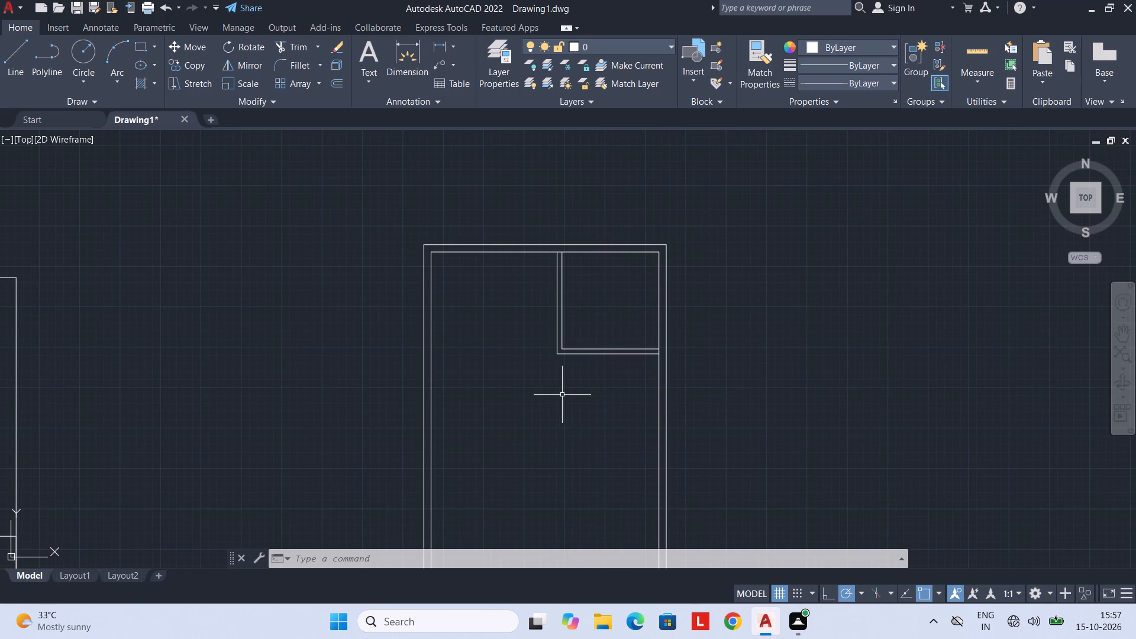
{"action": "type", "text": "OF"}
{"action": "key", "text": "space"}
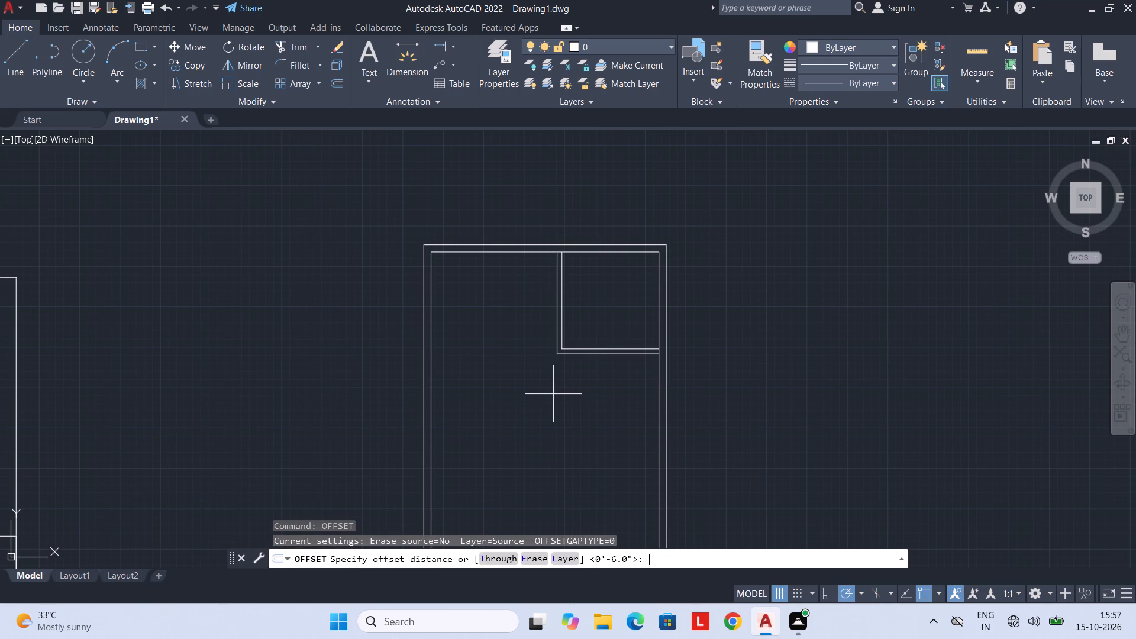
{"action": "type", "text": "15'"}
{"action": "key", "text": "Return"}
{"action": "left_click", "coordinate": [473, 253]}
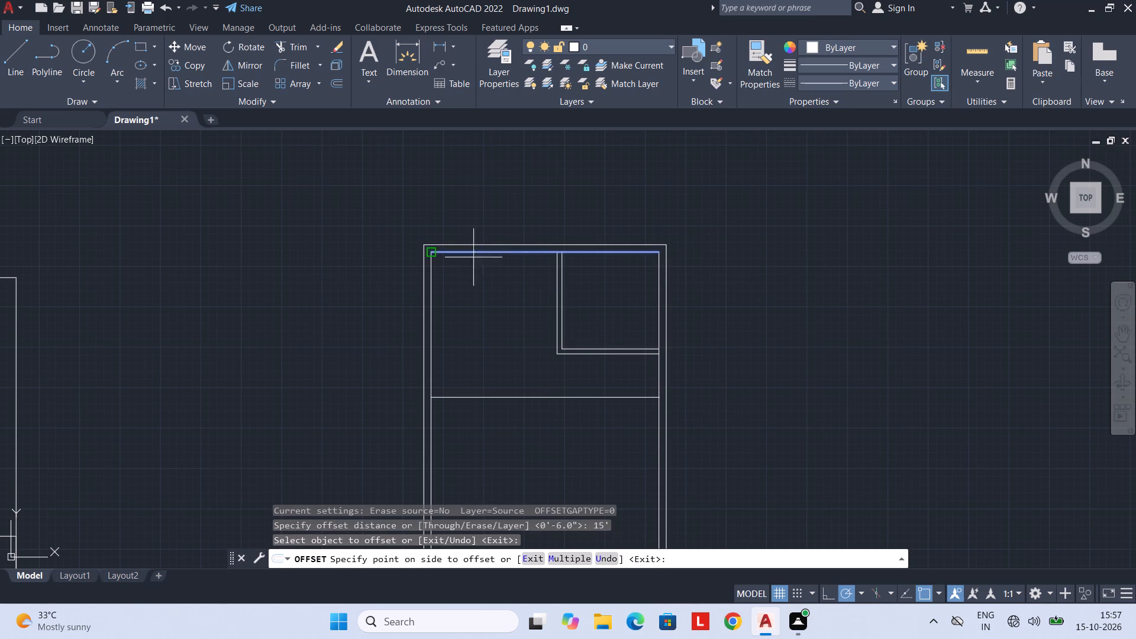
{"action": "left_click", "coordinate": [484, 379]}
Examine the whole floor plan with its new cross line, and the upper rooms up close.
{"action": "scroll", "coordinate": [483, 364], "scroll_direction": "up", "scroll_amount": 1}
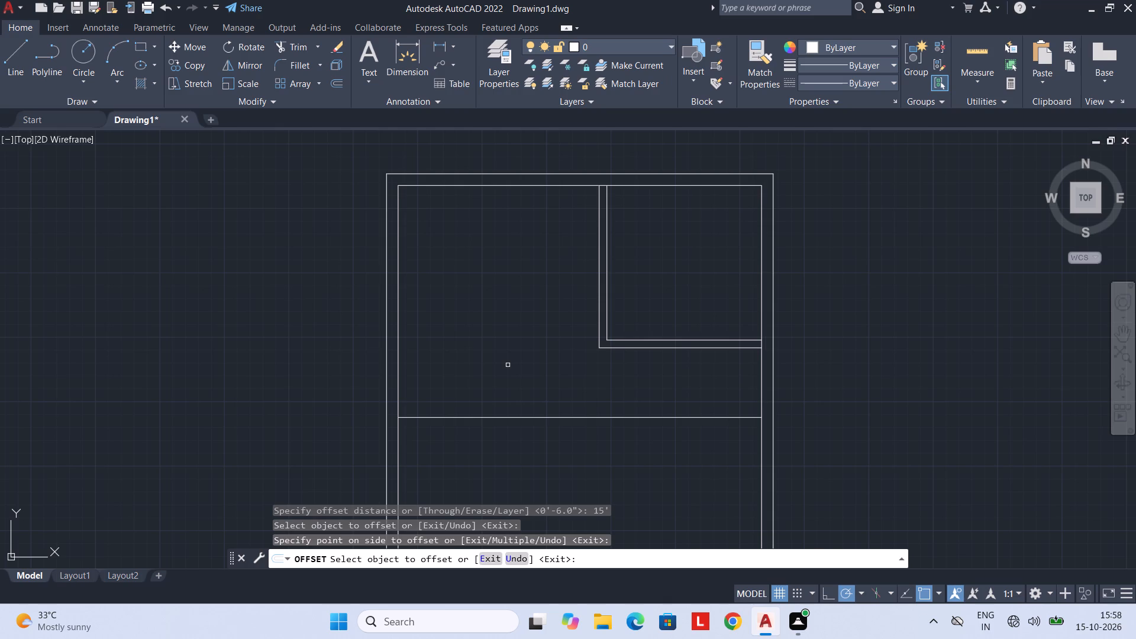
{"action": "scroll", "coordinate": [659, 296], "scroll_direction": "down", "scroll_amount": 2}
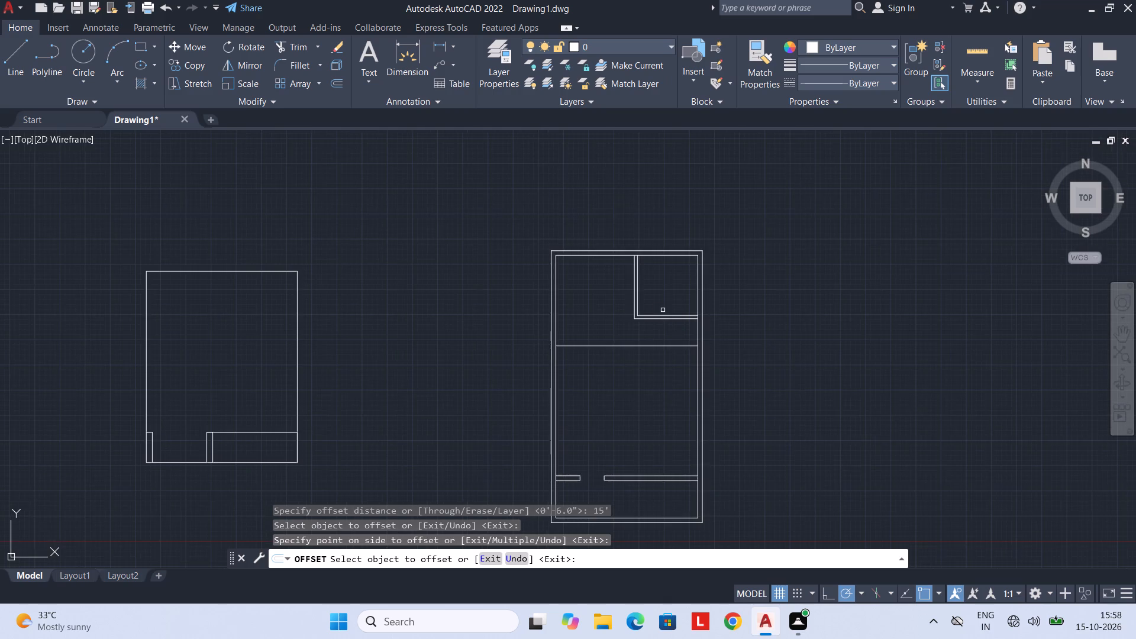
{"action": "middle_click_drag", "start_coordinate": [663, 310], "coordinate": [602, 301]}
{"action": "middle_click_drag", "start_coordinate": [585, 296], "coordinate": [535, 296]}
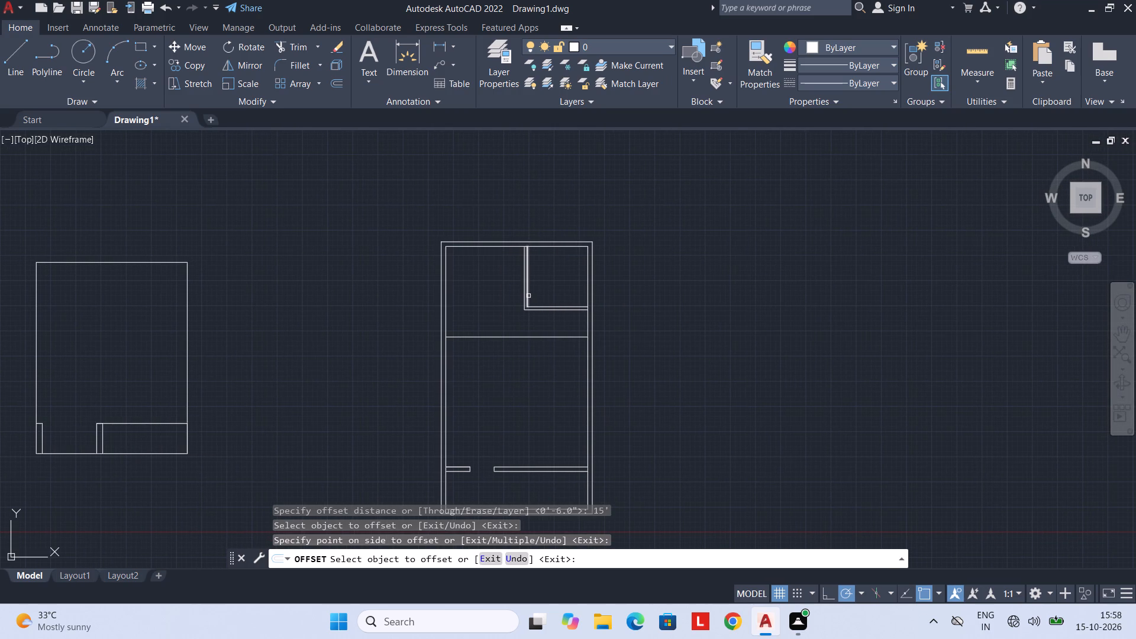
{"action": "middle_click_drag", "start_coordinate": [528, 296], "coordinate": [520, 279]}
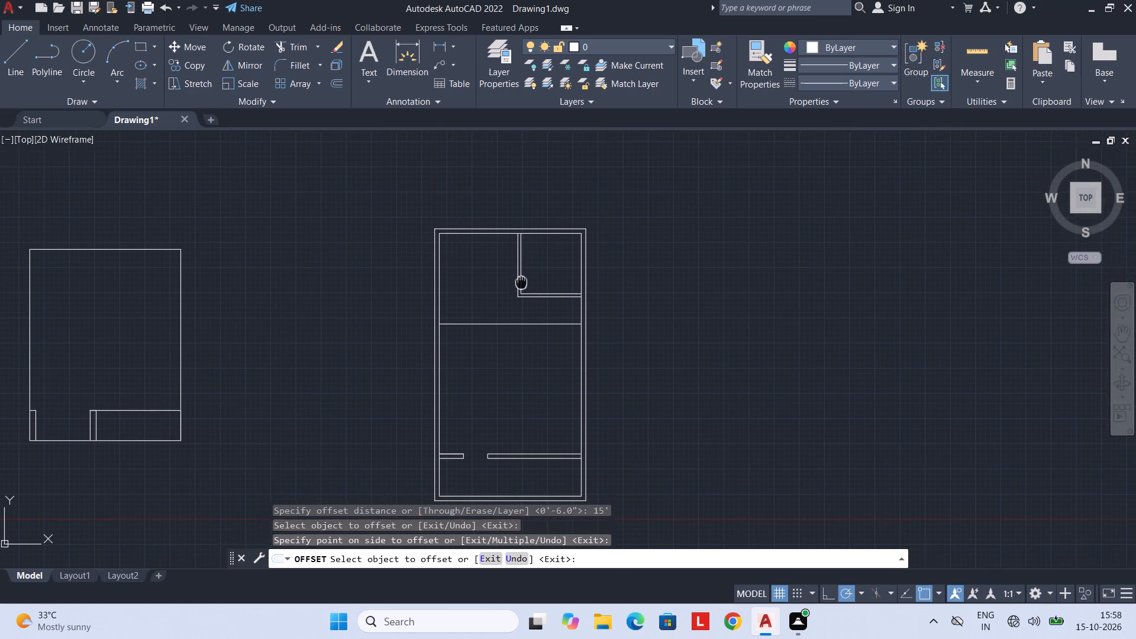
{"action": "middle_click_drag", "start_coordinate": [520, 279], "coordinate": [515, 263]}
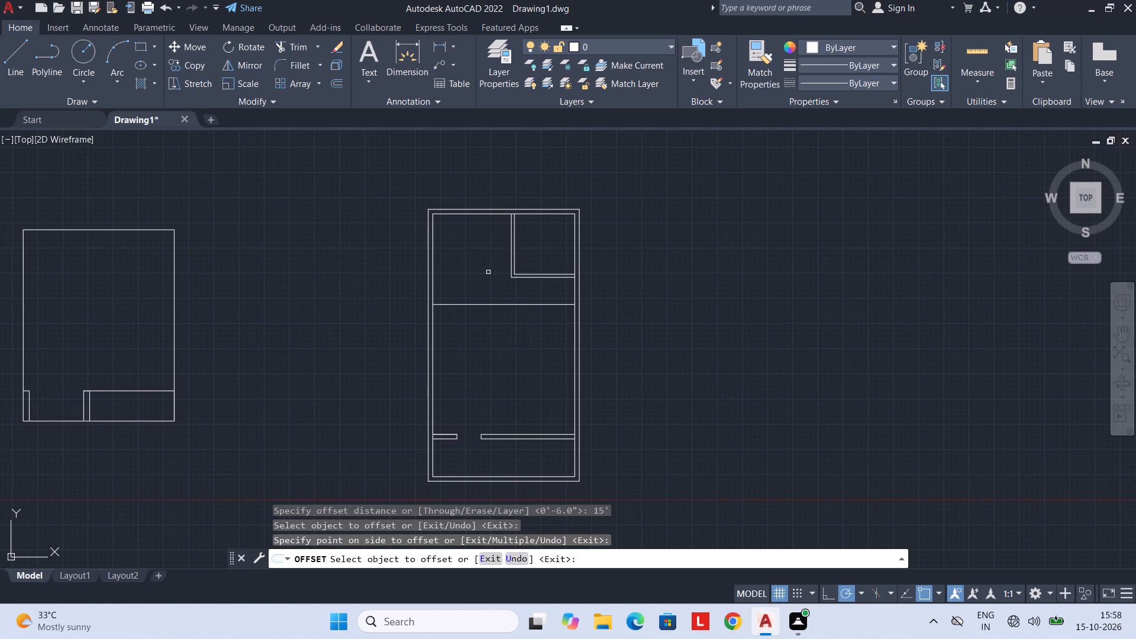
{"action": "scroll", "coordinate": [488, 272], "scroll_direction": "up", "scroll_amount": 1}
{"action": "middle_click_drag", "start_coordinate": [488, 272], "coordinate": [472, 279]}
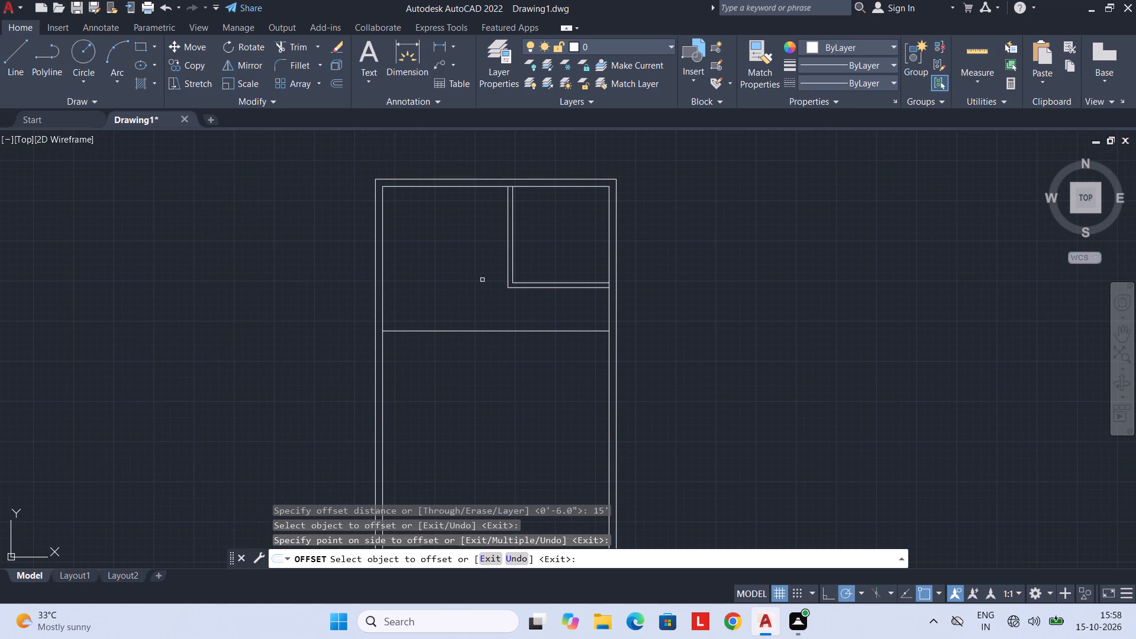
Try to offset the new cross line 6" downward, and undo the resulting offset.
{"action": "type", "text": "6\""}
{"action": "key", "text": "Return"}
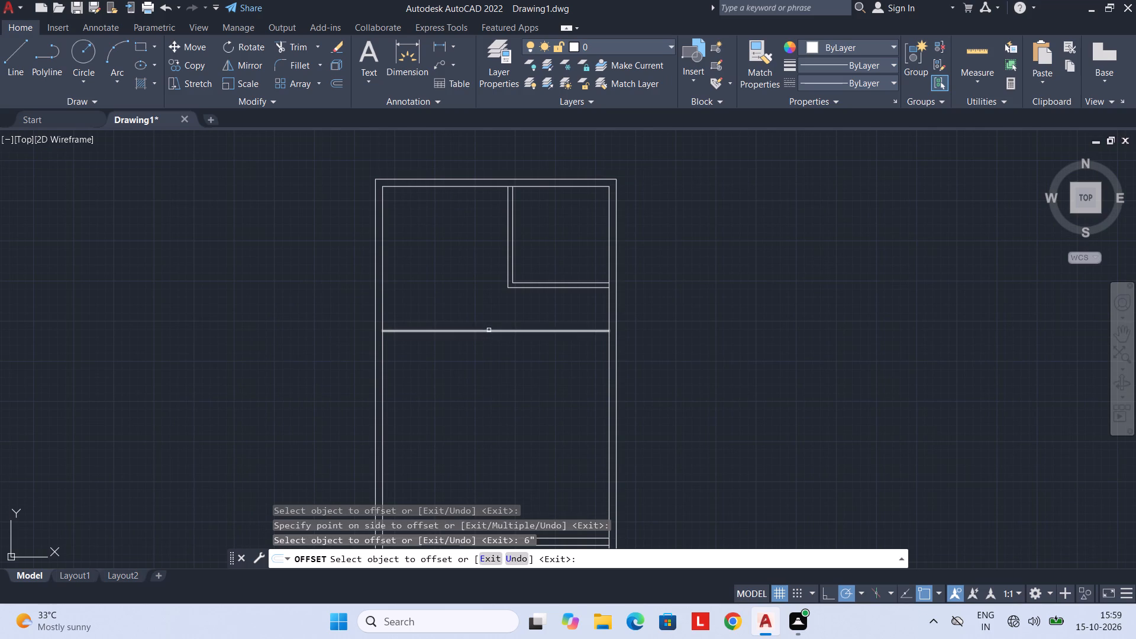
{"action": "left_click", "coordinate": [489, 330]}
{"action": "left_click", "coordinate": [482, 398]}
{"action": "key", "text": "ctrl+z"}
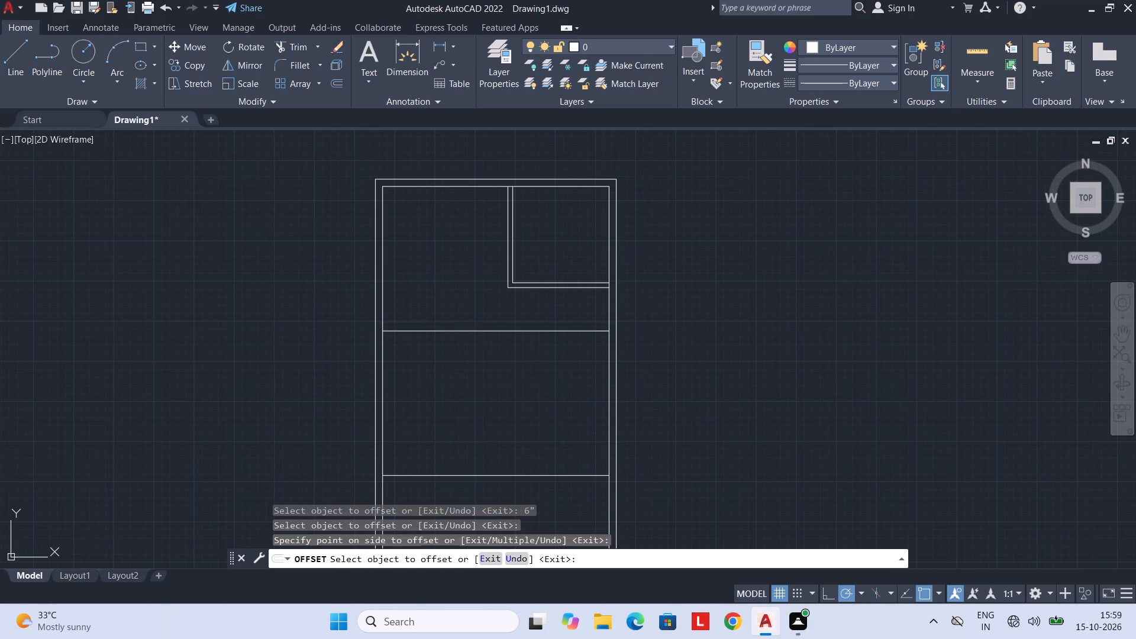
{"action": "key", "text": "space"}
Offset the new cross line 6" downward as partition thickness.
{"action": "key", "text": "space"}
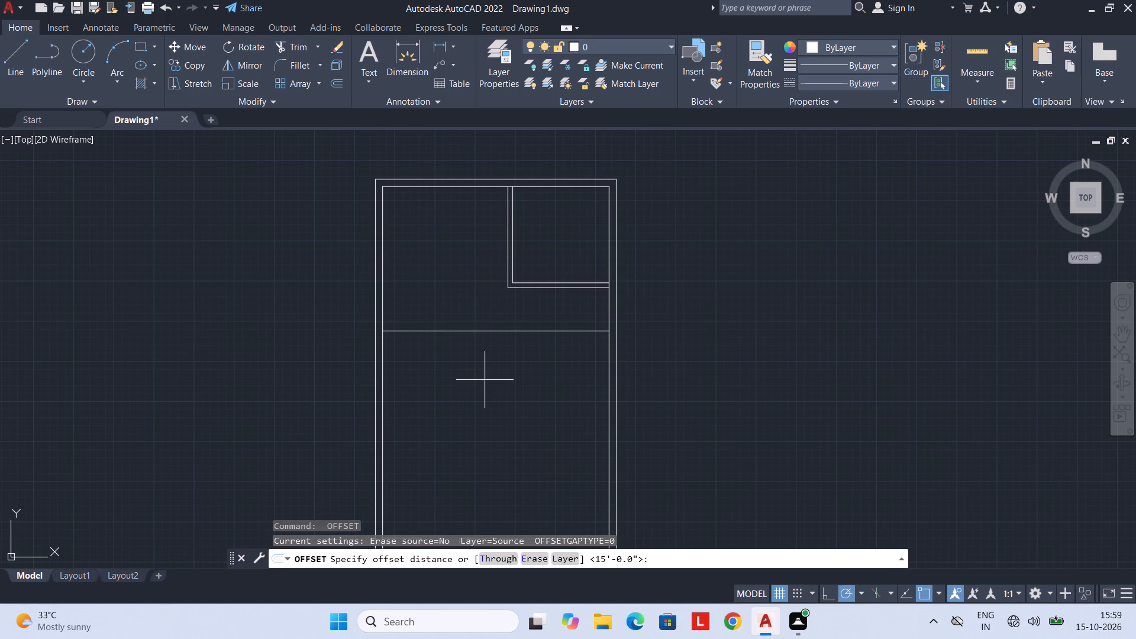
{"action": "type", "text": "6\""}
{"action": "key", "text": "Return"}
{"action": "left_click", "coordinate": [508, 331]}
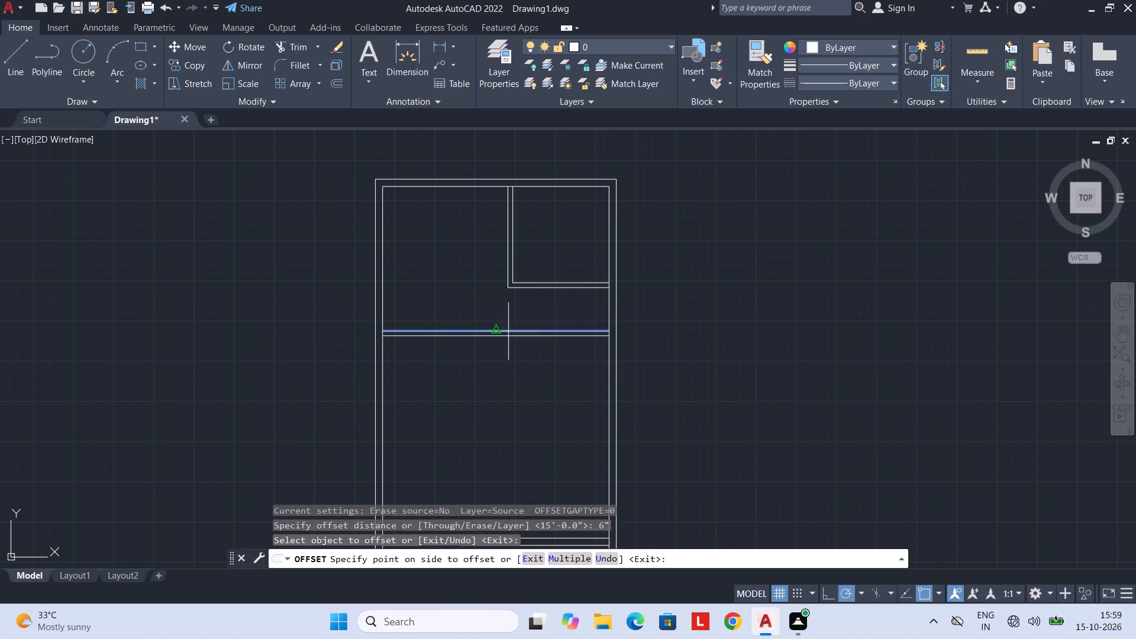
{"action": "left_click_drag", "start_coordinate": [509, 379], "coordinate": [511, 389]}
{"action": "key", "text": "Escape"}
Extend both lines of the upper vertical partition down to the new cross wall.
{"action": "type", "text": "EX"}
{"action": "key", "text": "space"}
{"action": "left_click", "coordinate": [506, 265]}
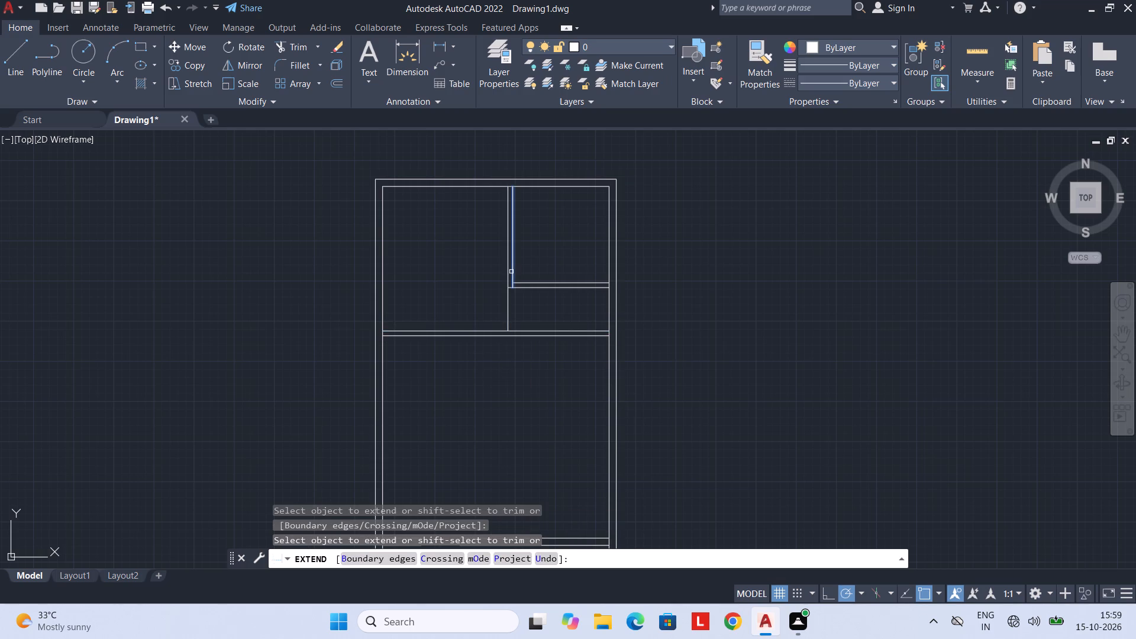
{"action": "left_click", "coordinate": [512, 278]}
{"action": "left_click", "coordinate": [512, 286]}
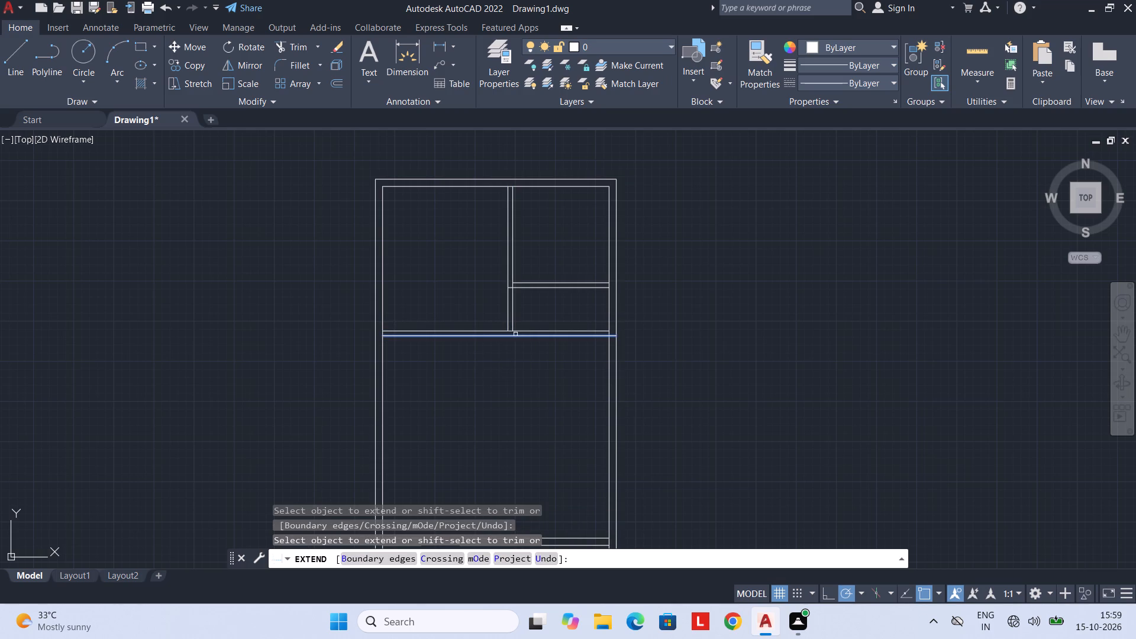
{"action": "key", "text": "Escape"}
{"action": "scroll", "coordinate": [497, 345], "scroll_direction": "down", "scroll_amount": 3}
{"action": "middle_click_drag", "start_coordinate": [495, 350], "coordinate": [484, 337]}
{"action": "scroll", "coordinate": [484, 337], "scroll_direction": "up", "scroll_amount": 2}
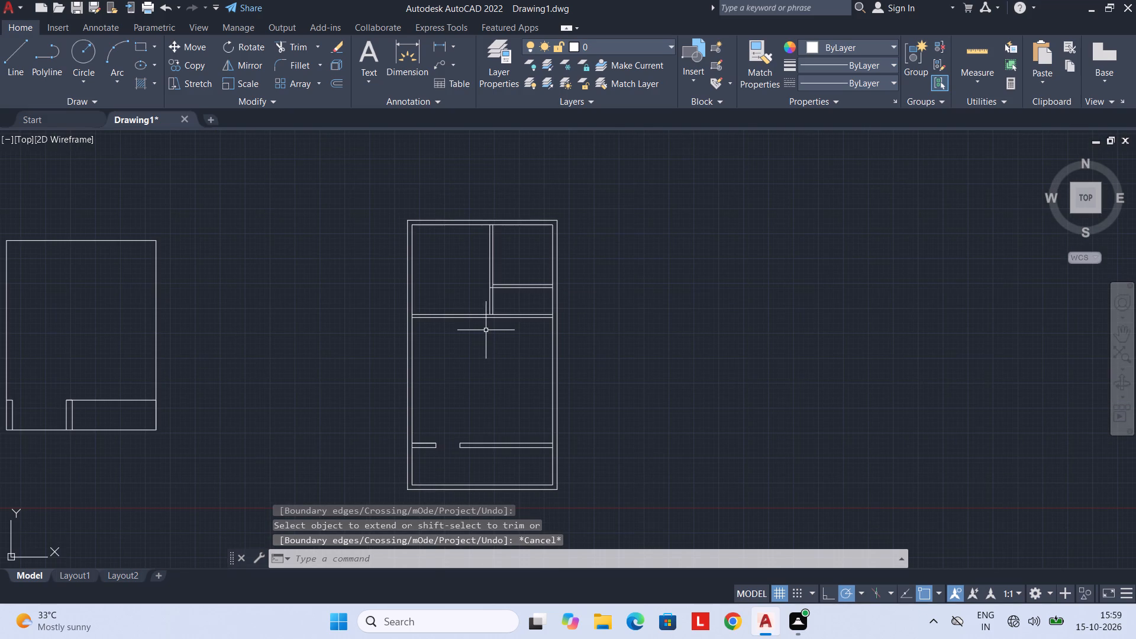
{"action": "key", "text": "space"}
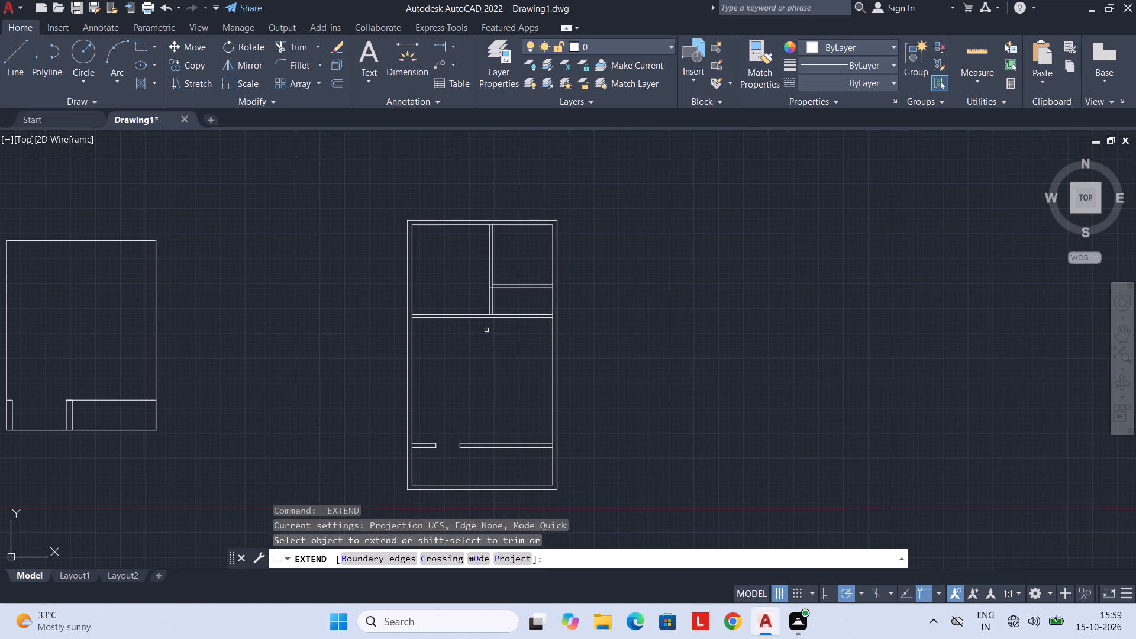
{"action": "key", "text": "Escape"}
Offset the lower line of the new cross wall 10' downward.
{"action": "type", "text": "OF"}
{"action": "key", "text": "space"}
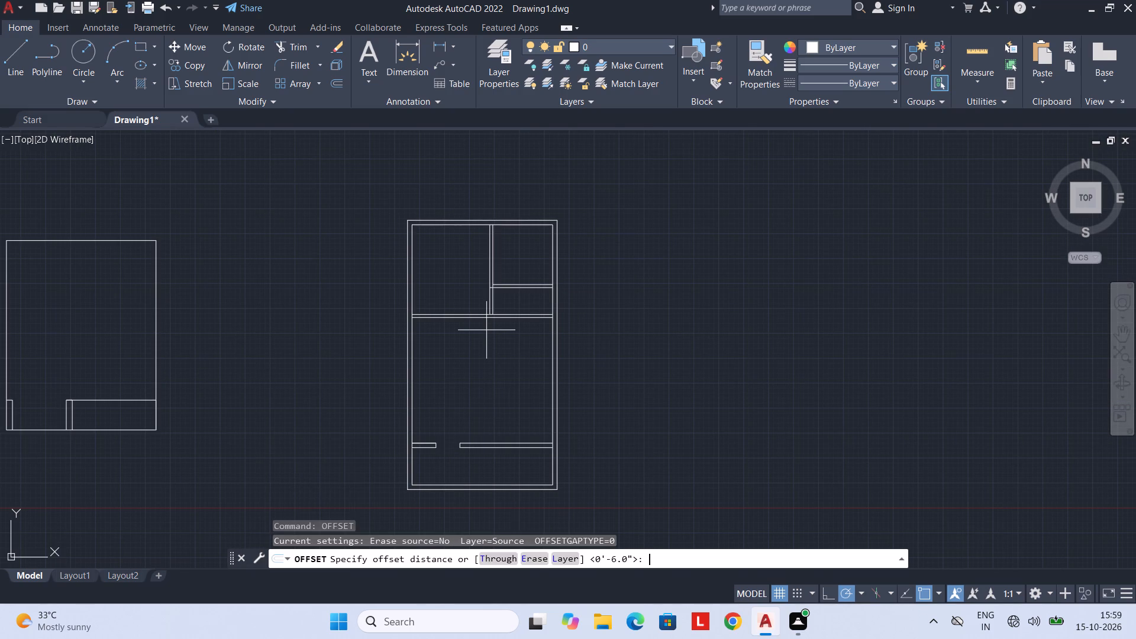
{"action": "type", "text": "10'"}
{"action": "key", "text": "Return"}
{"action": "scroll", "coordinate": [427, 335], "scroll_direction": "up", "scroll_amount": 2}
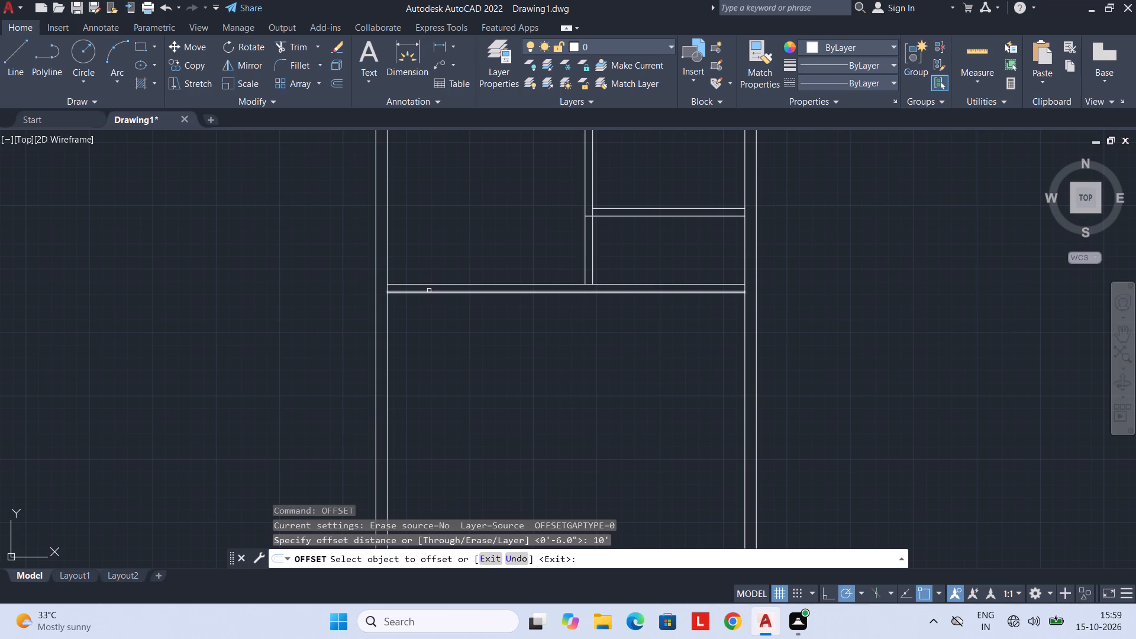
{"action": "left_click", "coordinate": [434, 292]}
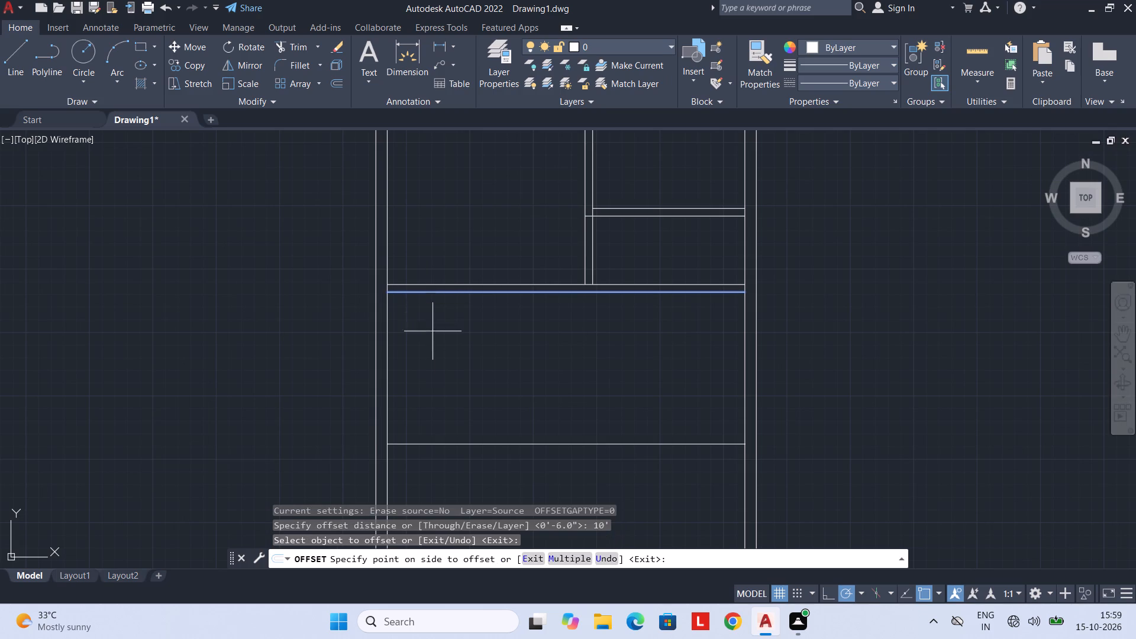
{"action": "left_click_drag", "start_coordinate": [438, 419], "coordinate": [447, 432]}
{"action": "scroll", "coordinate": [458, 385], "scroll_direction": "down", "scroll_amount": 2}
{"action": "middle_click_drag", "start_coordinate": [457, 382], "coordinate": [440, 367]}
{"action": "key", "text": "Escape"}
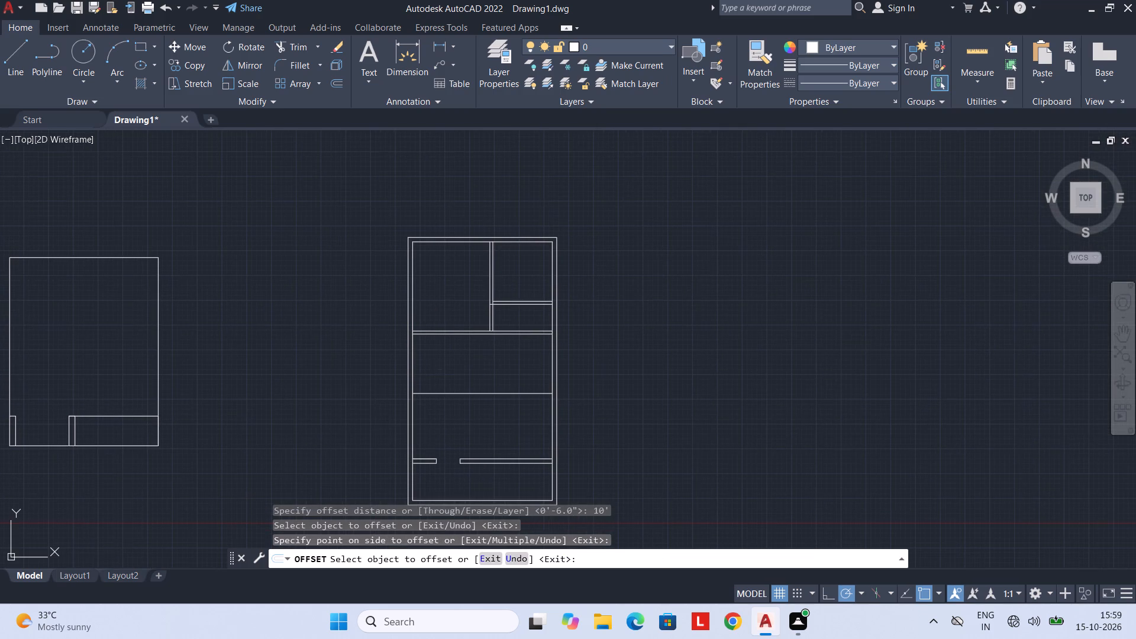
Offset the latest cross line 6" downward to form a second 6" cross partition.
{"action": "type", "text": "OF 6\""}
{"action": "key", "text": "Return"}
{"action": "left_click", "coordinate": [449, 394]}
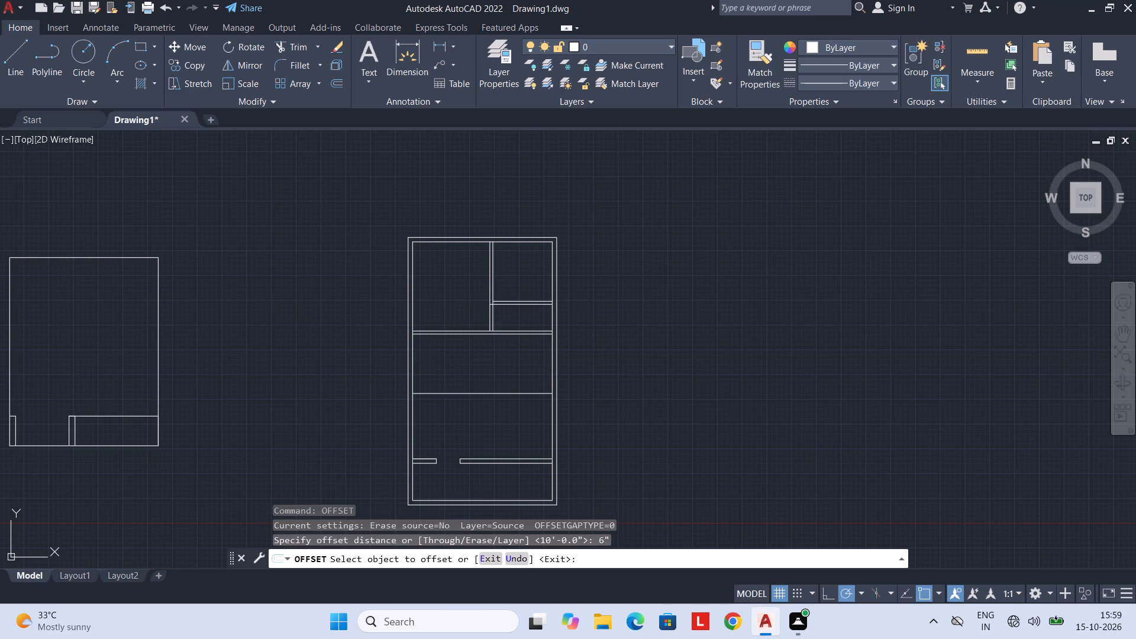
{"action": "left_click_drag", "start_coordinate": [447, 418], "coordinate": [450, 425]}
{"action": "key", "text": "Escape"}
Extend both vertical partition lines through the upper cross wall down to the second cross wall.
{"action": "middle_click_drag", "start_coordinate": [455, 405], "coordinate": [418, 408]}
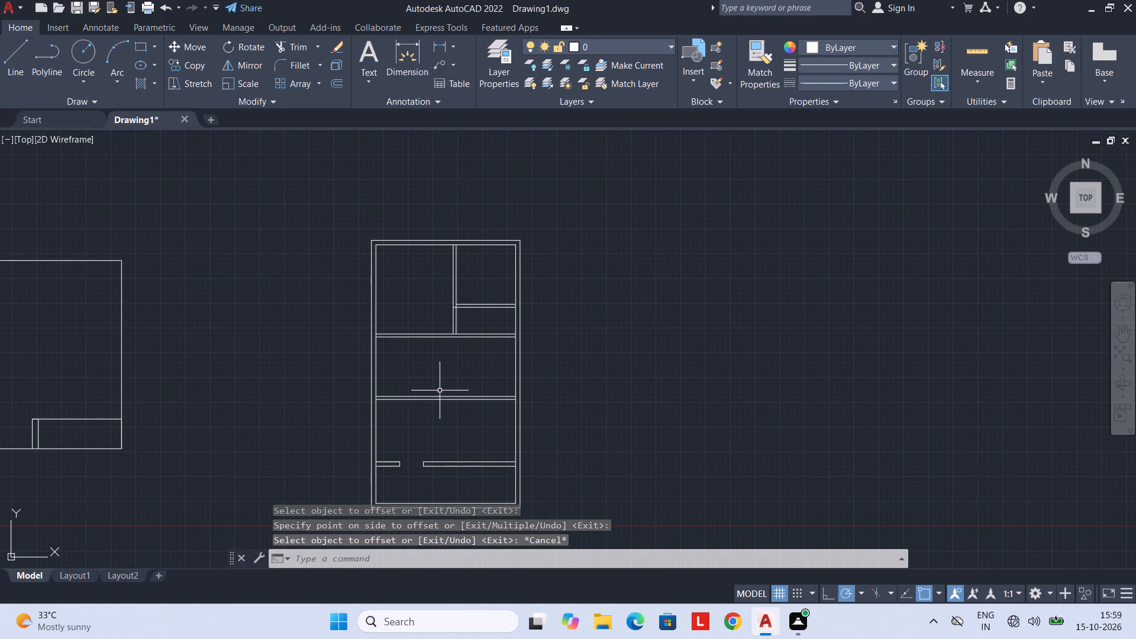
{"action": "scroll", "coordinate": [439, 385], "scroll_direction": "up", "scroll_amount": 1}
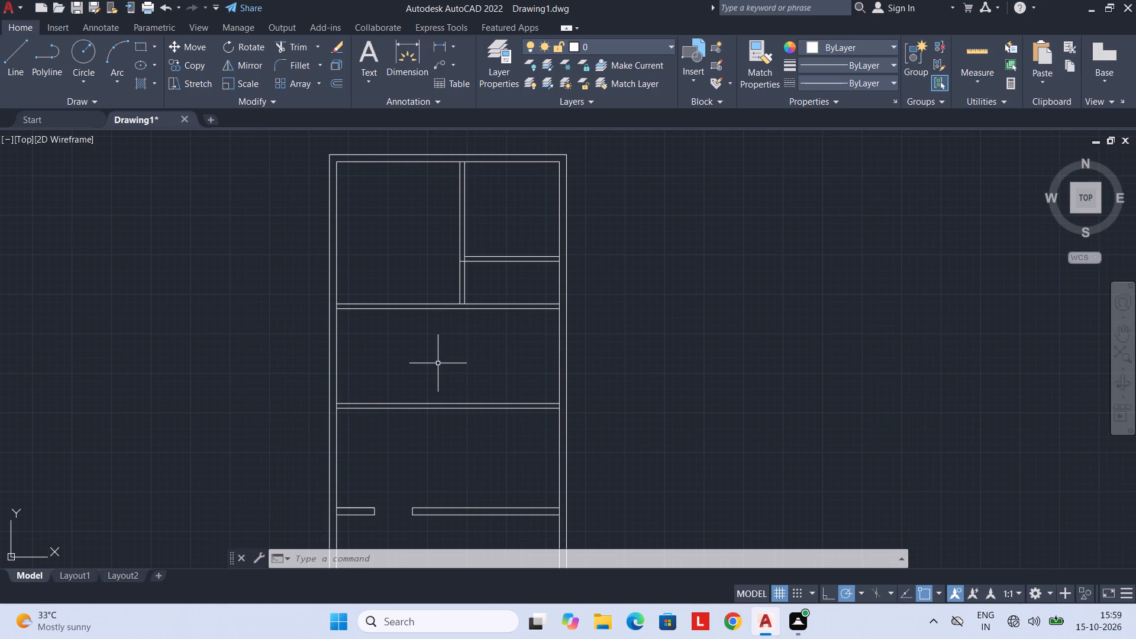
{"action": "type", "text": "EX"}
{"action": "key", "text": "Return"}
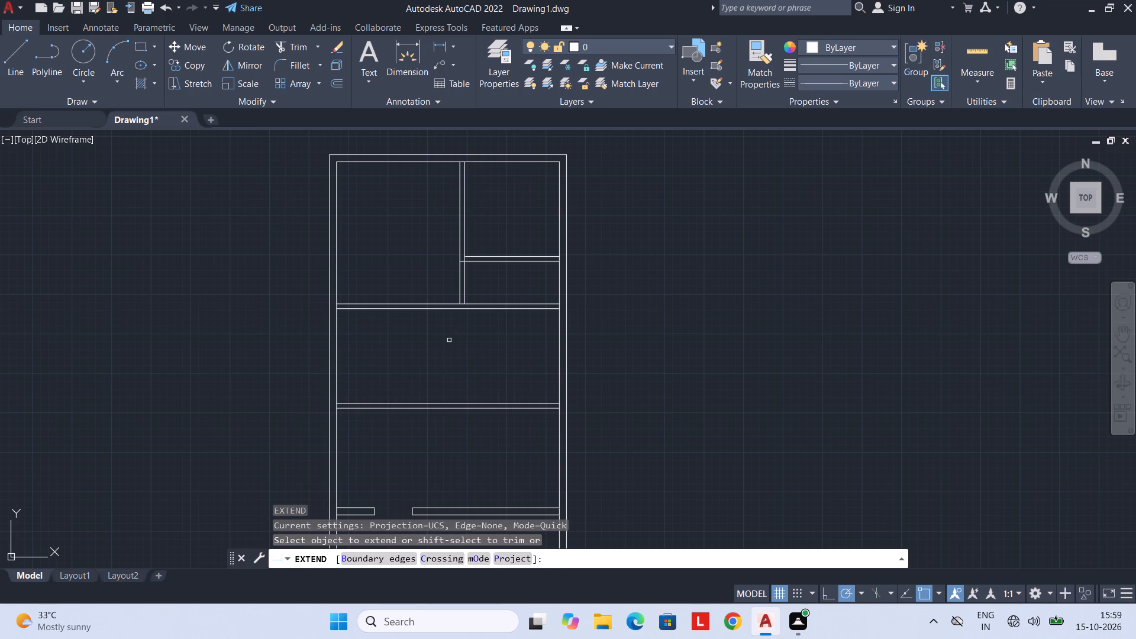
{"action": "left_click", "coordinate": [459, 294]}
{"action": "left_click", "coordinate": [459, 294]}
{"action": "left_click", "coordinate": [460, 294]}
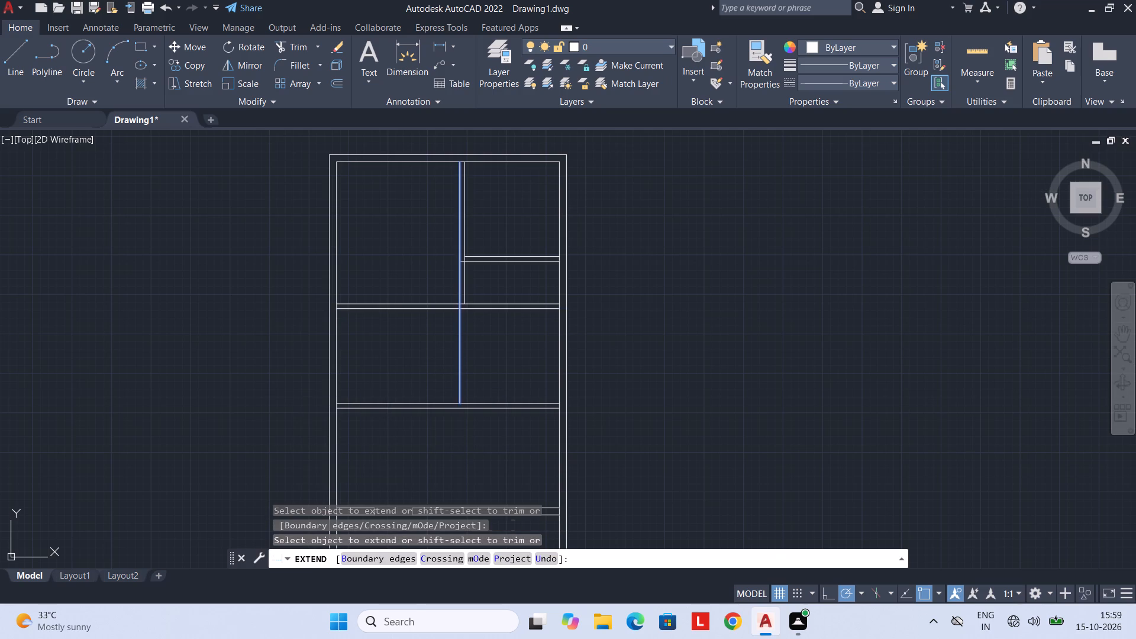
{"action": "double_click", "coordinate": [465, 295]}
{"action": "left_click", "coordinate": [465, 298]}
{"action": "scroll", "coordinate": [408, 398], "scroll_direction": "down", "scroll_amount": 1}
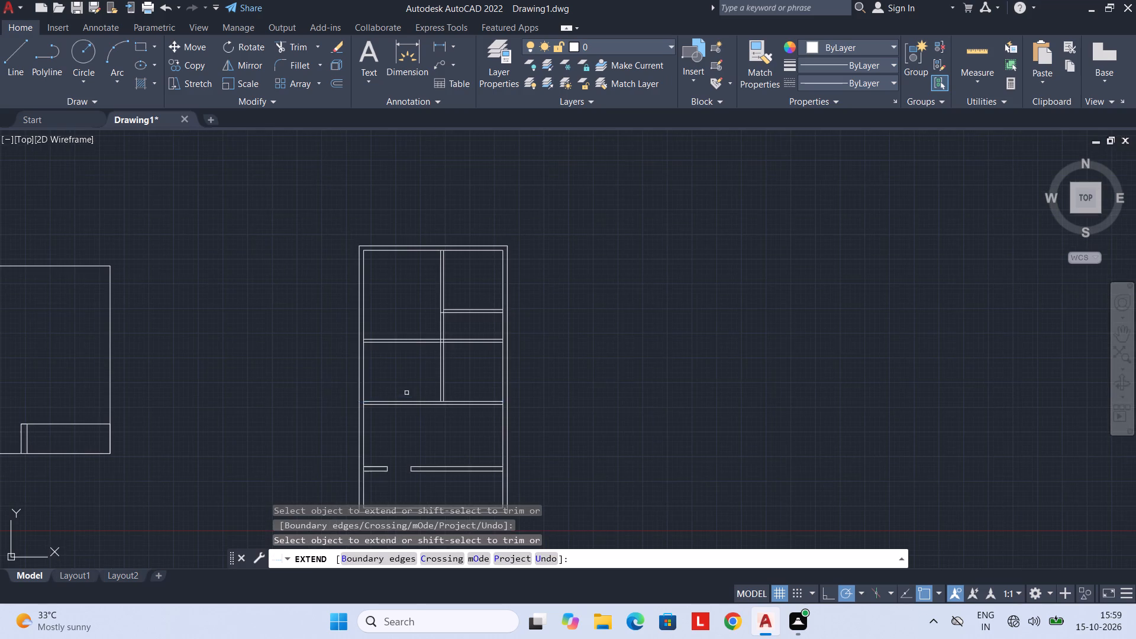
{"action": "middle_click_drag", "start_coordinate": [406, 383], "coordinate": [391, 374]}
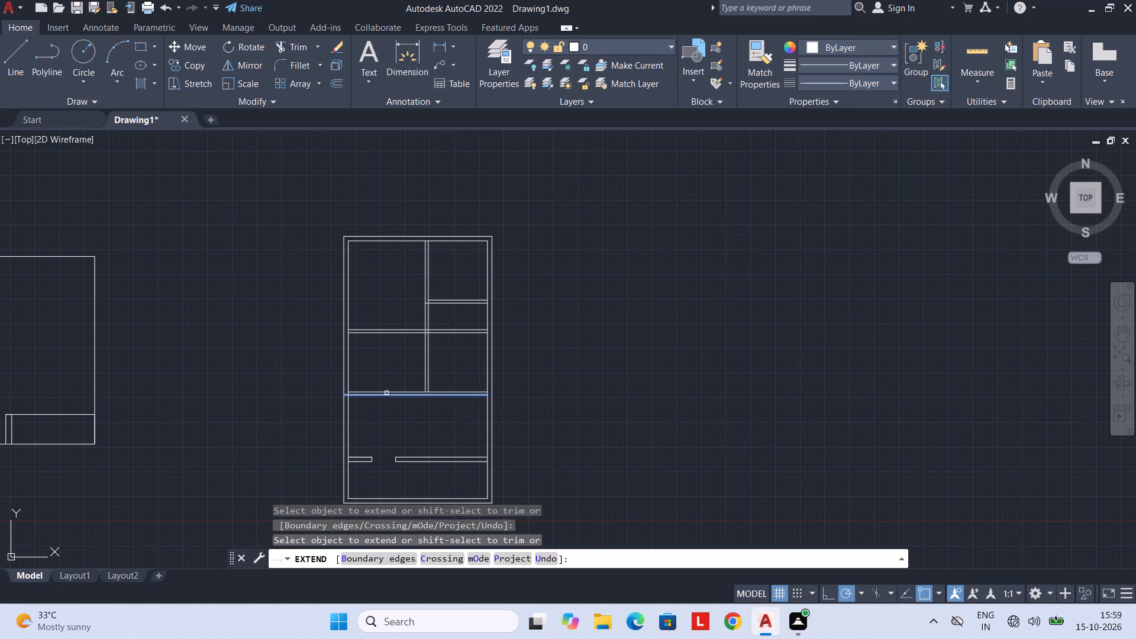
{"action": "key", "text": "Escape"}
Trim away the upper cross wall's two lines between the vertical partition and the right outer wall.
{"action": "type", "text": "TR"}
{"action": "key", "text": "space"}
{"action": "left_click_drag", "start_coordinate": [445, 321], "coordinate": [446, 388]}
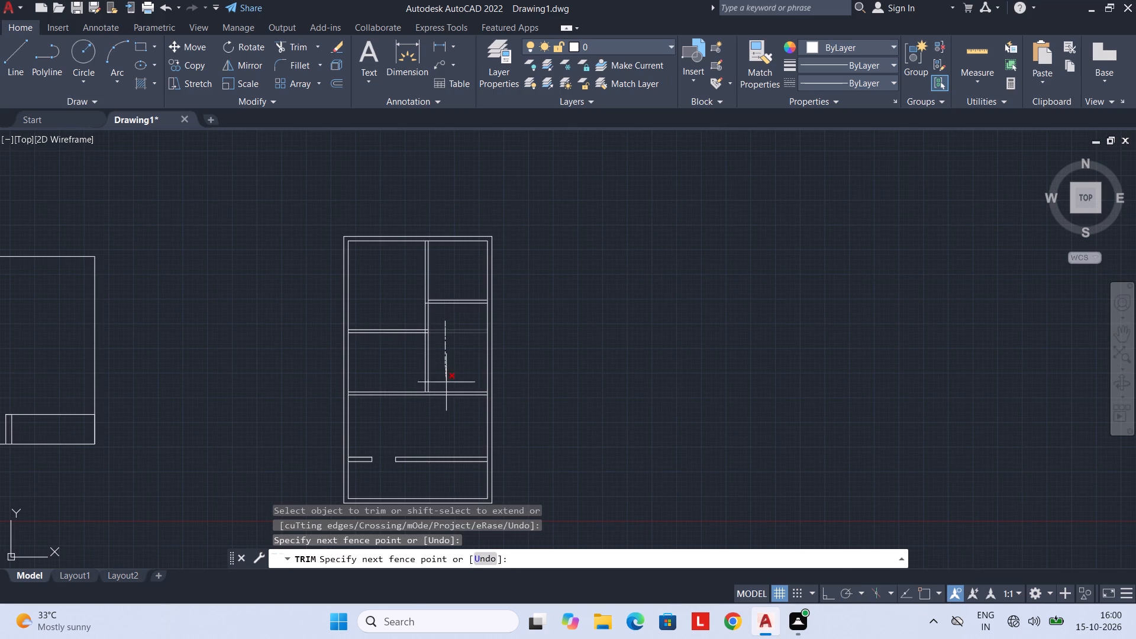
{"action": "left_click_drag", "start_coordinate": [446, 388], "coordinate": [446, 401]}
Trim away the crossing line pieces where the left and right cross walls join the vertical partition.
{"action": "scroll", "coordinate": [444, 333], "scroll_direction": "up", "scroll_amount": 4}
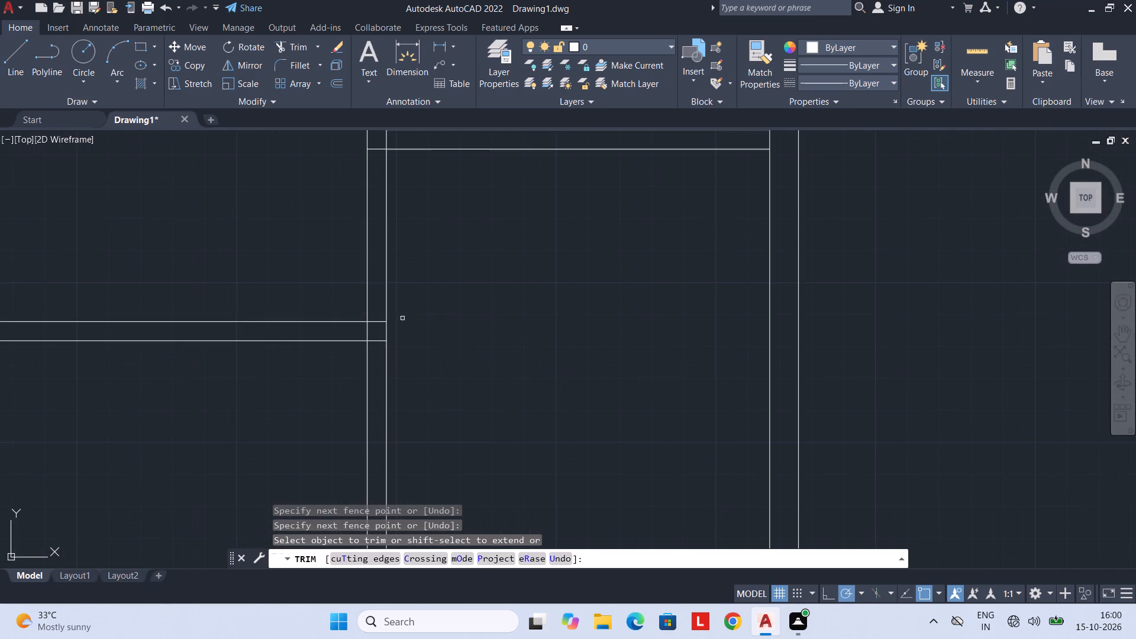
{"action": "left_click_drag", "start_coordinate": [372, 310], "coordinate": [360, 332]}
{"action": "scroll", "coordinate": [369, 328], "scroll_direction": "down", "scroll_amount": 2}
{"action": "middle_click_drag", "start_coordinate": [390, 291], "coordinate": [394, 370]}
{"action": "scroll", "coordinate": [378, 334], "scroll_direction": "up", "scroll_amount": 3}
{"action": "left_click_drag", "start_coordinate": [364, 362], "coordinate": [381, 343]}
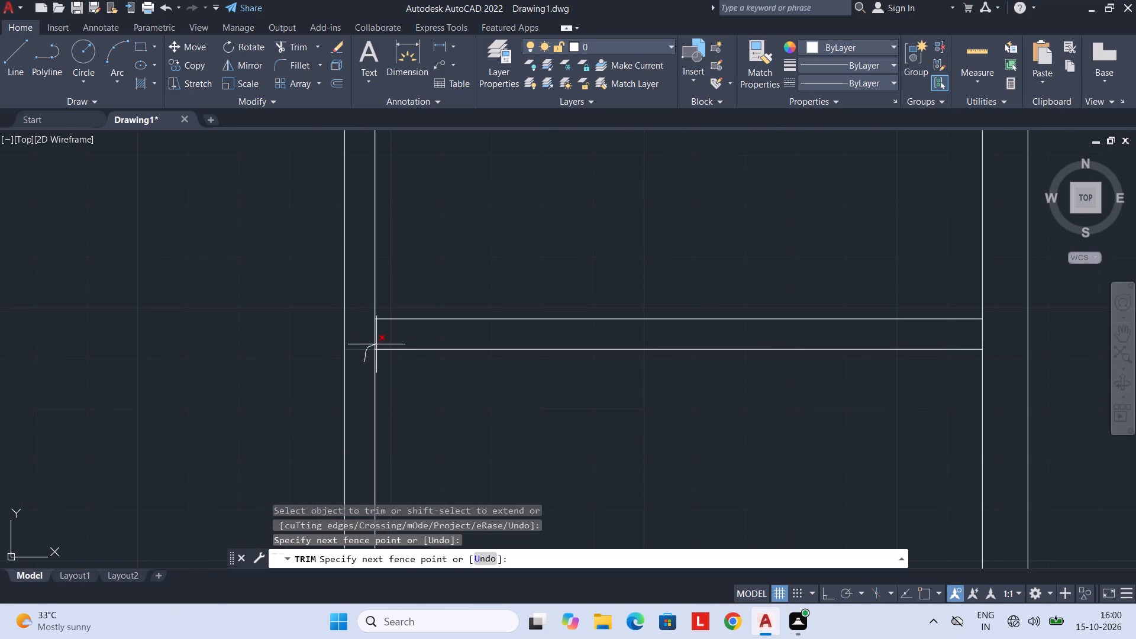
{"action": "left_click_drag", "start_coordinate": [381, 343], "coordinate": [386, 343]}
Trim the inner outline at the right cross wall's outer-wall junction and at the vertical partition's top-wall junction.
{"action": "scroll", "coordinate": [432, 351], "scroll_direction": "down", "scroll_amount": 4}
{"action": "middle_click_drag", "start_coordinate": [521, 363], "coordinate": [474, 387]}
{"action": "scroll", "coordinate": [471, 372], "scroll_direction": "up", "scroll_amount": 3}
{"action": "left_click", "coordinate": [457, 373]}
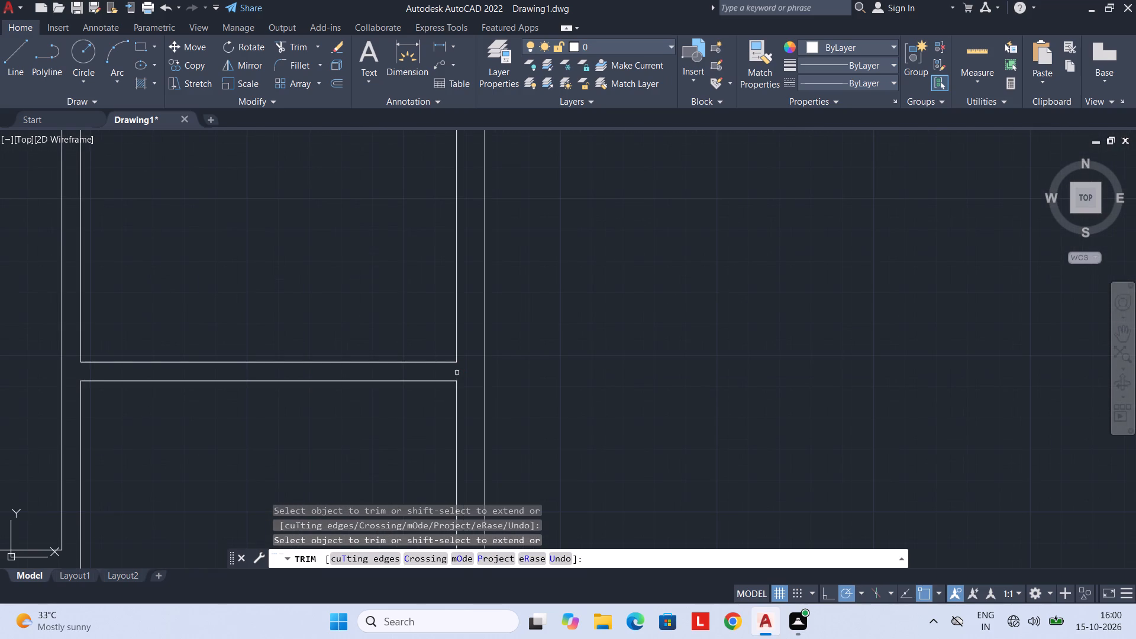
{"action": "scroll", "coordinate": [452, 367], "scroll_direction": "down", "scroll_amount": 2}
{"action": "middle_click_drag", "start_coordinate": [401, 330], "coordinate": [472, 414]}
{"action": "scroll", "coordinate": [369, 321], "scroll_direction": "up", "scroll_amount": 2}
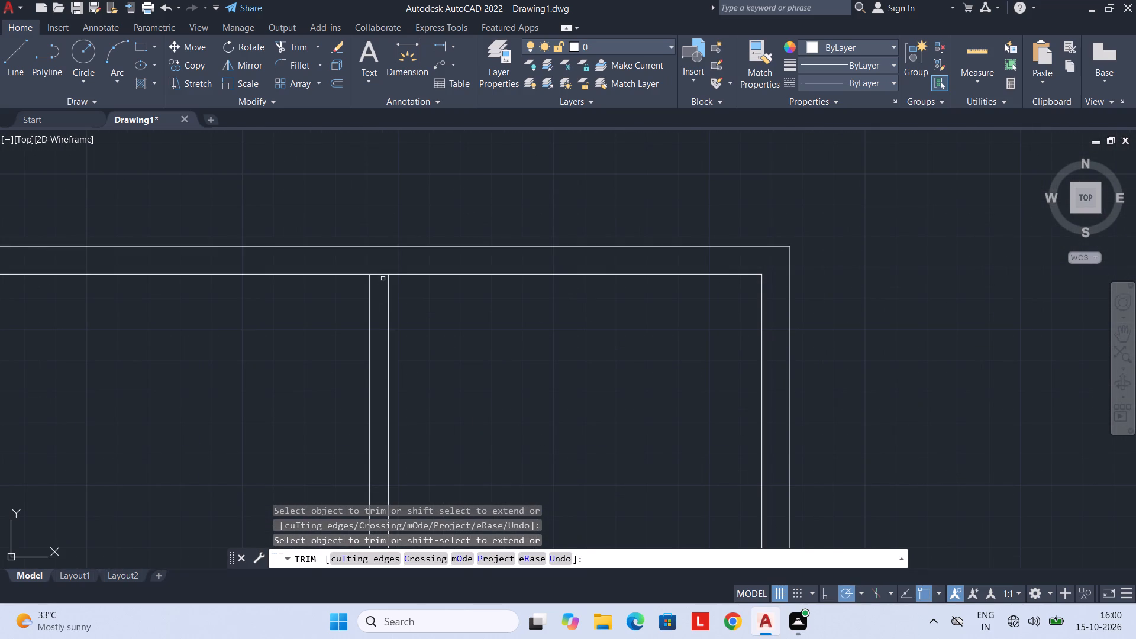
{"action": "left_click", "coordinate": [380, 276]}
Trim the left outer wall's inner line between the two lines of the left cross wall.
{"action": "scroll", "coordinate": [371, 334], "scroll_direction": "down", "scroll_amount": 3}
{"action": "middle_click_drag", "start_coordinate": [344, 357], "coordinate": [422, 311]}
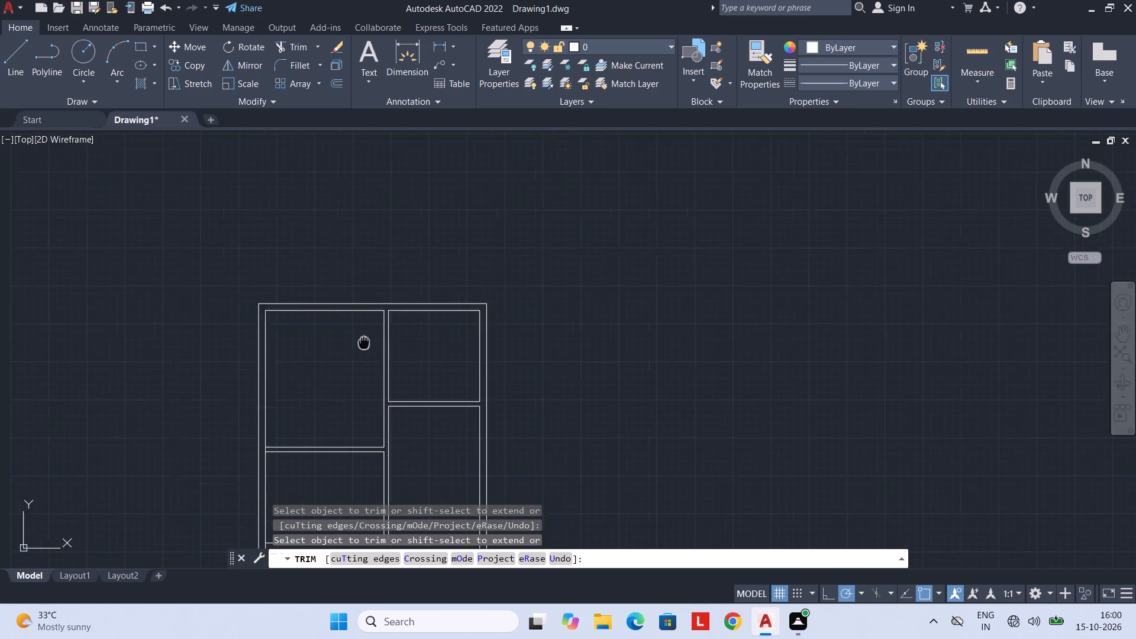
{"action": "middle_click_drag", "start_coordinate": [422, 311], "coordinate": [442, 296]}
{"action": "scroll", "coordinate": [344, 402], "scroll_direction": "up", "scroll_amount": 3}
{"action": "left_click", "coordinate": [359, 395]}
Offset the lower line of the middle left room 6" downward to form its bottom partition.
{"action": "scroll", "coordinate": [366, 406], "scroll_direction": "down", "scroll_amount": 4}
{"action": "middle_click_drag", "start_coordinate": [378, 420], "coordinate": [376, 388]}
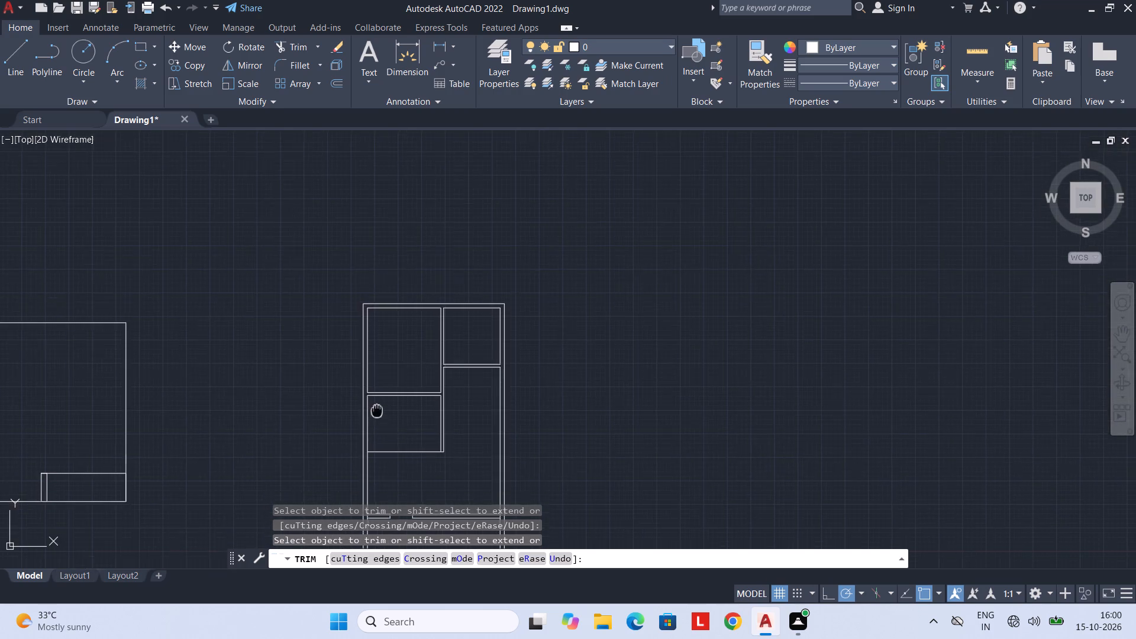
{"action": "middle_click_drag", "start_coordinate": [376, 388], "coordinate": [377, 369]}
{"action": "scroll", "coordinate": [373, 428], "scroll_direction": "up", "scroll_amount": 2}
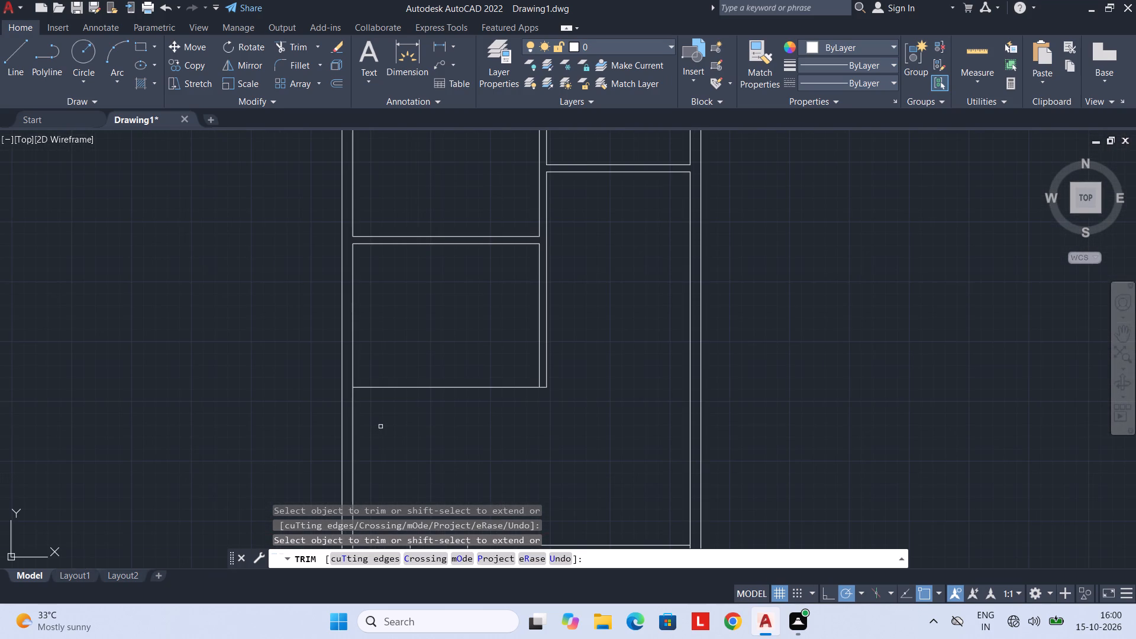
{"action": "key", "text": "o"}
{"action": "key", "text": "Escape"}
{"action": "type", "text": "OF"}
{"action": "key", "text": "space"}
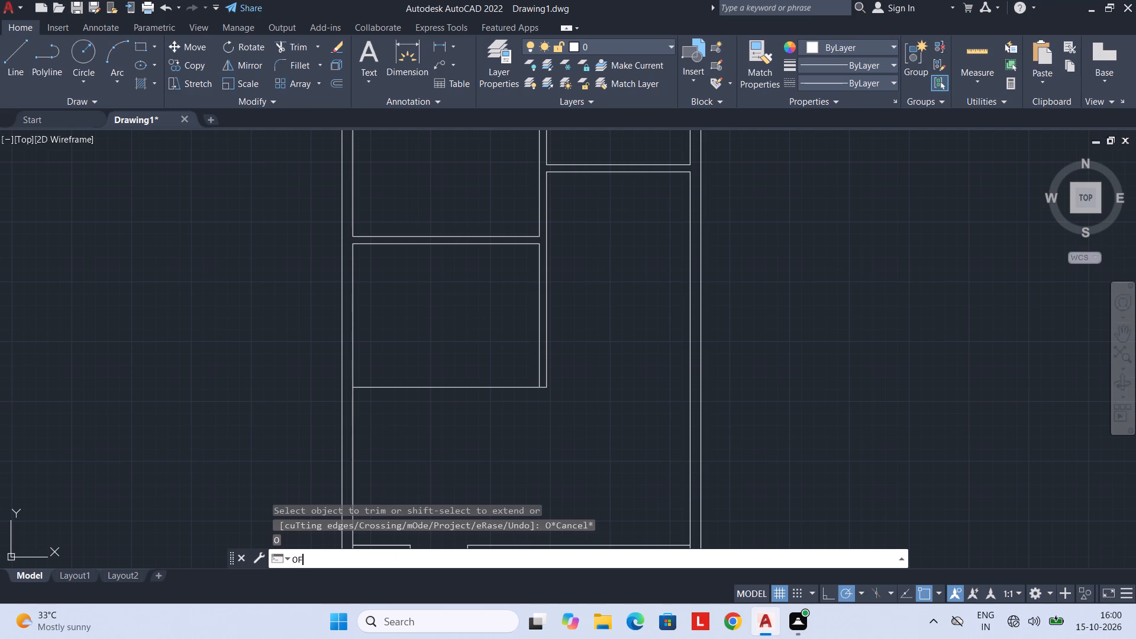
{"action": "type", "text": "6\""}
{"action": "key", "text": "Return"}
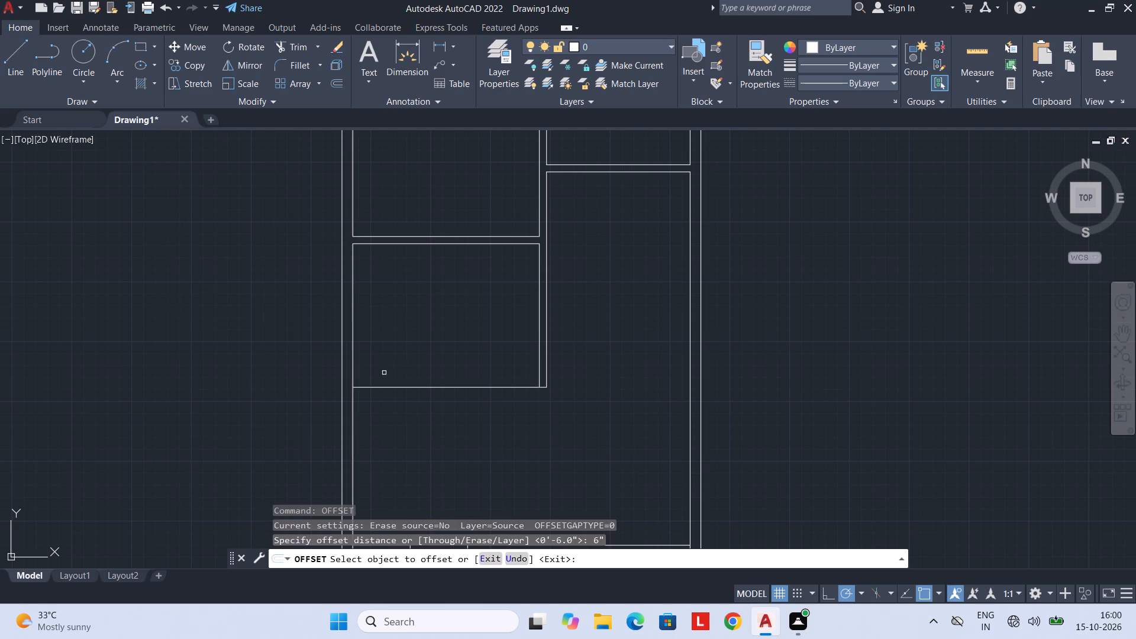
{"action": "left_click", "coordinate": [411, 387]}
{"action": "left_click_drag", "start_coordinate": [420, 425], "coordinate": [425, 437]}
{"action": "key", "text": "Escape"}
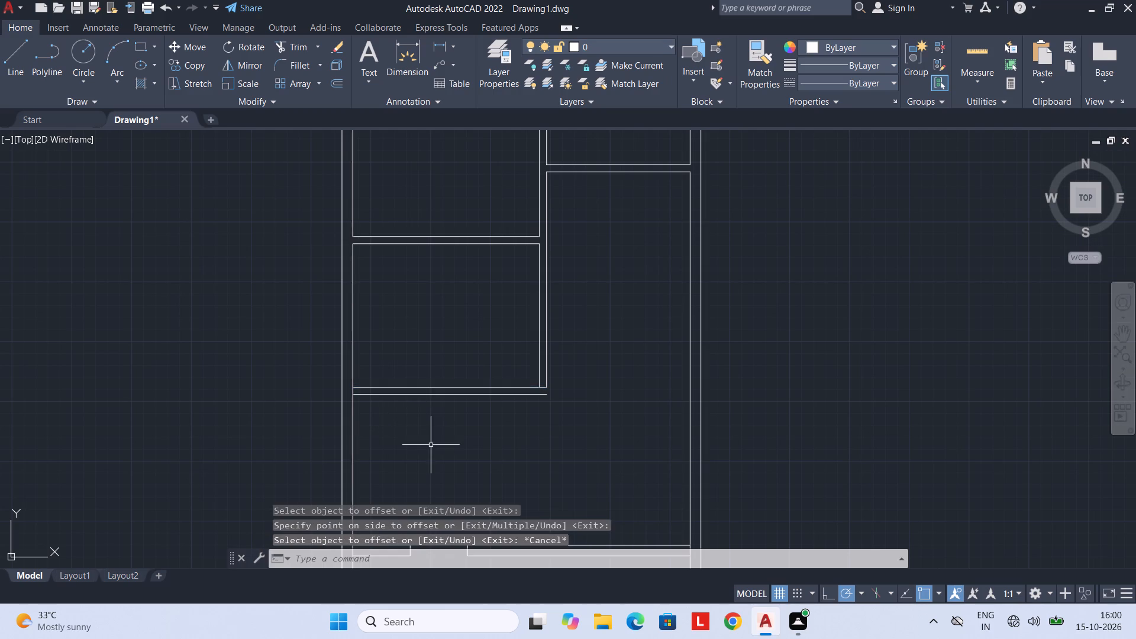
Extend the vertical partition's right line down to the new offset line.
{"action": "type", "text": "EX"}
{"action": "key", "text": "space"}
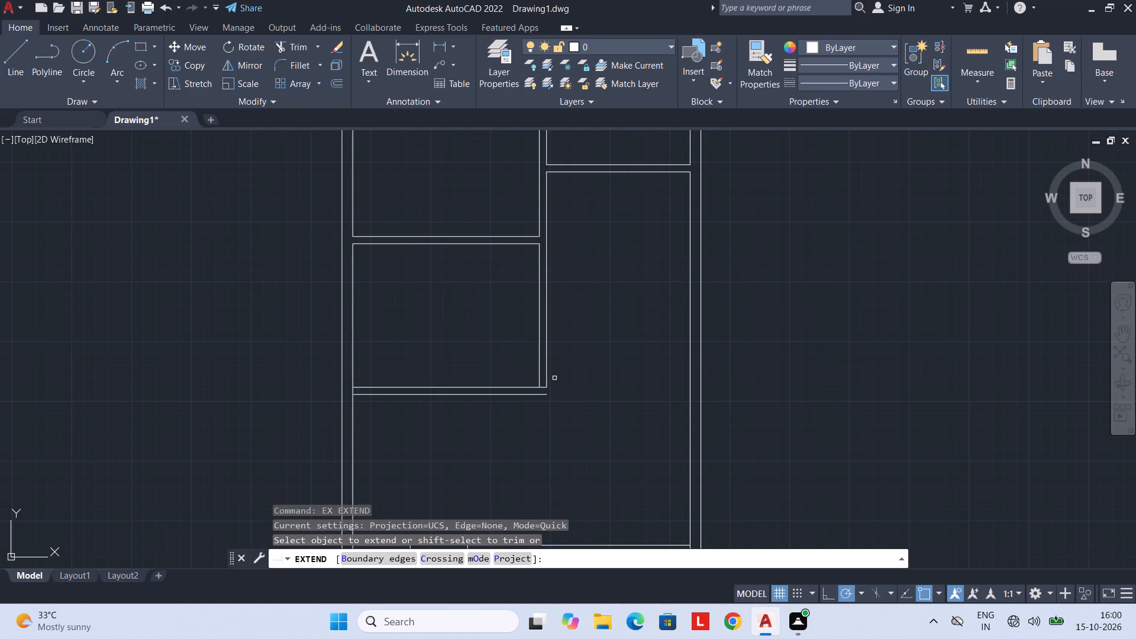
{"action": "left_click", "coordinate": [544, 375]}
{"action": "key", "text": "Escape"}
Trim the overlapping lines at both ends of the new bottom partition, at the vertical partition and the left outer wall.
{"action": "type", "text": "TR"}
{"action": "key", "text": "space"}
{"action": "scroll", "coordinate": [525, 399], "scroll_direction": "up", "scroll_amount": 2}
{"action": "left_click", "coordinate": [566, 375]}
{"action": "scroll", "coordinate": [460, 386], "scroll_direction": "down", "scroll_amount": 1}
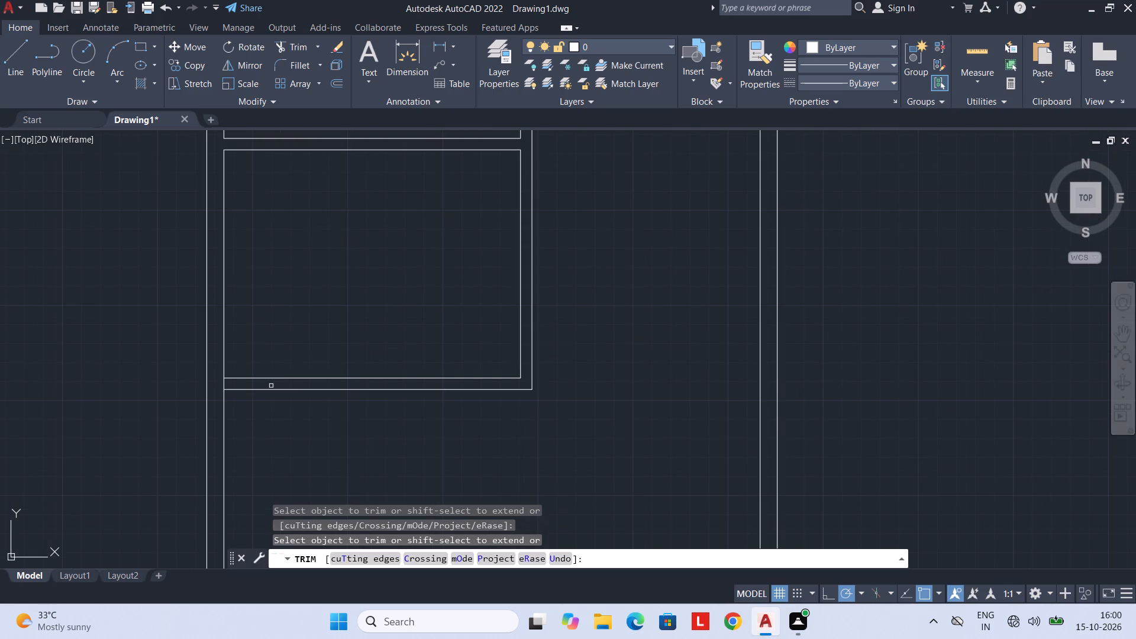
{"action": "left_click", "coordinate": [224, 383]}
{"action": "scroll", "coordinate": [292, 315], "scroll_direction": "down", "scroll_amount": 2}
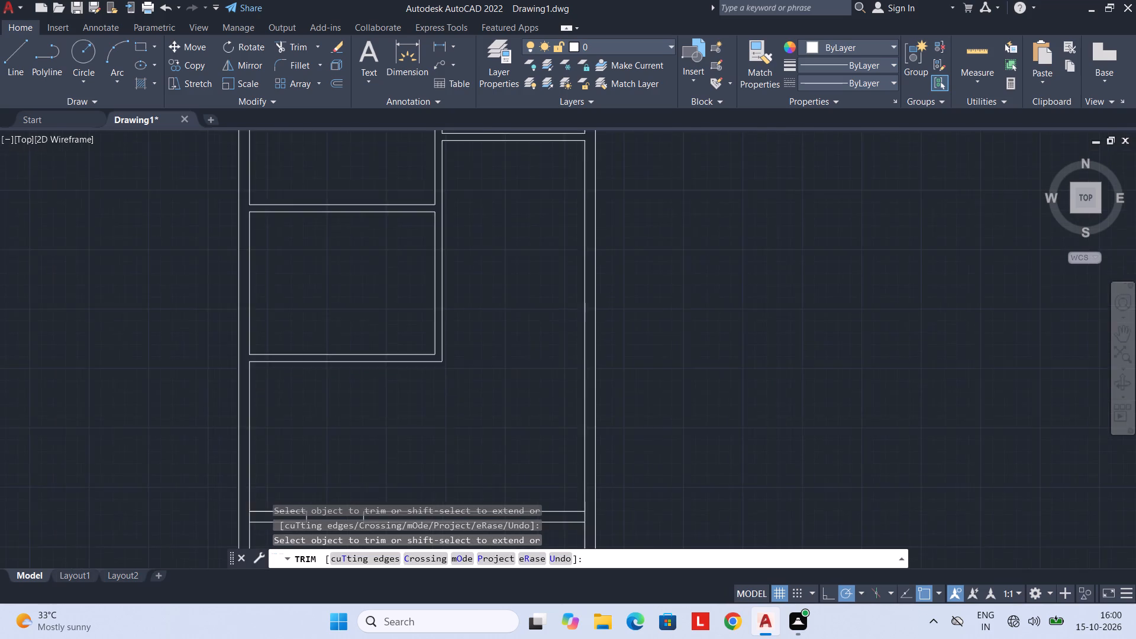
{"action": "middle_click_drag", "start_coordinate": [292, 315], "coordinate": [298, 394]}
{"action": "middle_click_drag", "start_coordinate": [305, 394], "coordinate": [298, 329]}
{"action": "middle_click_drag", "start_coordinate": [333, 396], "coordinate": [331, 390]}
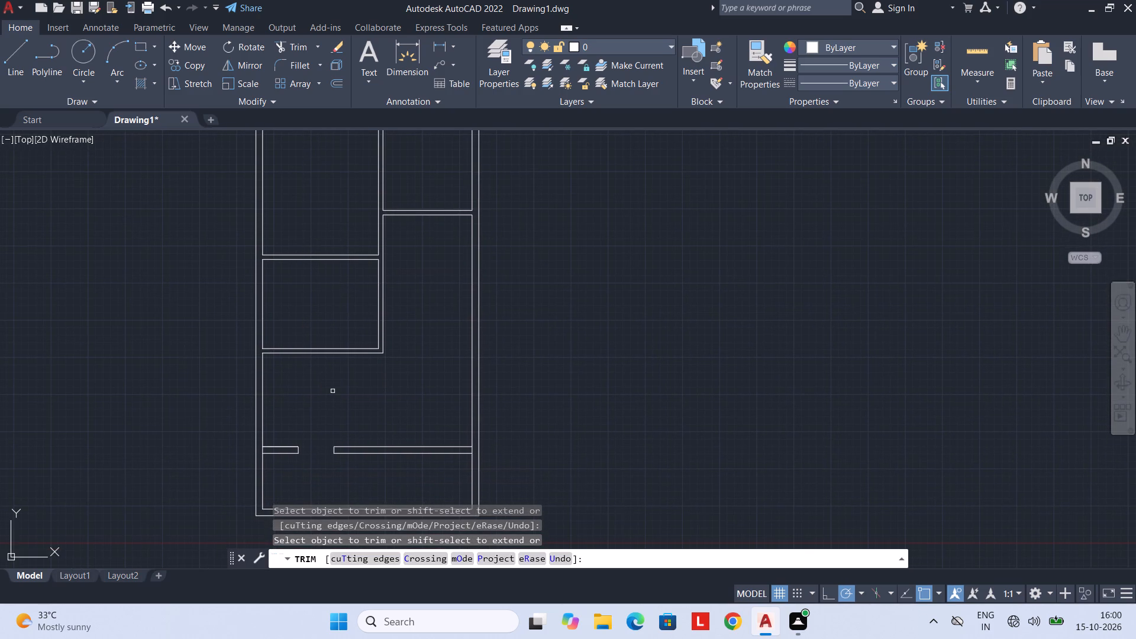
{"action": "key", "text": "Escape"}
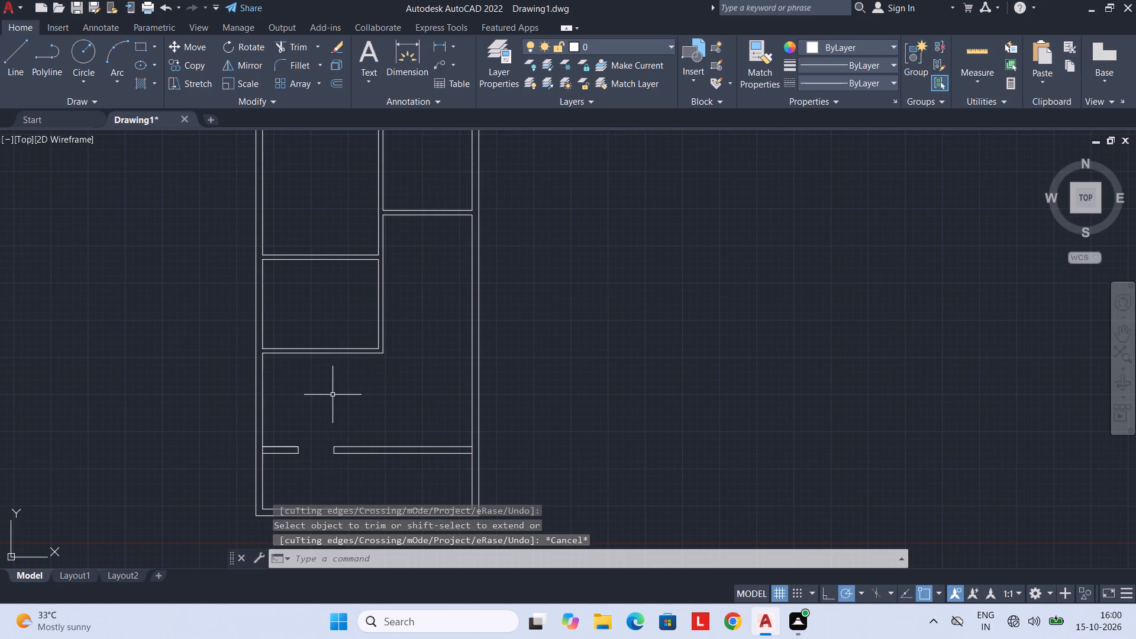
Draw a 6' by 6" wall stub upward from the open end of the short left front partition.
{"action": "key", "text": "l"}
{"action": "key", "text": "space"}
{"action": "left_click", "coordinate": [298, 443]}
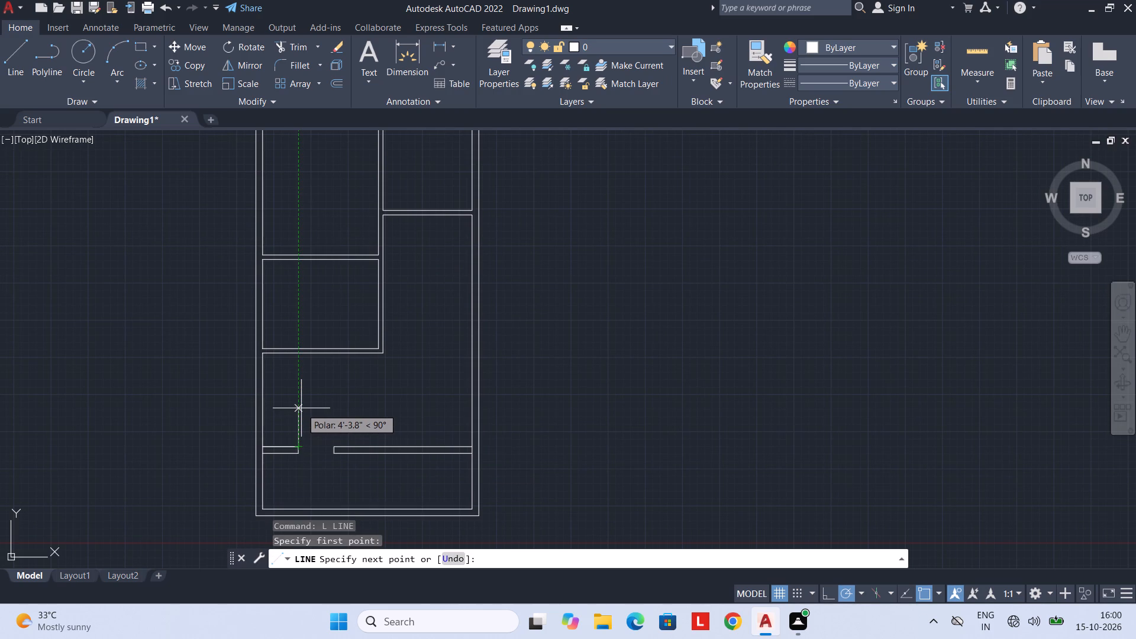
{"action": "type", "text": "6'"}
{"action": "key", "text": "Return"}
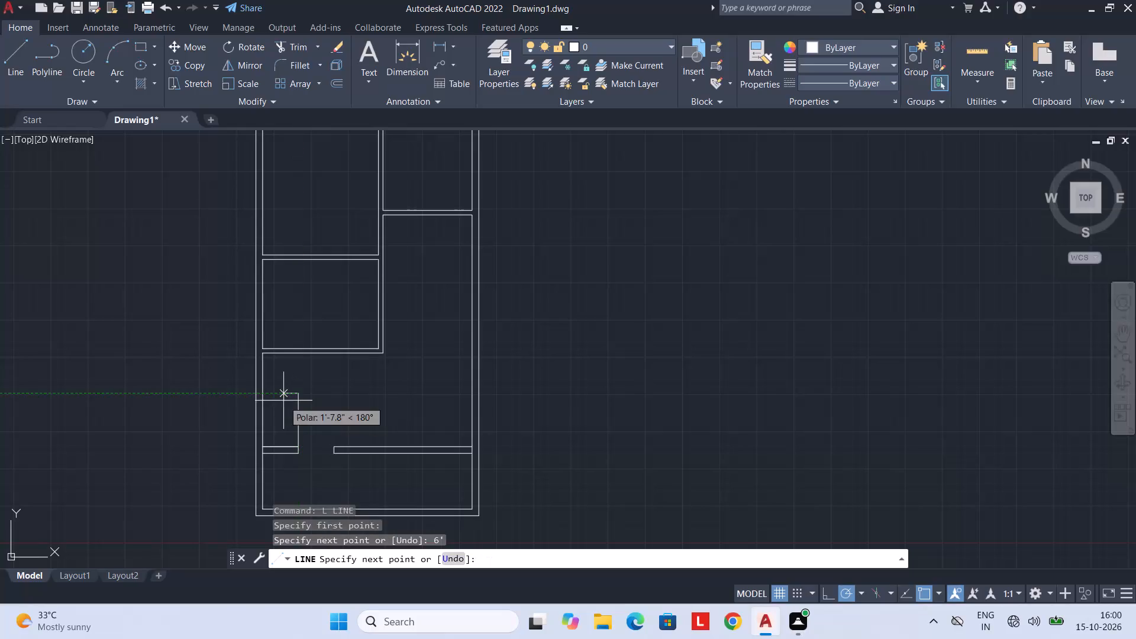
{"action": "scroll", "coordinate": [283, 401], "scroll_direction": "up", "scroll_amount": 3}
{"action": "type", "text": "6\""}
{"action": "key", "text": "Return"}
{"action": "scroll", "coordinate": [296, 388], "scroll_direction": "down", "scroll_amount": 2}
{"action": "middle_click_drag", "start_coordinate": [299, 435], "coordinate": [297, 428]}
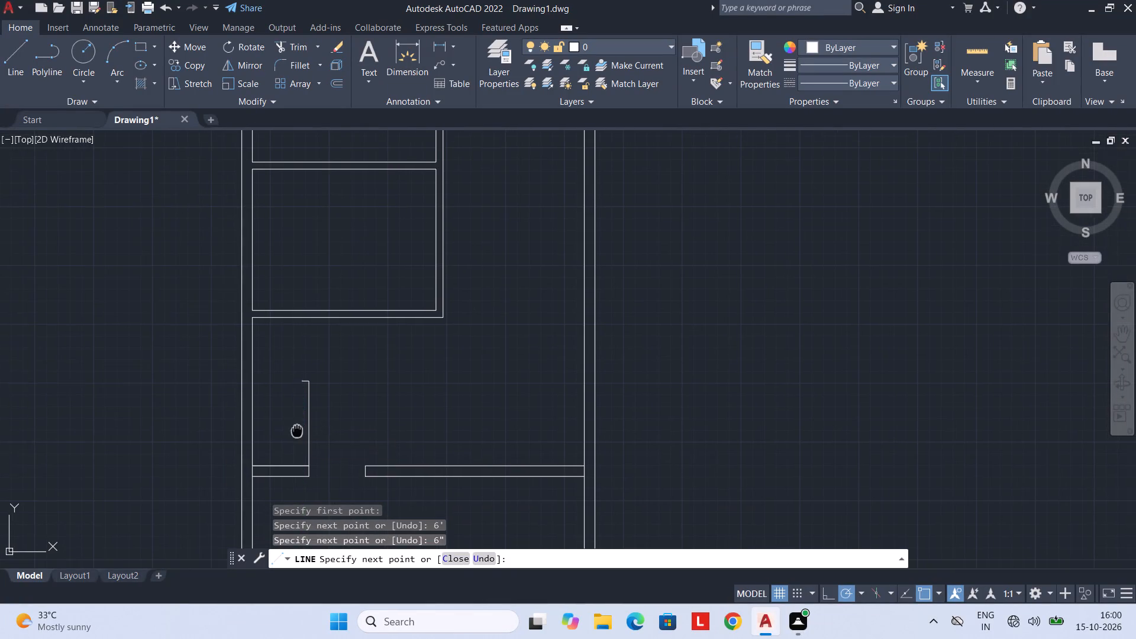
{"action": "middle_click_drag", "start_coordinate": [297, 428], "coordinate": [296, 427]}
{"action": "left_click", "coordinate": [298, 460]}
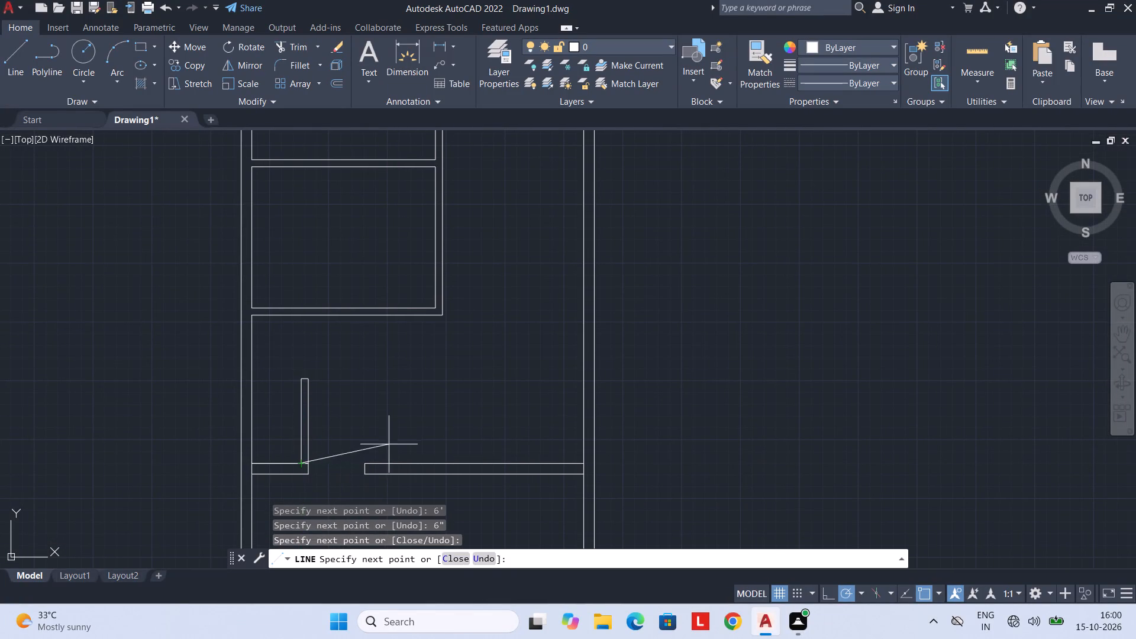
{"action": "key", "text": "Escape"}
Trim the short front partition's upper line between the two lines of the new wall stub.
{"action": "scroll", "coordinate": [382, 435], "scroll_direction": "down", "scroll_amount": 3}
{"action": "middle_click_drag", "start_coordinate": [381, 430], "coordinate": [367, 402]}
{"action": "scroll", "coordinate": [366, 406], "scroll_direction": "up", "scroll_amount": 3}
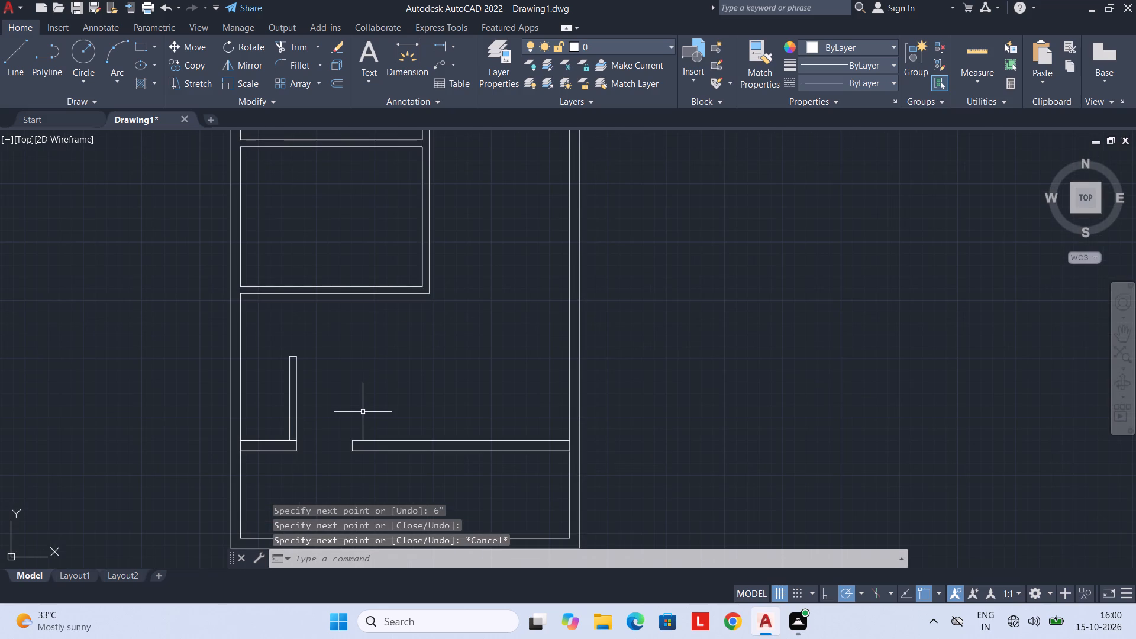
{"action": "scroll", "coordinate": [310, 429], "scroll_direction": "up", "scroll_amount": 2}
{"action": "type", "text": "TR"}
{"action": "key", "text": "space"}
{"action": "left_click", "coordinate": [262, 457]}
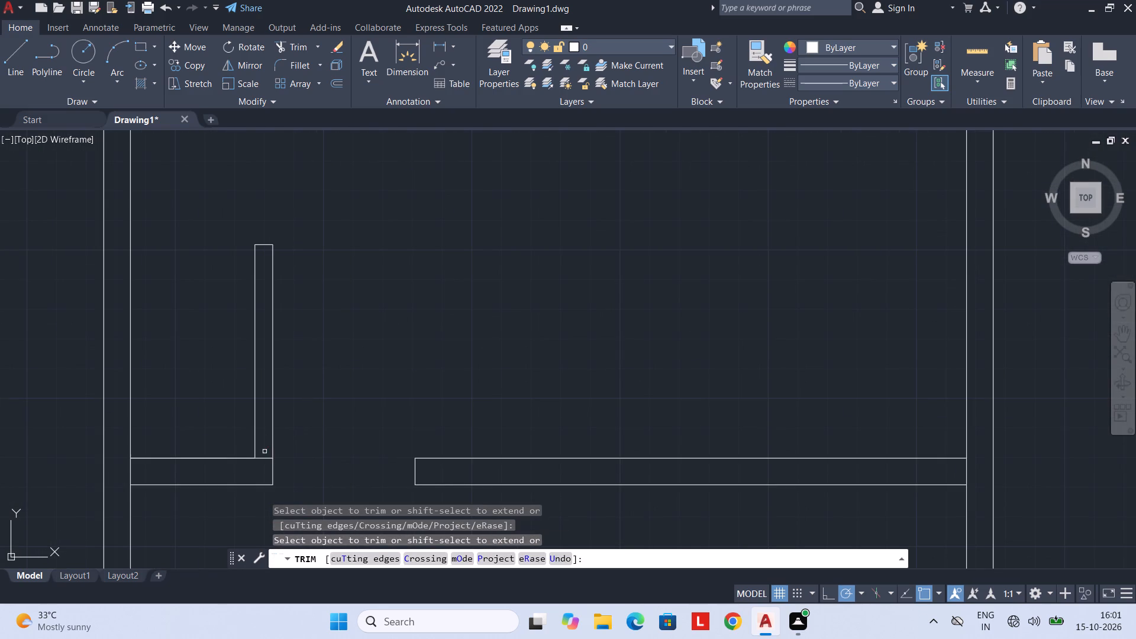
{"action": "left_click", "coordinate": [263, 458]}
{"action": "key", "text": "Escape"}
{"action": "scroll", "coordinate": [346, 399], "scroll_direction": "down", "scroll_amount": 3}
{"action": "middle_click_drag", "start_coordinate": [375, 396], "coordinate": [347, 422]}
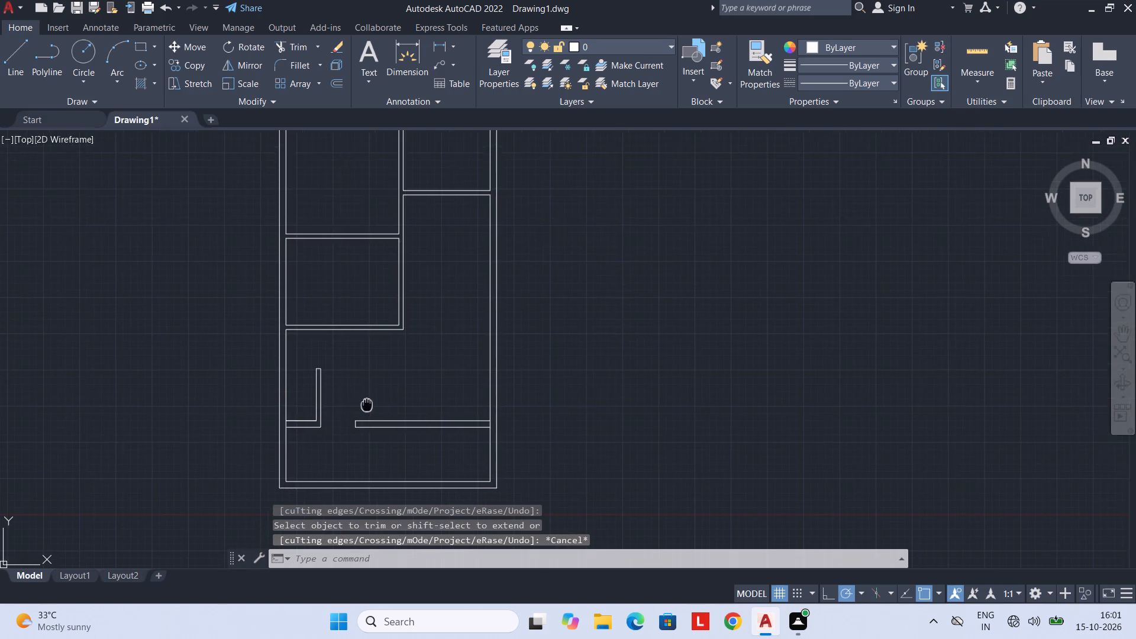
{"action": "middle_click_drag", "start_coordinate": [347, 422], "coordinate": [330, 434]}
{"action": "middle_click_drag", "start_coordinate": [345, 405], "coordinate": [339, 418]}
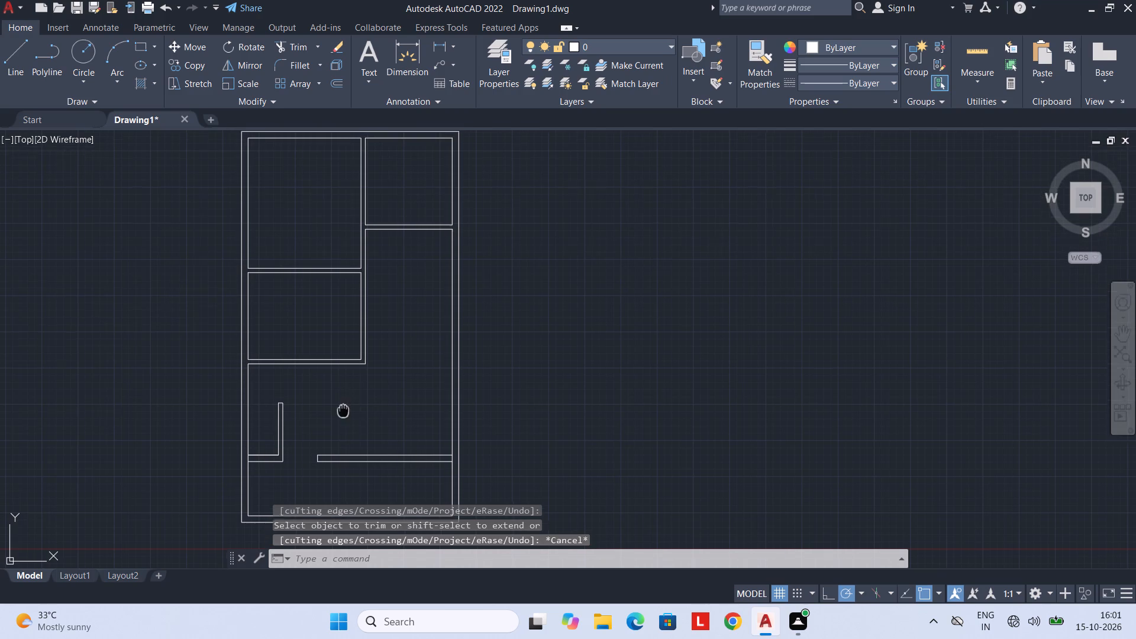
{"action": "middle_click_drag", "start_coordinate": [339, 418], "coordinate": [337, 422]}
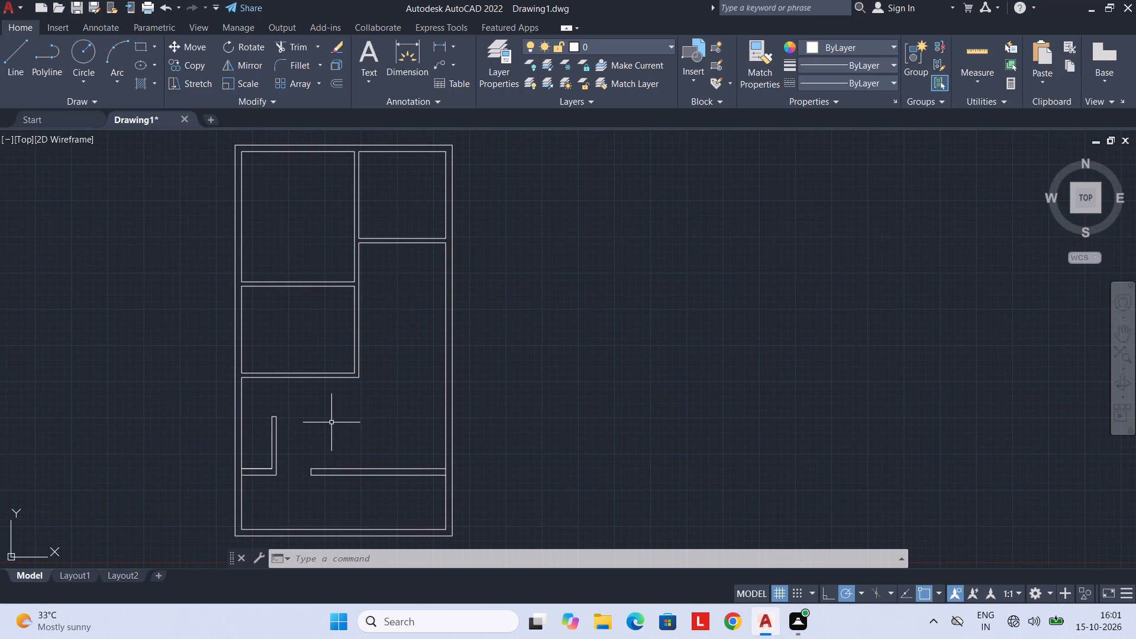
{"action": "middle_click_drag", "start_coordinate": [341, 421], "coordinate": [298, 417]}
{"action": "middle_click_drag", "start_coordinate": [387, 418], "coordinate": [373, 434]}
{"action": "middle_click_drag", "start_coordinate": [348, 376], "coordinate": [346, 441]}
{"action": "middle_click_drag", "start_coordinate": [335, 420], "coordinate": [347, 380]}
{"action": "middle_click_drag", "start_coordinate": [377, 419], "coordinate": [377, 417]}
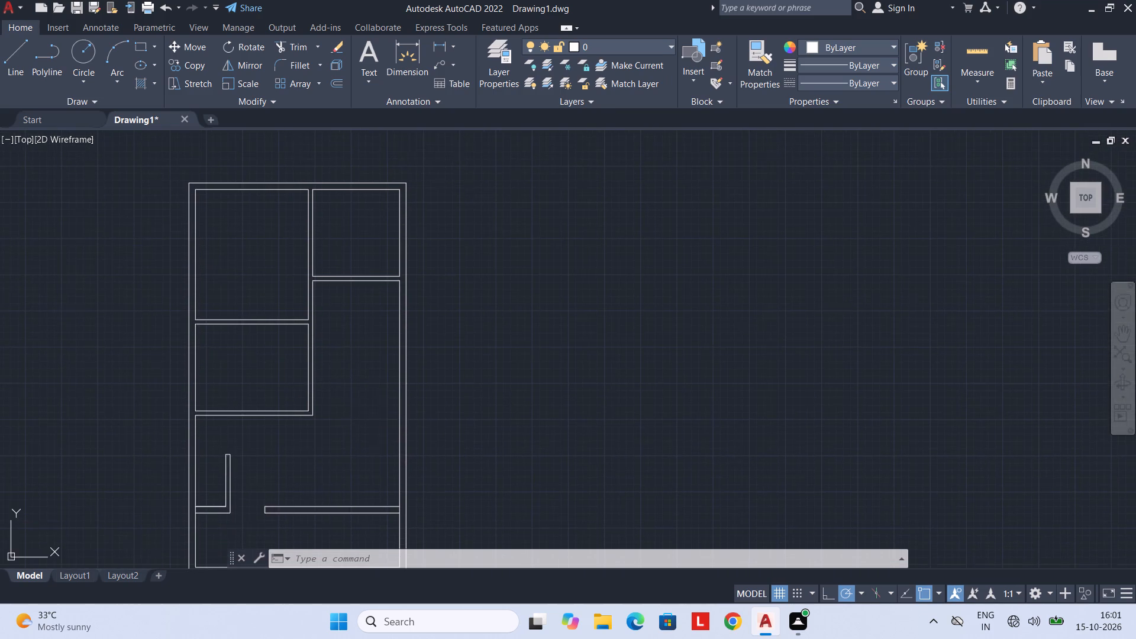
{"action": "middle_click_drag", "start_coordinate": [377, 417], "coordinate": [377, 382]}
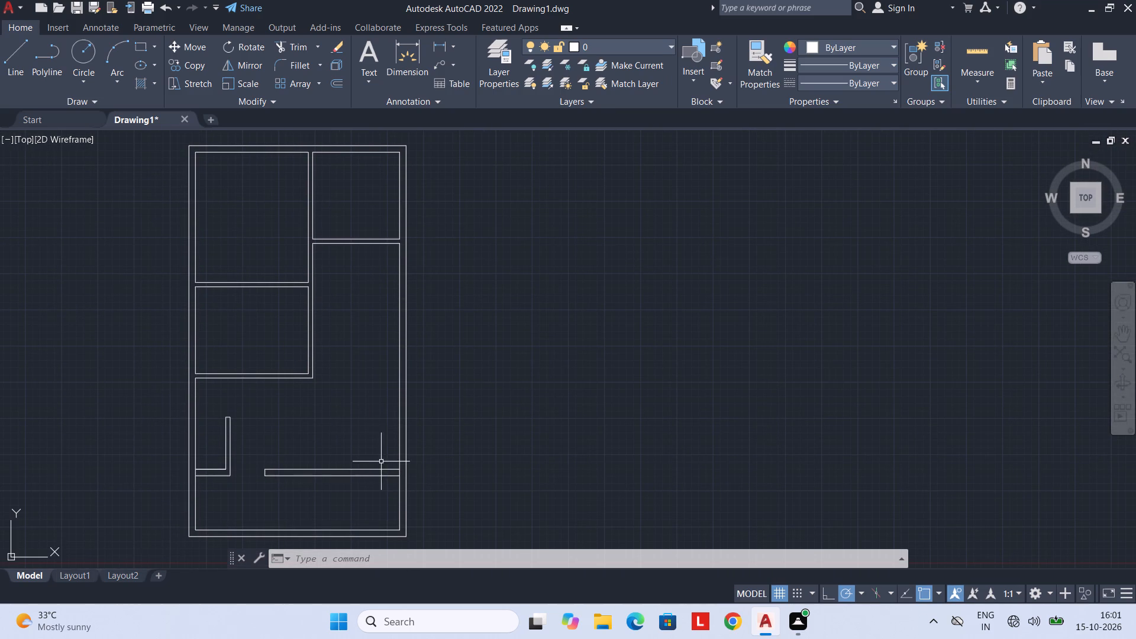
Draw a 5' line leftward along the front partition's upper line from the right outer wall's inner face.
{"action": "key", "text": "space"}
{"action": "key", "text": "Escape"}
{"action": "key", "text": "l"}
{"action": "key", "text": "space"}
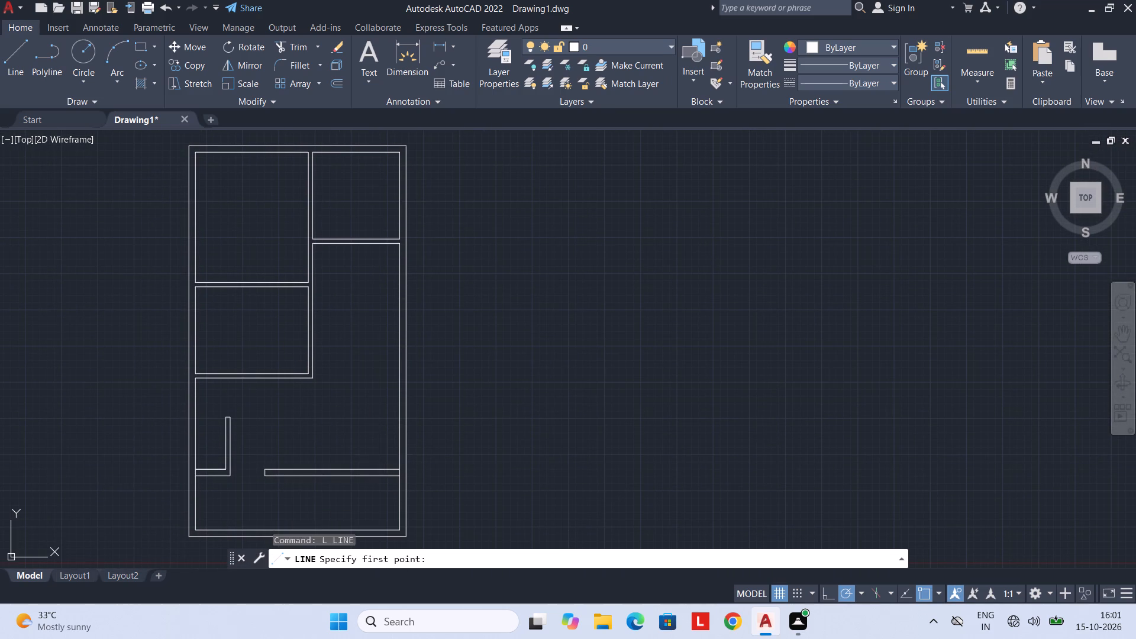
{"action": "left_click", "coordinate": [399, 467]}
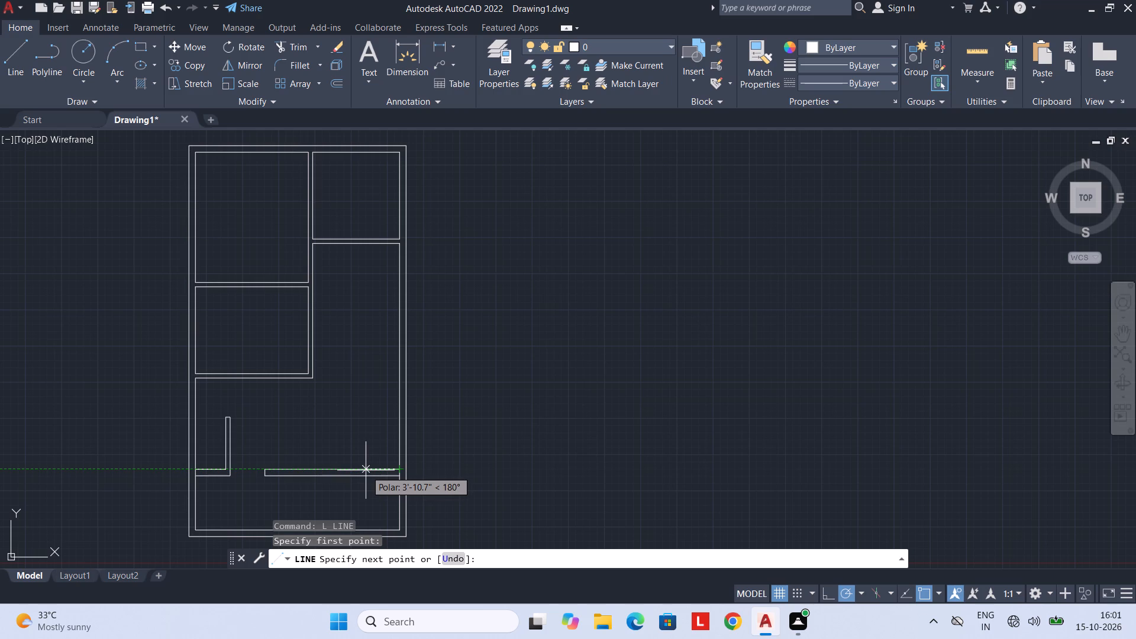
{"action": "type", "text": "5'"}
{"action": "key", "text": "Return"}
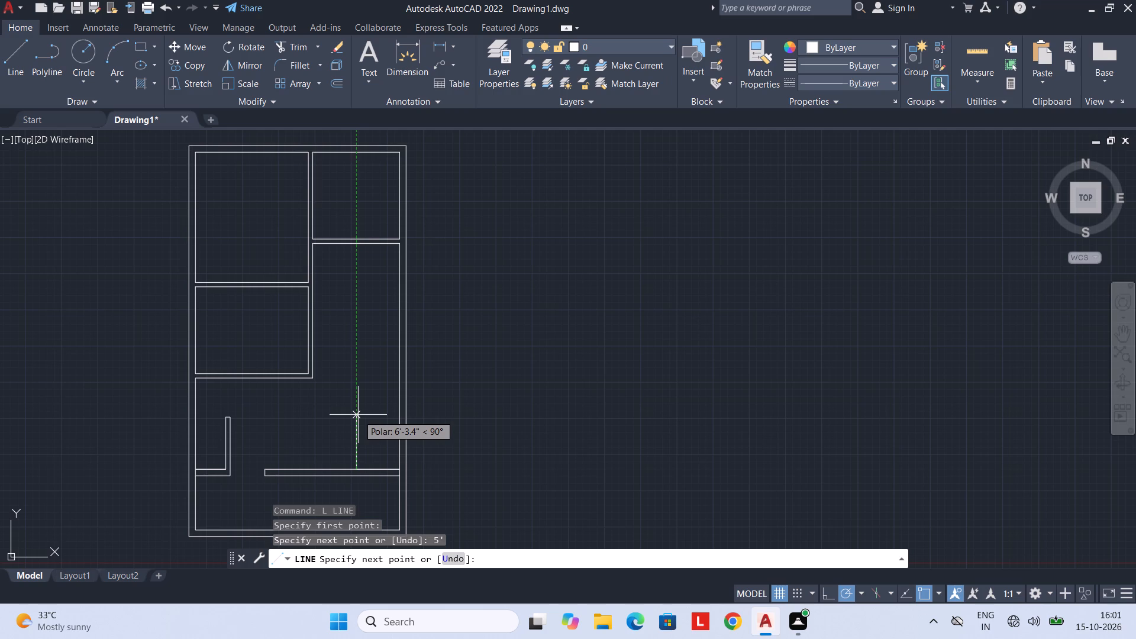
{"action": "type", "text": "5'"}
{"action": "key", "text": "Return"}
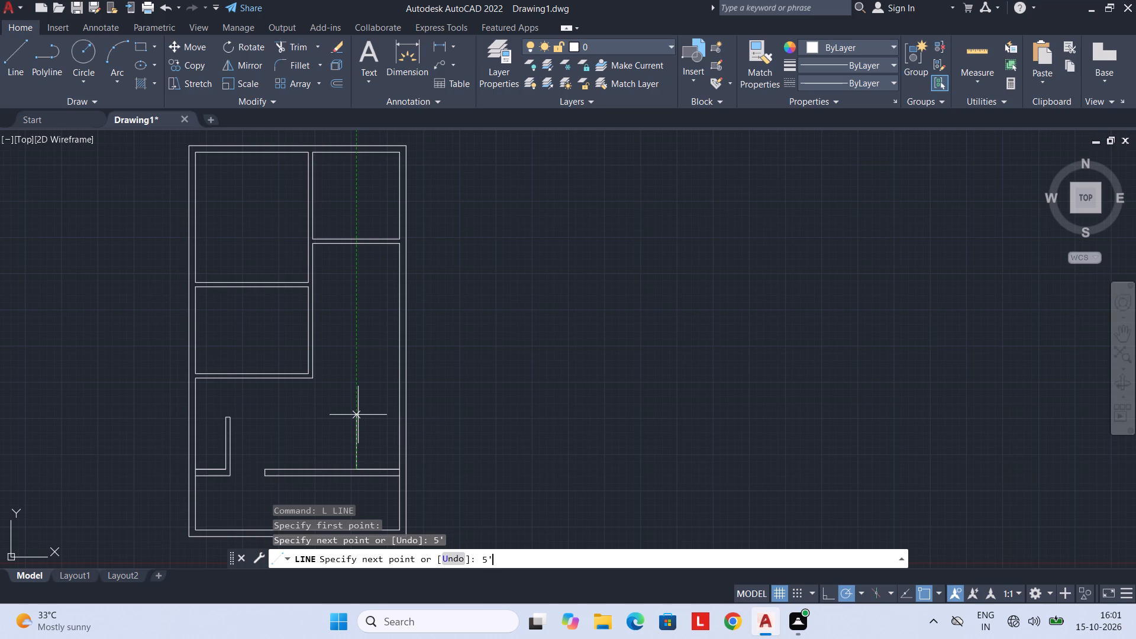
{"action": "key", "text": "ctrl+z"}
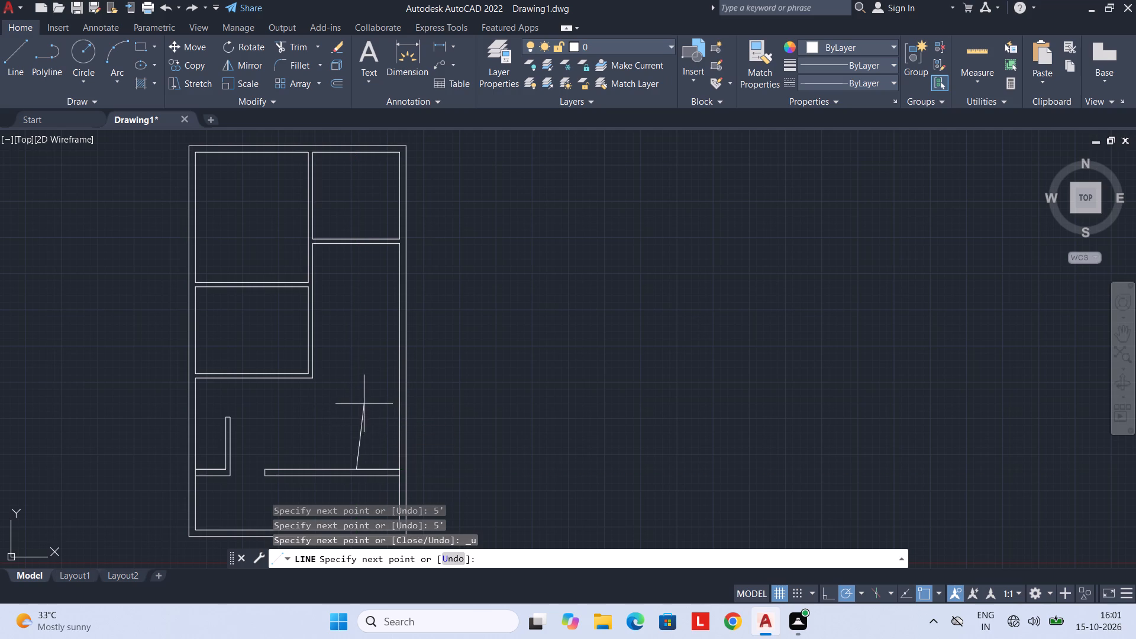
Continue the line 6' vertically upward from the end of the 5' segment.
{"action": "type", "text": "6\""}
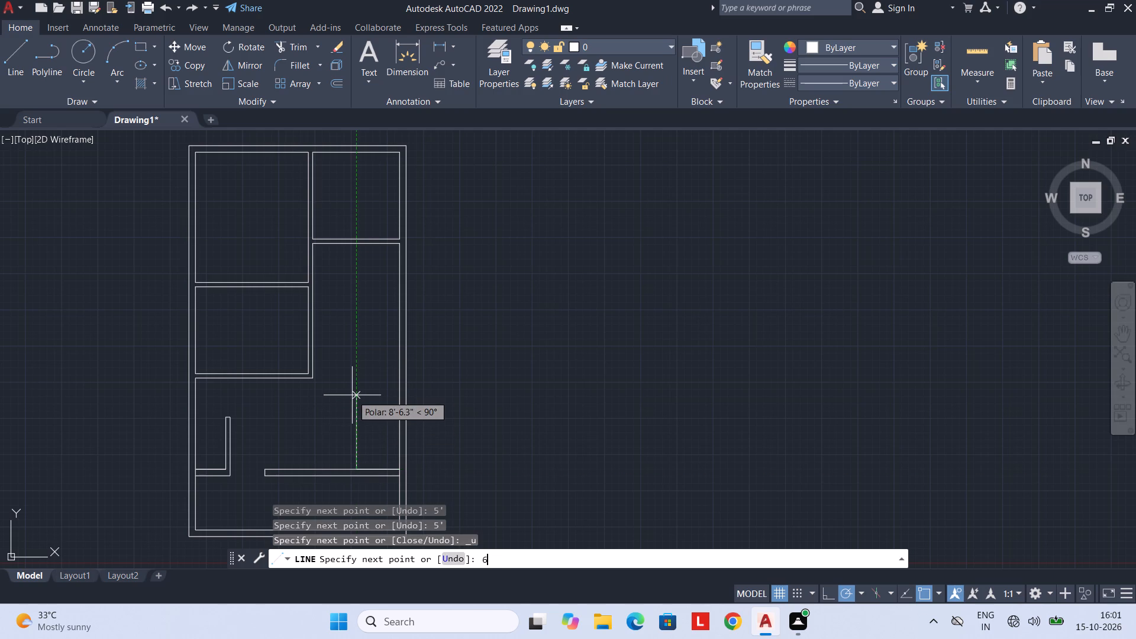
{"action": "key", "text": "BackSpace"}
{"action": "key", "text": "apostrophe"}
{"action": "key", "text": "Return"}
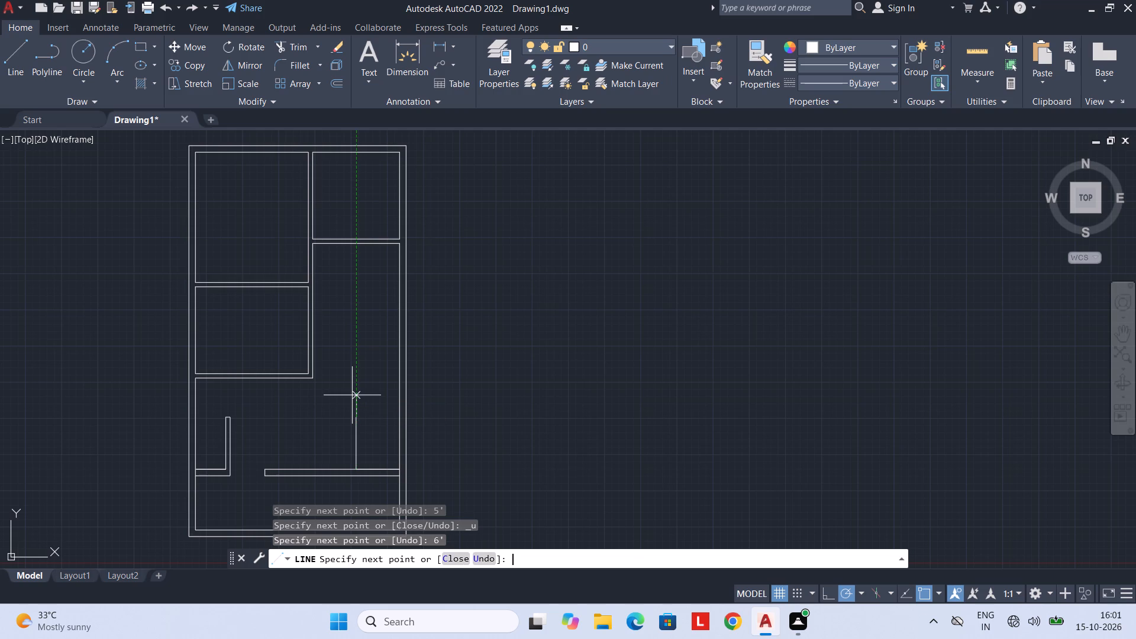
Close the right wall stub with a 6" leftward line at its top and a vertical line down to the front partition's upper line.
{"action": "scroll", "coordinate": [335, 424], "scroll_direction": "up", "scroll_amount": 2}
{"action": "type", "text": "6\""}
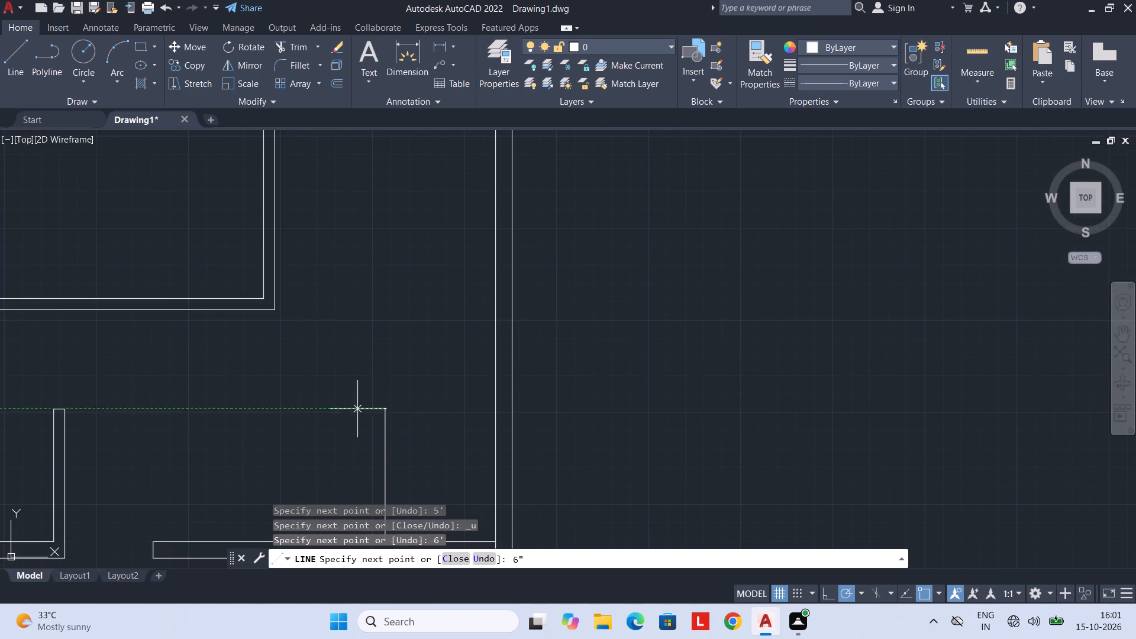
{"action": "key", "text": "Return"}
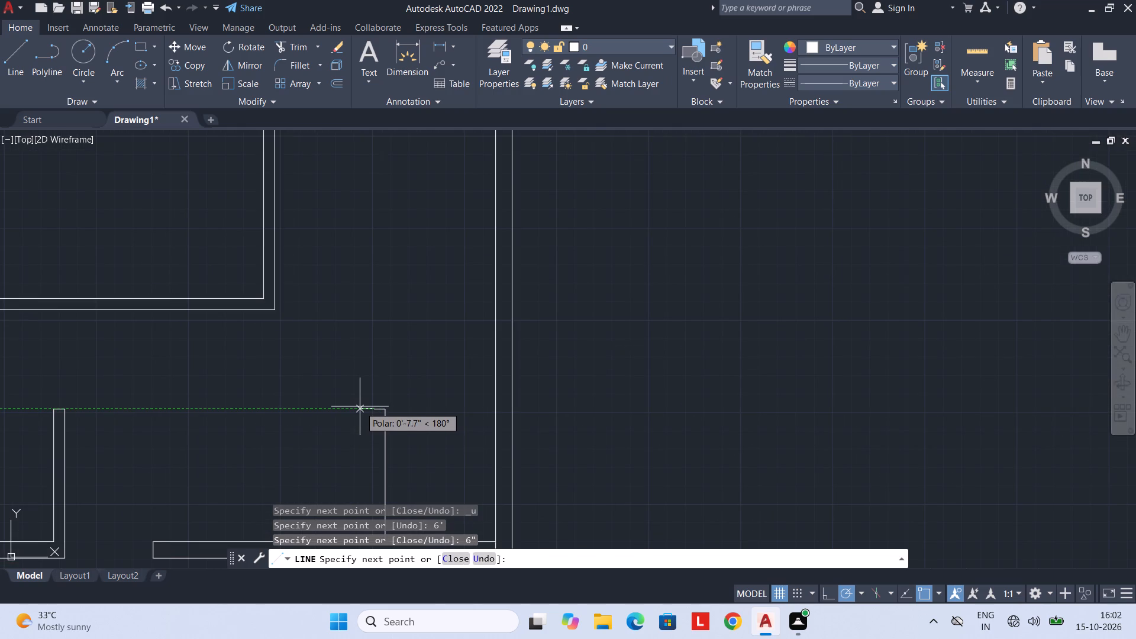
{"action": "middle_click_drag", "start_coordinate": [362, 466], "coordinate": [356, 418]}
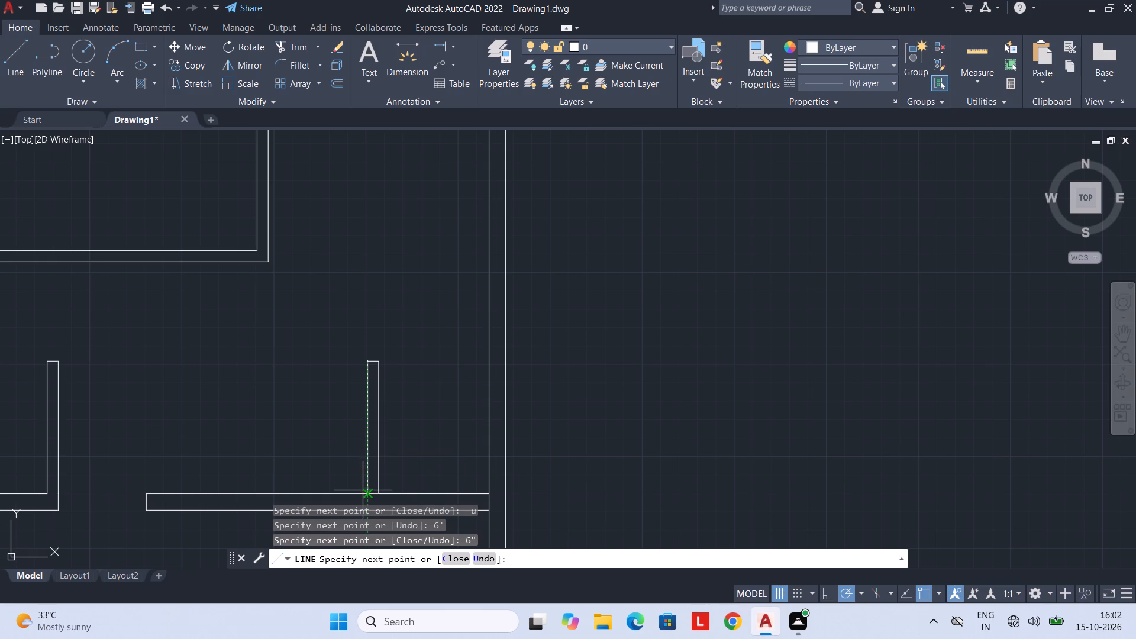
{"action": "left_click", "coordinate": [363, 490]}
{"action": "key", "text": "Escape"}
{"action": "scroll", "coordinate": [314, 446], "scroll_direction": "down", "scroll_amount": 3}
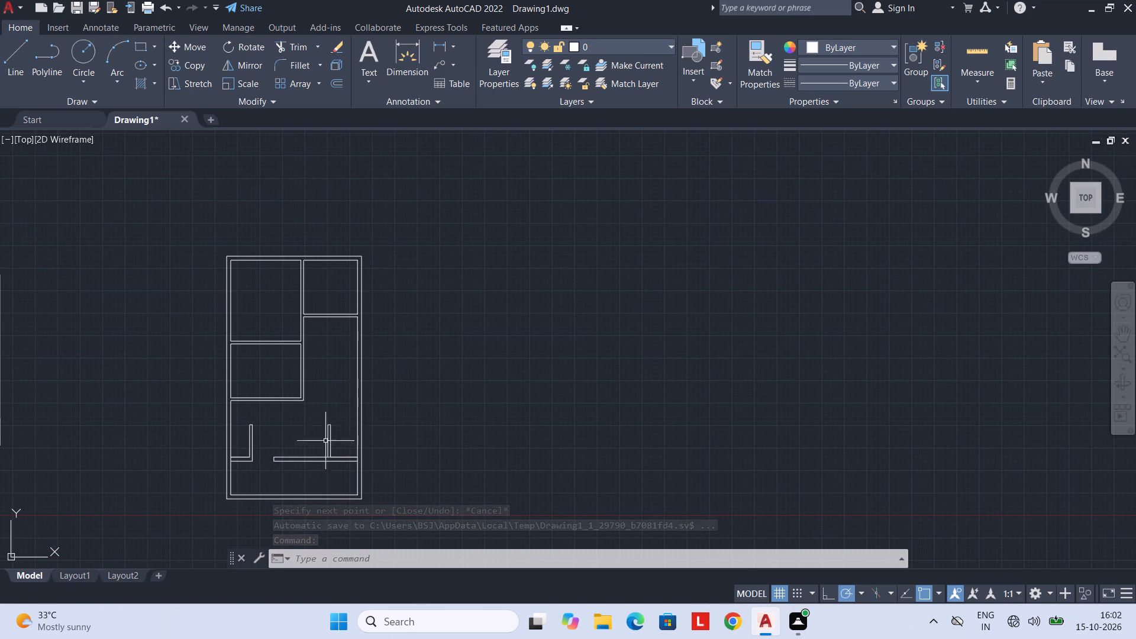
Draw a 2' long, 6" thick wall return rightward from the top of the right stub, closing it flush with the stub's left line.
{"action": "scroll", "coordinate": [334, 433], "scroll_direction": "up", "scroll_amount": 4}
{"action": "key", "text": "l"}
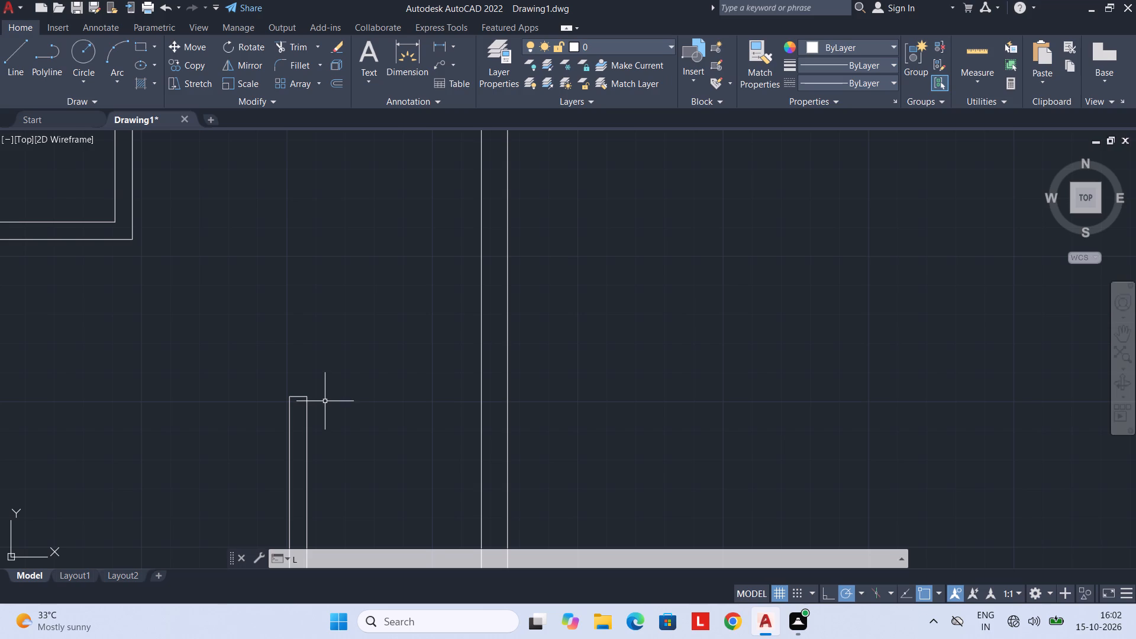
{"action": "key", "text": "space"}
{"action": "left_click", "coordinate": [307, 398]}
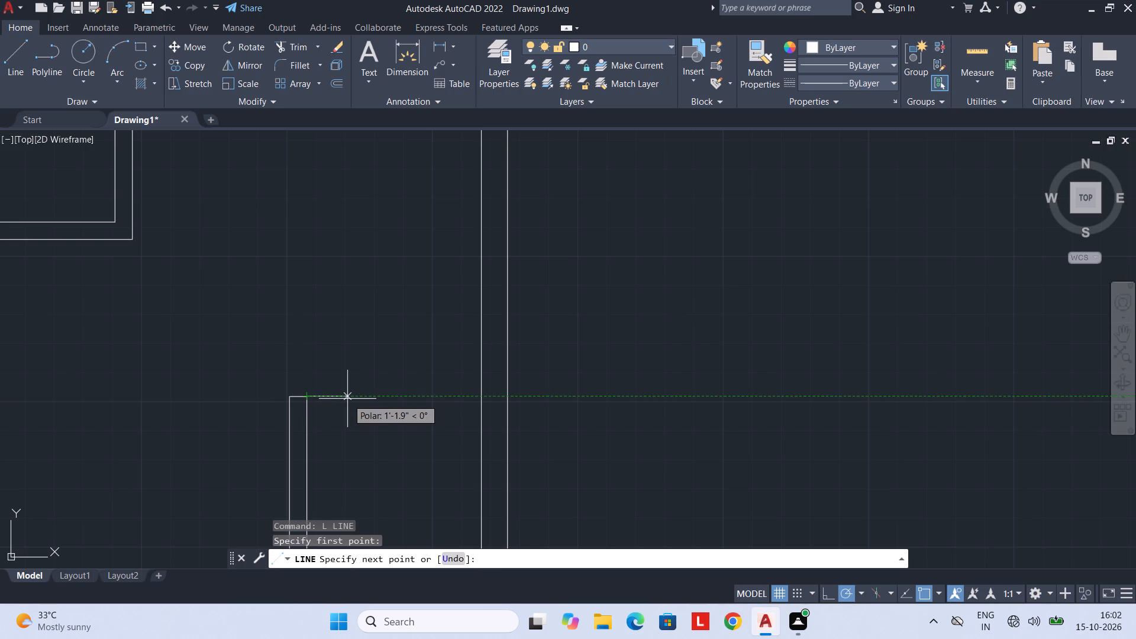
{"action": "type", "text": "2'"}
{"action": "key", "text": "Return"}
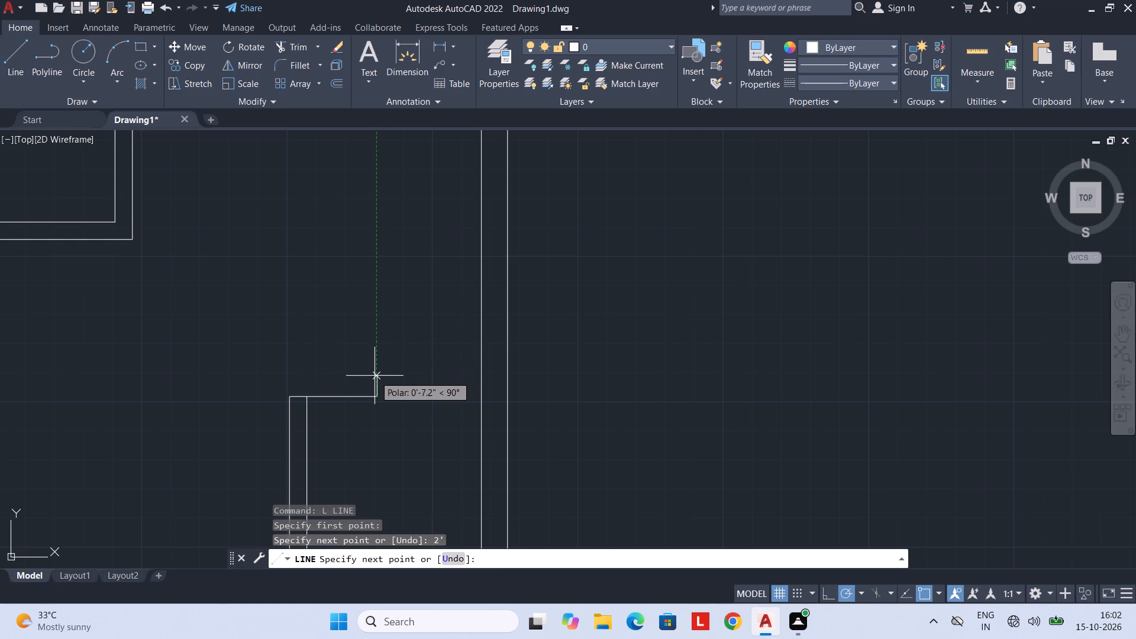
{"action": "type", "text": "6\""}
{"action": "key", "text": "Return"}
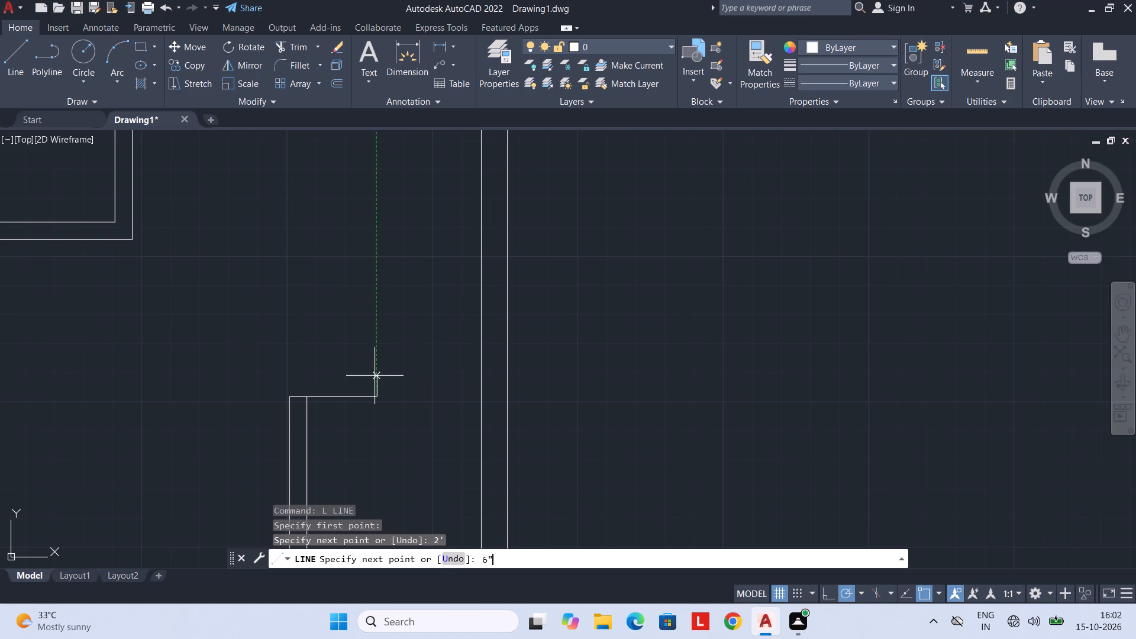
{"action": "left_click", "coordinate": [289, 377]}
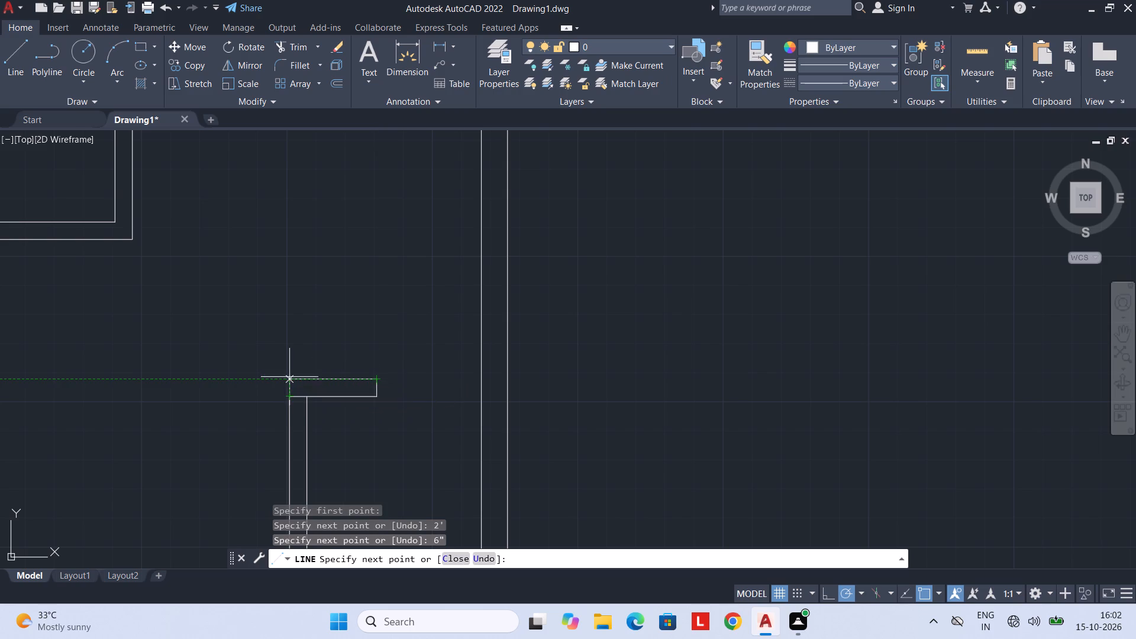
{"action": "left_click", "coordinate": [289, 396]}
{"action": "key", "text": "Escape"}
Trim the lines crossing the right stub's wall thickness at its top return and at the front partition's upper line.
{"action": "type", "text": "TR"}
{"action": "key", "text": "space"}
{"action": "scroll", "coordinate": [313, 397], "scroll_direction": "up", "scroll_amount": 2}
{"action": "left_click", "coordinate": [277, 399]}
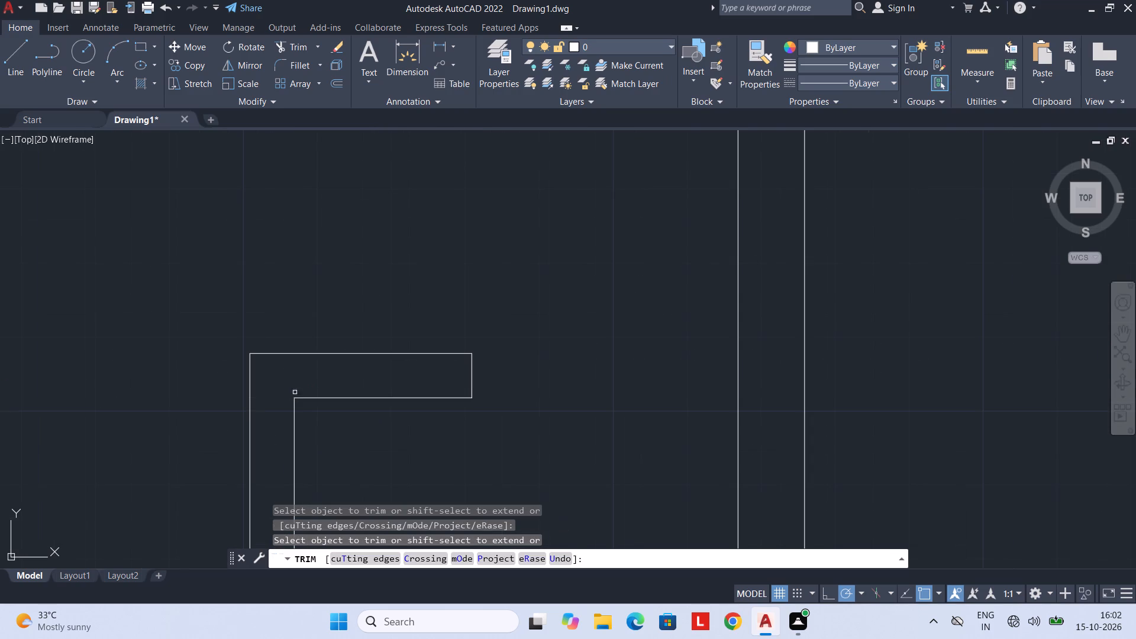
{"action": "scroll", "coordinate": [296, 391], "scroll_direction": "down", "scroll_amount": 4}
{"action": "middle_click_drag", "start_coordinate": [316, 432], "coordinate": [324, 353]}
{"action": "scroll", "coordinate": [311, 423], "scroll_direction": "up", "scroll_amount": 2}
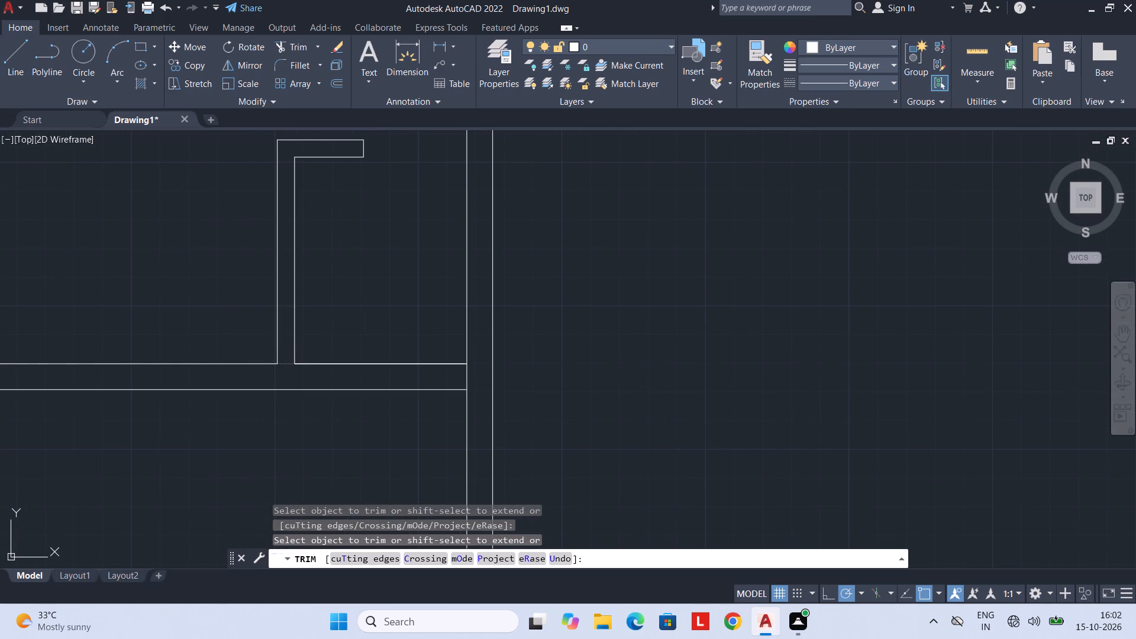
{"action": "left_click", "coordinate": [288, 365]}
{"action": "left_click", "coordinate": [328, 364]}
Trim the left outer wall's inner line between the two lines of the short front partition.
{"action": "scroll", "coordinate": [254, 365], "scroll_direction": "down", "scroll_amount": 3}
{"action": "middle_click_drag", "start_coordinate": [231, 370], "coordinate": [308, 370]}
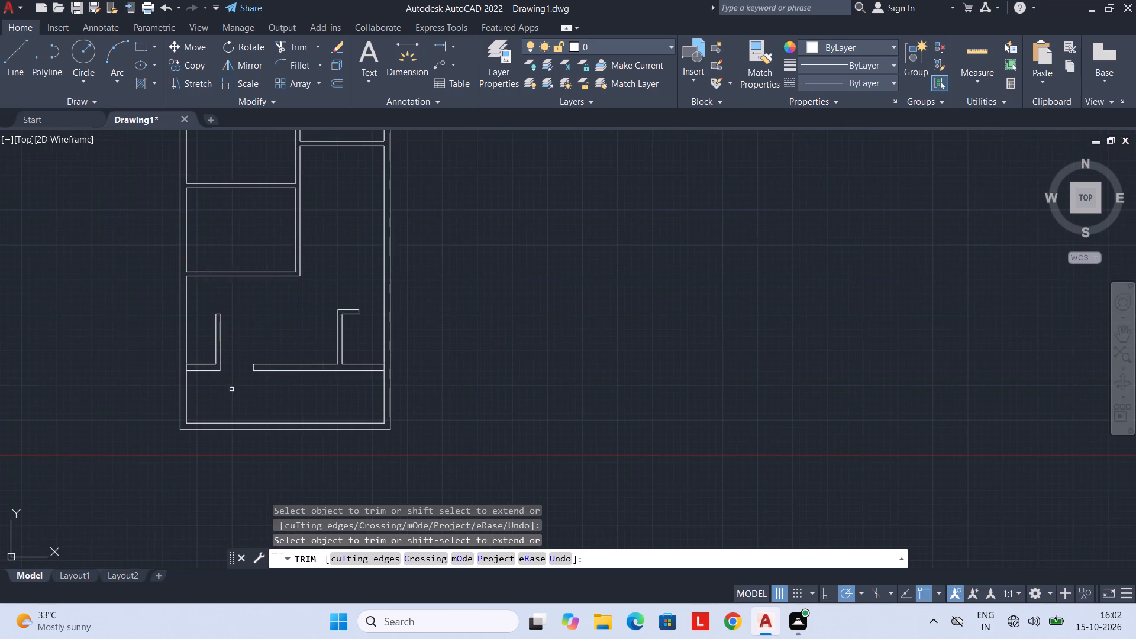
{"action": "scroll", "coordinate": [220, 367], "scroll_direction": "up", "scroll_amount": 2}
{"action": "left_click", "coordinate": [188, 364]}
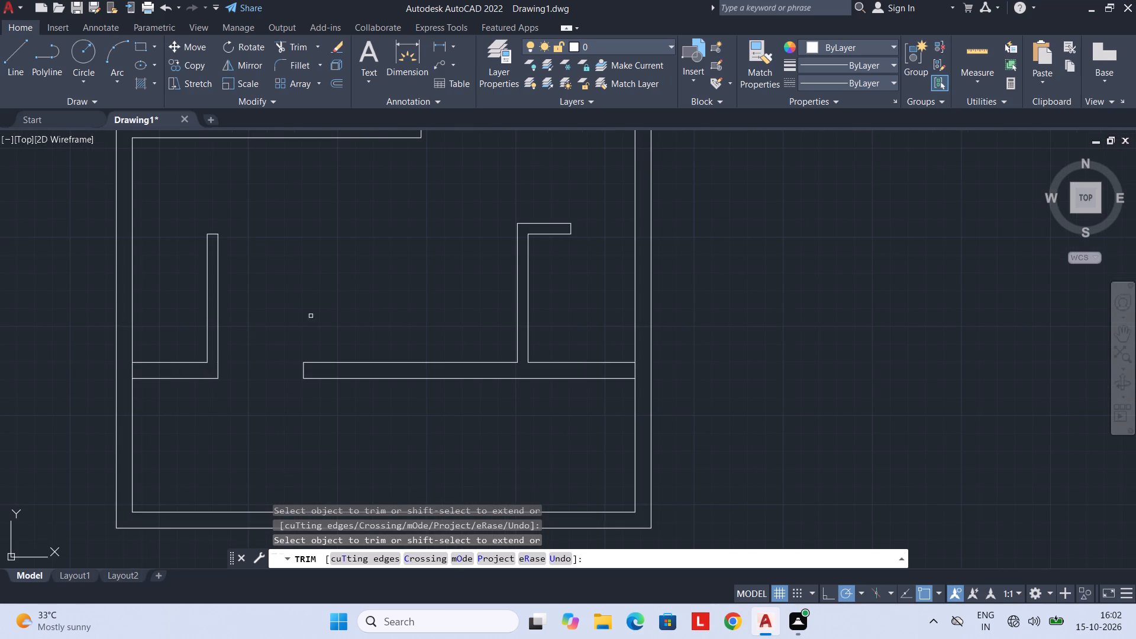
{"action": "scroll", "coordinate": [311, 316], "scroll_direction": "up", "scroll_amount": 1}
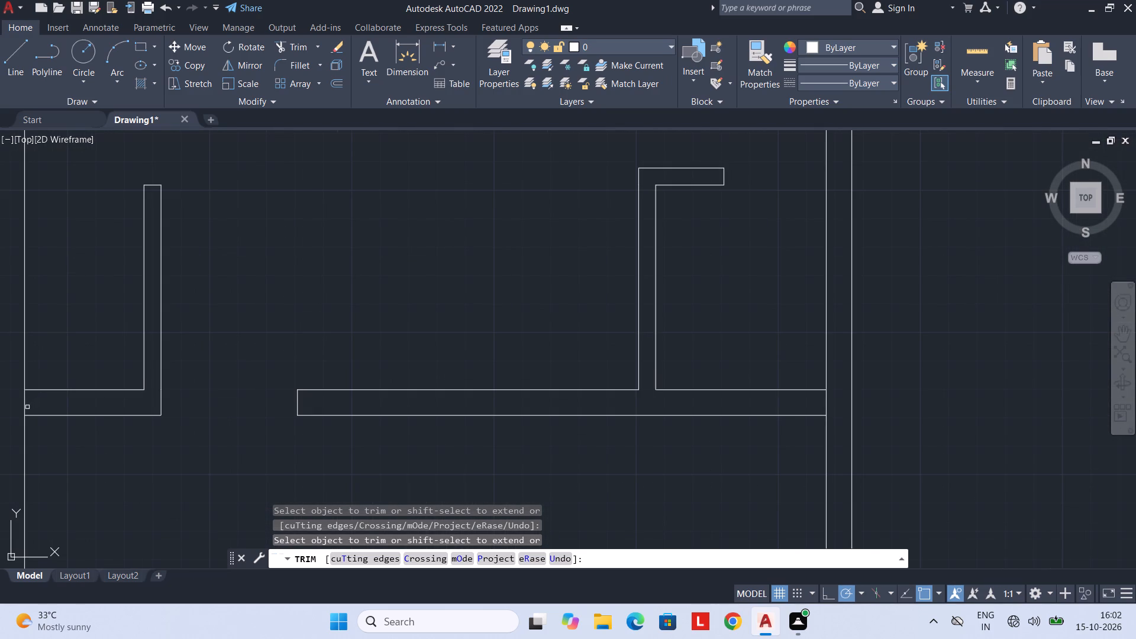
{"action": "left_click", "coordinate": [24, 407]}
{"action": "scroll", "coordinate": [165, 398], "scroll_direction": "up", "scroll_amount": 2}
{"action": "scroll", "coordinate": [164, 384], "scroll_direction": "down", "scroll_amount": 2}
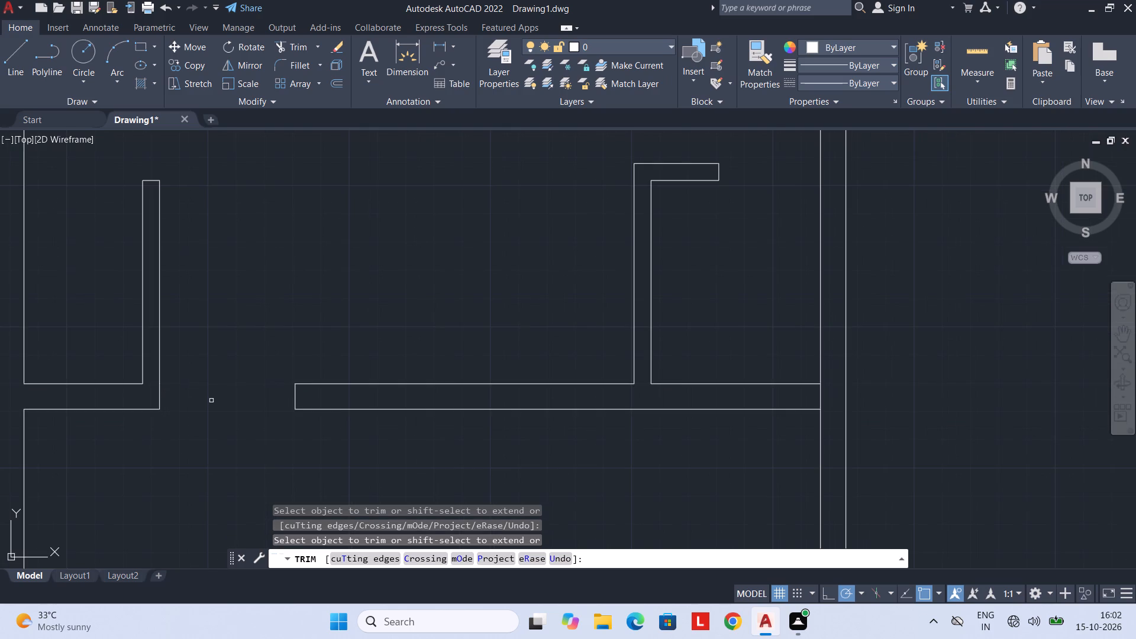
{"action": "key", "text": "Escape"}
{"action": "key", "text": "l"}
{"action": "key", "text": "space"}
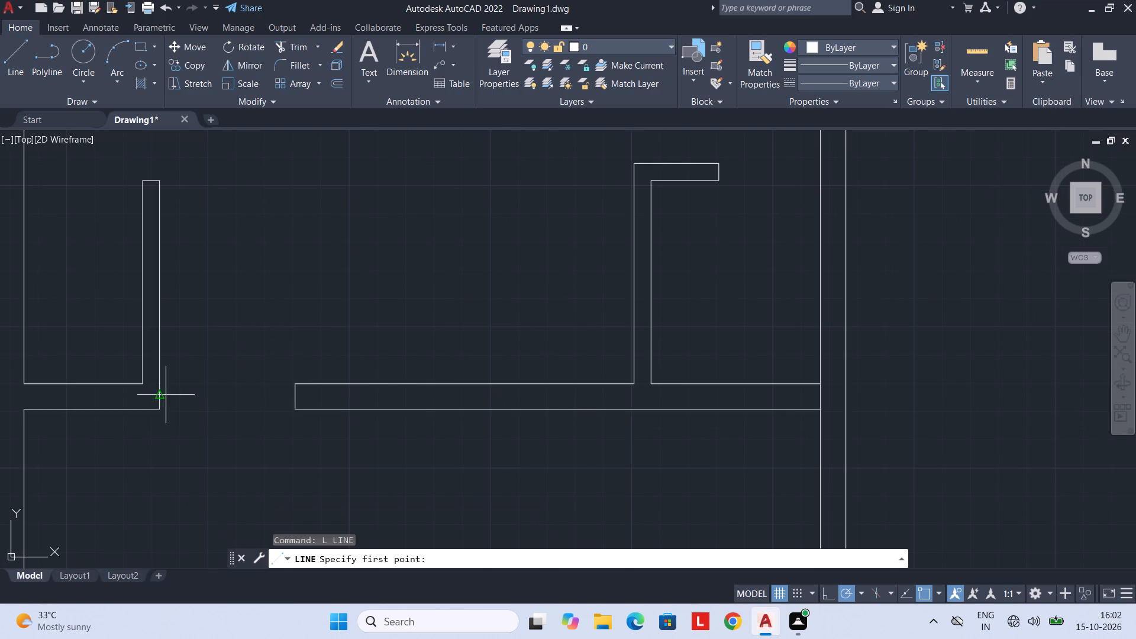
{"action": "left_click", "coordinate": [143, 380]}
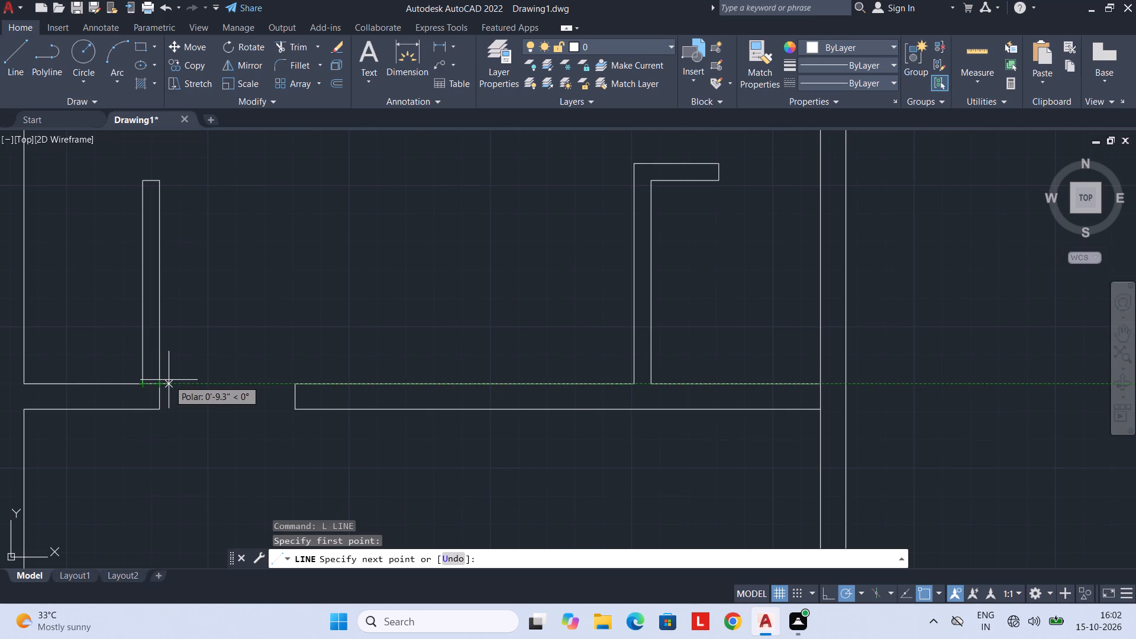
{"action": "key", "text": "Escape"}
Extend the short left front partition's upper line to the right-hand line of its wall stub.
{"action": "type", "text": "EX"}
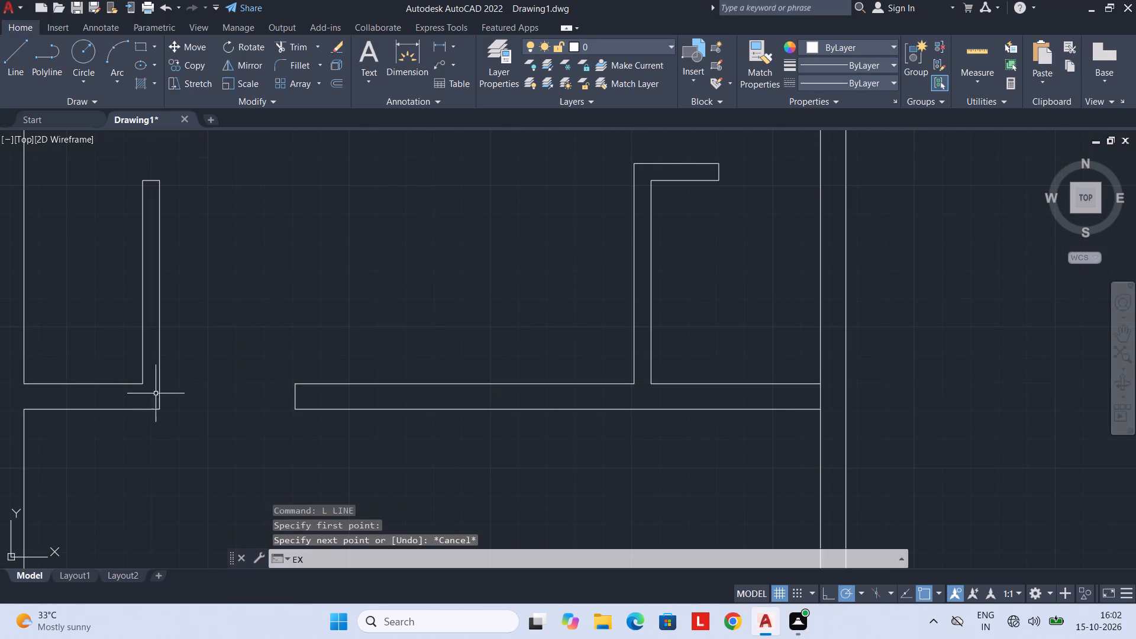
{"action": "key", "text": "space"}
{"action": "left_click", "coordinate": [133, 383]}
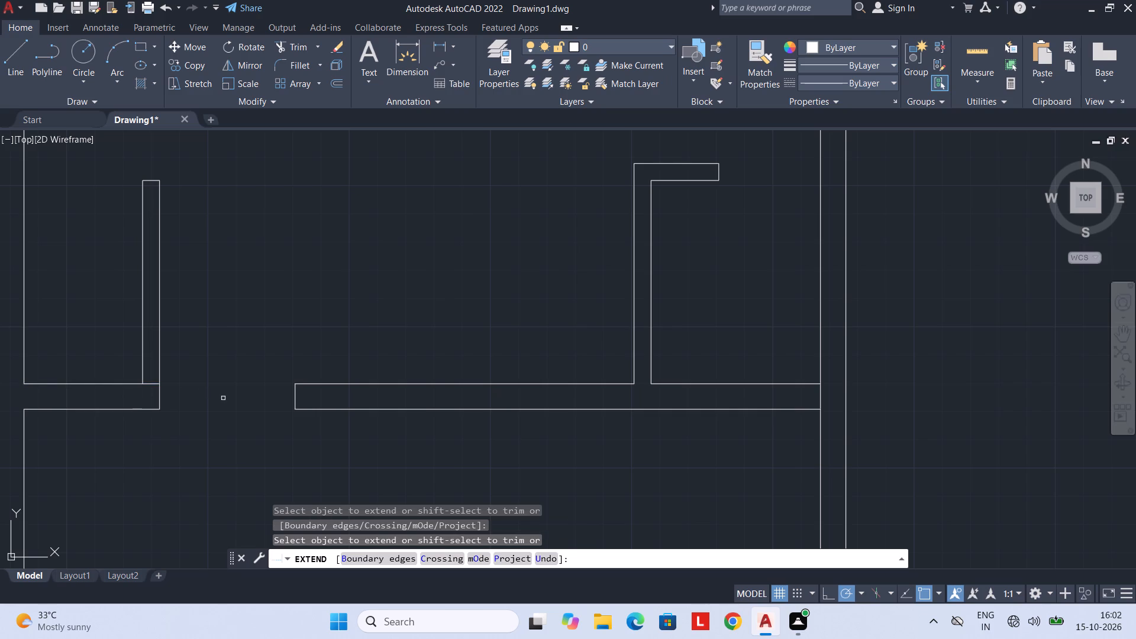
{"action": "key", "text": "Escape"}
Draw a 3" wide jamb across the partition thickness at the opening end of the short left front partition.
{"action": "key", "text": "l"}
{"action": "key", "text": "space"}
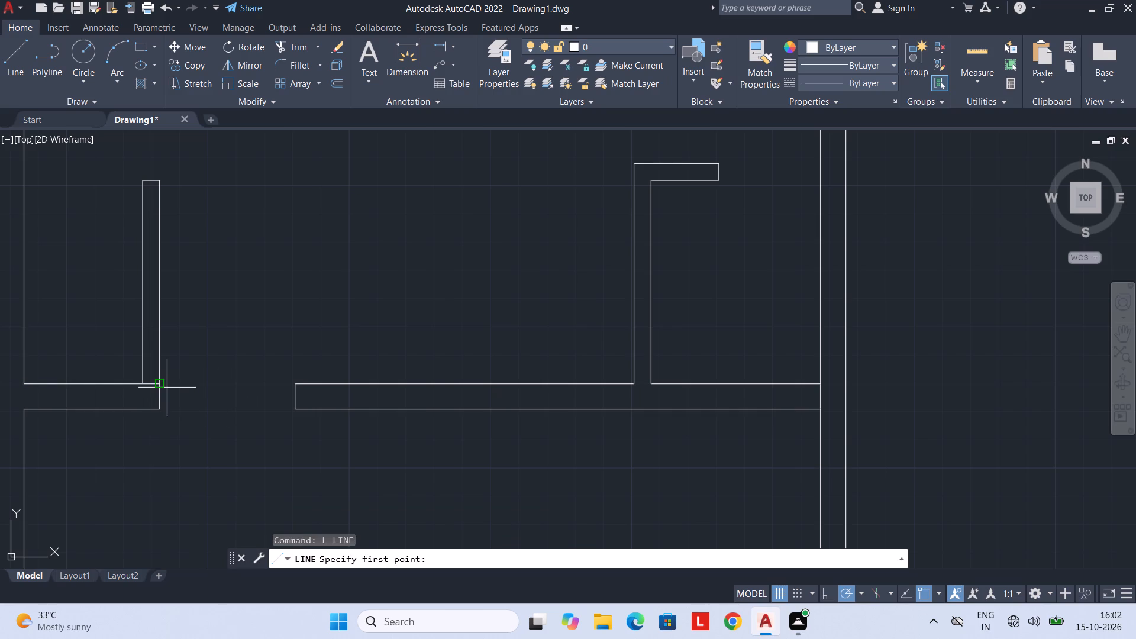
{"action": "left_click", "coordinate": [161, 386]}
{"action": "type", "text": "3\""}
{"action": "key", "text": "Return"}
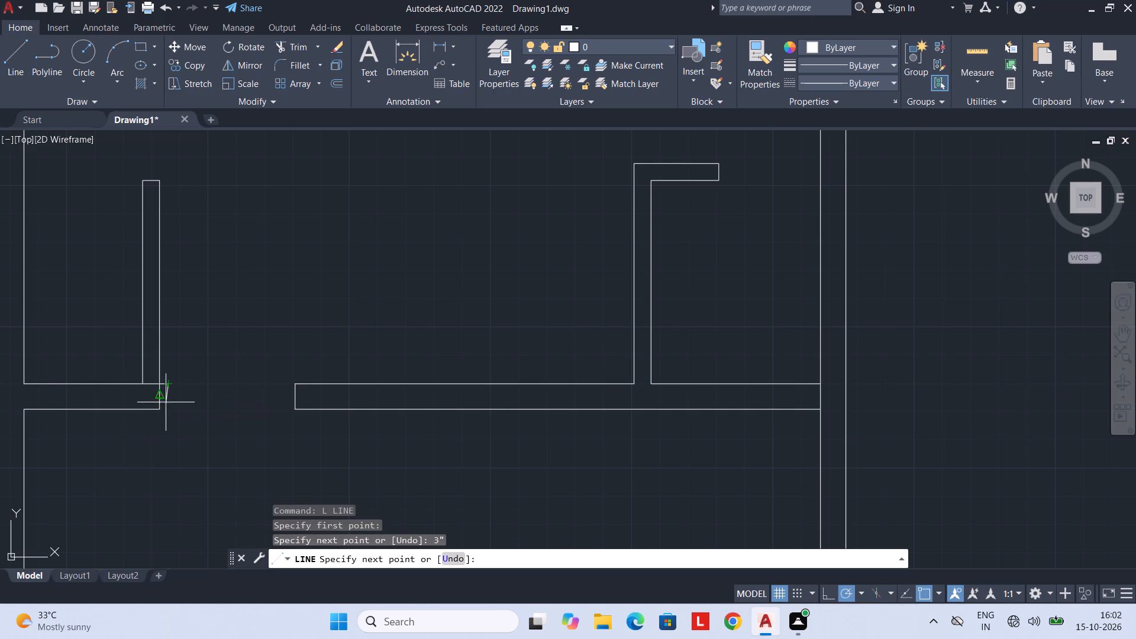
{"action": "scroll", "coordinate": [167, 407], "scroll_direction": "up", "scroll_amount": 2}
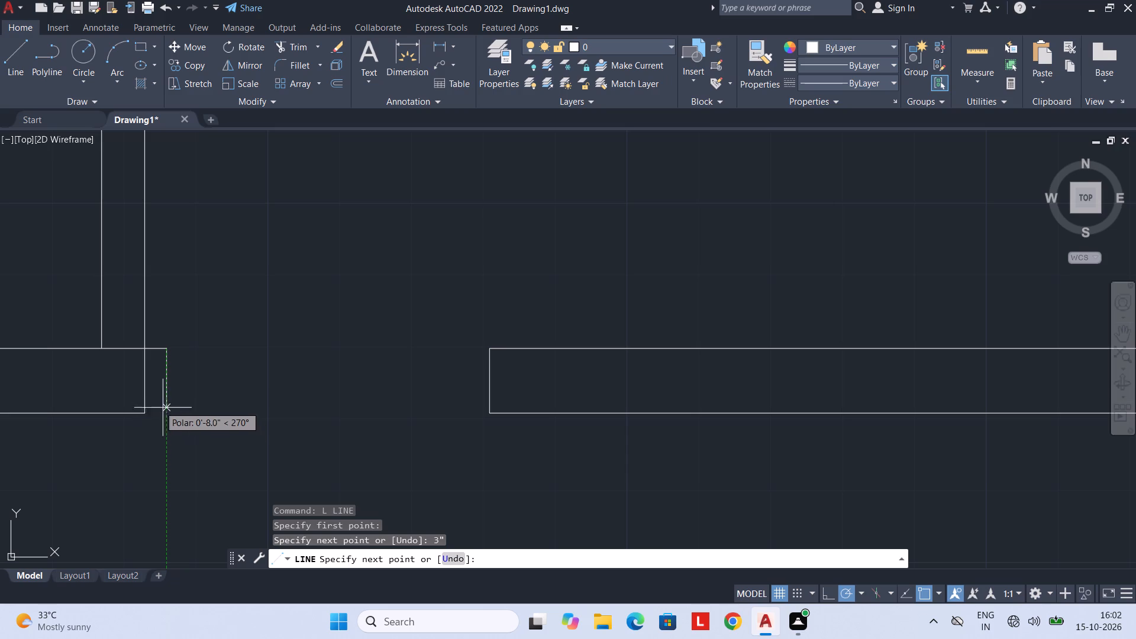
{"action": "left_click", "coordinate": [167, 414]}
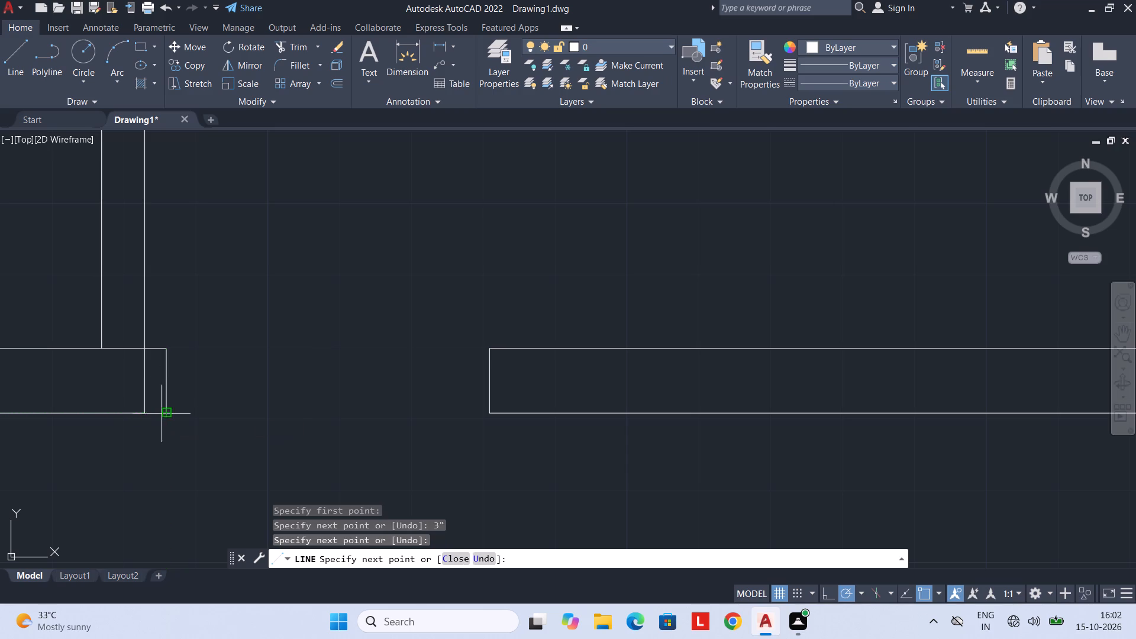
{"action": "left_click", "coordinate": [141, 414]}
{"action": "key", "text": "Escape"}
{"action": "scroll", "coordinate": [379, 346], "scroll_direction": "down", "scroll_amount": 3}
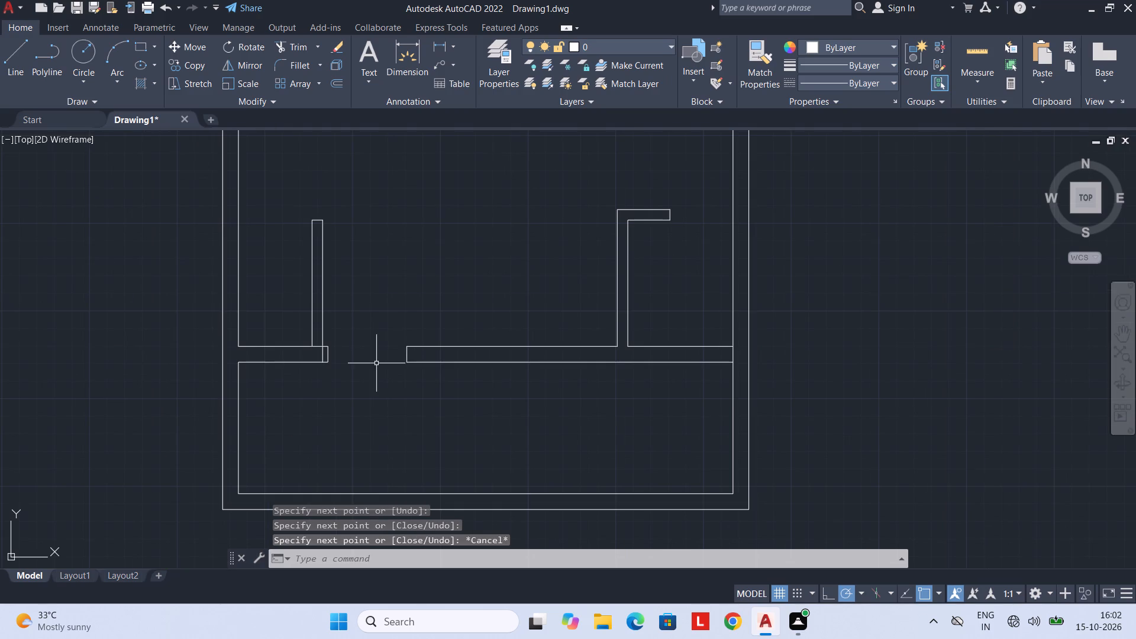
Offset the end line of the right front partition at the opening 3" into the wall.
{"action": "type", "text": "OF 3\""}
{"action": "key", "text": "Return"}
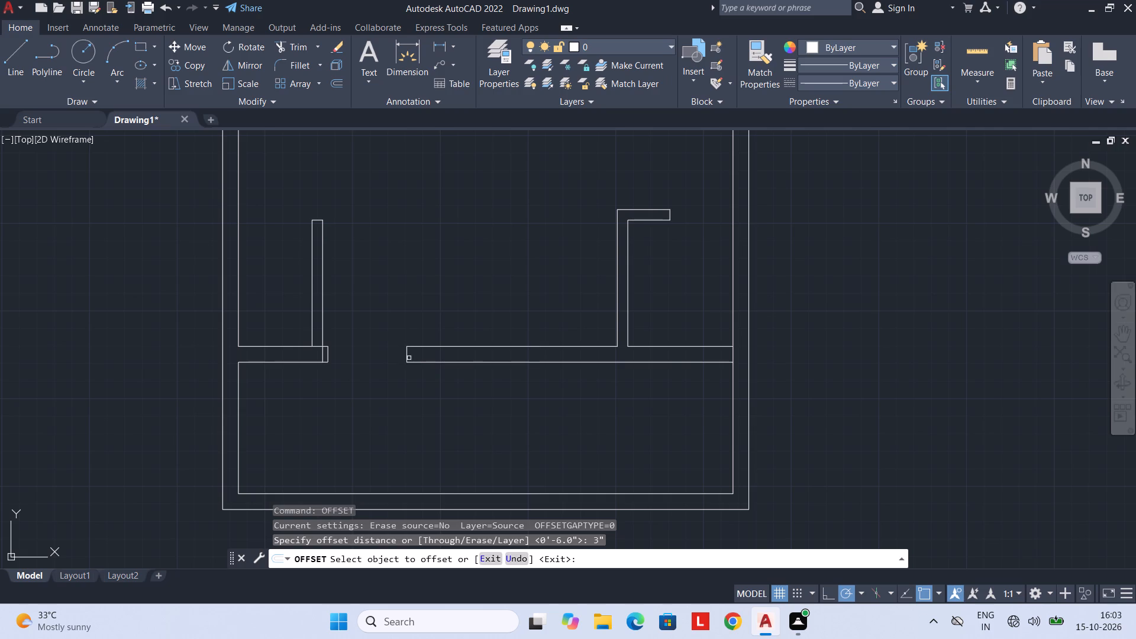
{"action": "left_click", "coordinate": [406, 358]}
{"action": "left_click_drag", "start_coordinate": [437, 359], "coordinate": [467, 364]}
{"action": "key", "text": "Escape"}
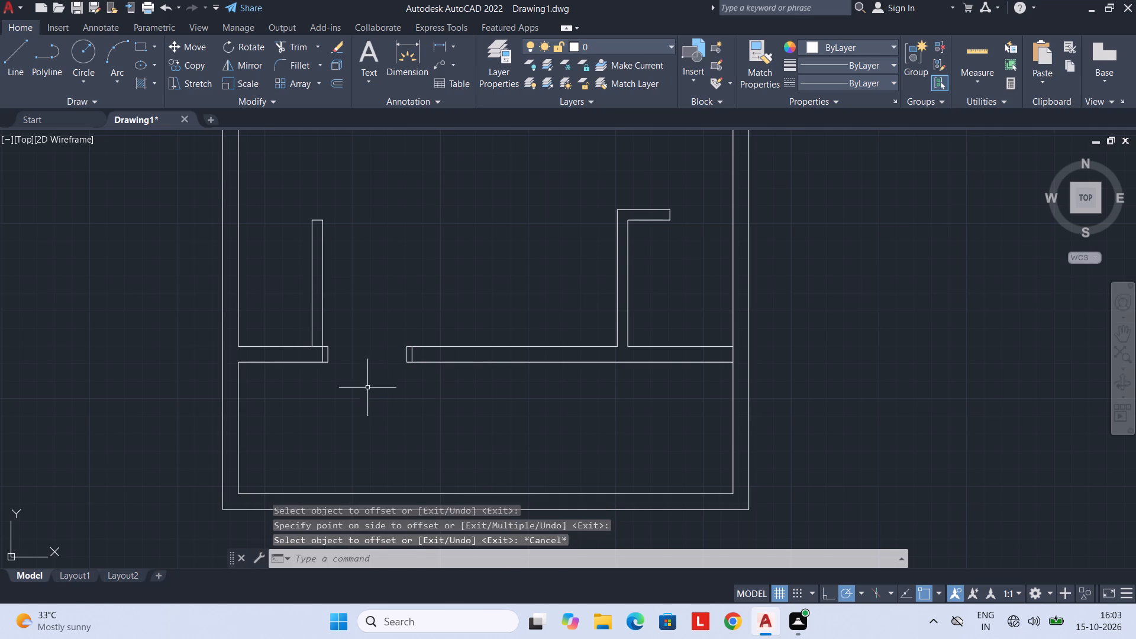
Trim the short left front partition's upper line between the two lines of its wall stub.
{"action": "scroll", "coordinate": [364, 380], "scroll_direction": "down", "scroll_amount": 1}
{"action": "middle_click_drag", "start_coordinate": [364, 384], "coordinate": [356, 411]}
{"action": "middle_click_drag", "start_coordinate": [412, 395], "coordinate": [343, 421]}
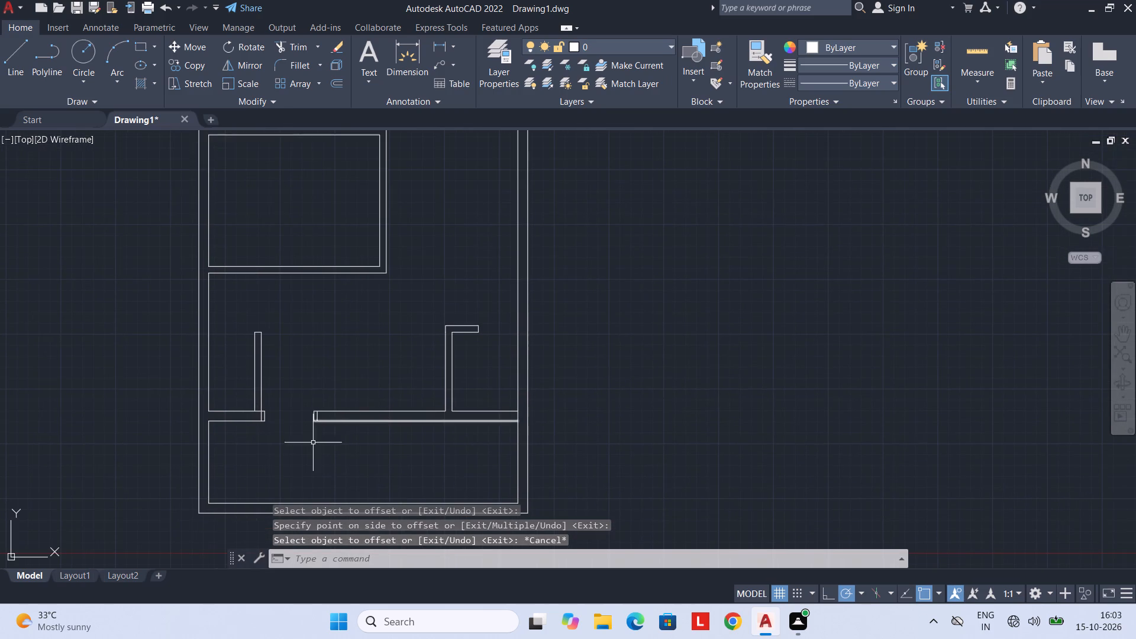
{"action": "scroll", "coordinate": [249, 438], "scroll_direction": "up", "scroll_amount": 3}
{"action": "type", "text": "TR"}
{"action": "key", "text": "space"}
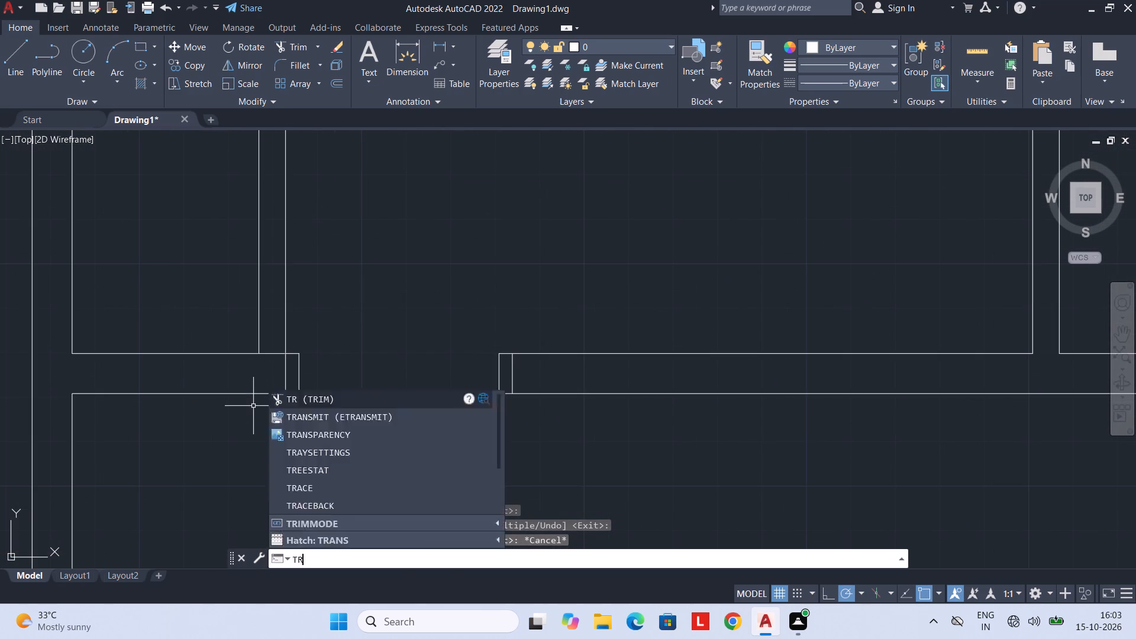
{"action": "left_click", "coordinate": [274, 351]}
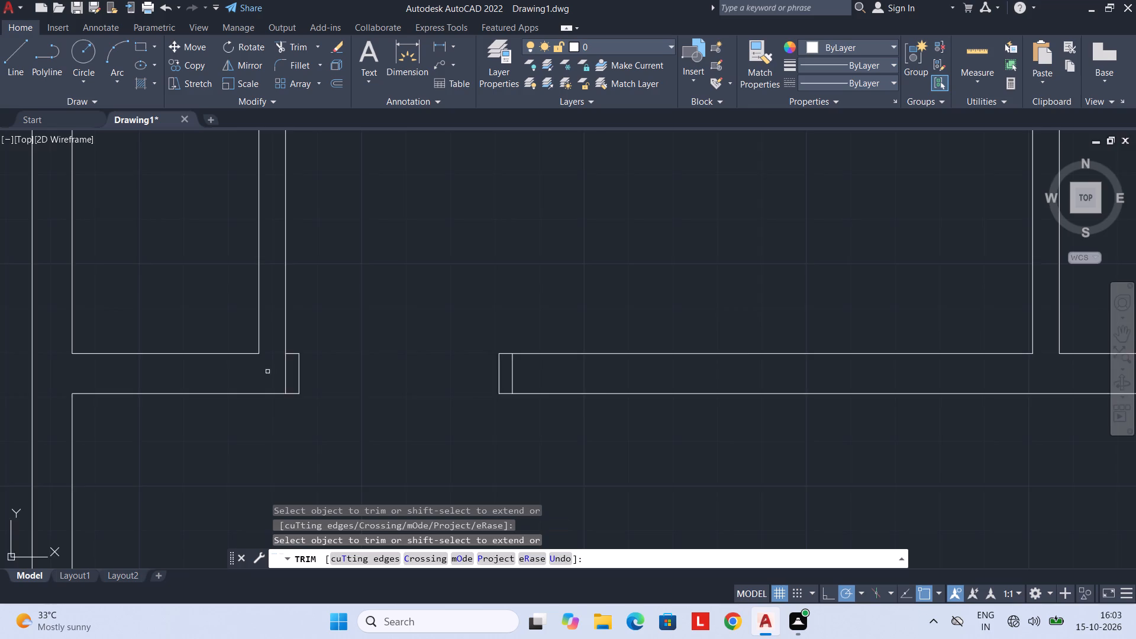
{"action": "scroll", "coordinate": [267, 372], "scroll_direction": "down", "scroll_amount": 3}
{"action": "key", "text": "Escape"}
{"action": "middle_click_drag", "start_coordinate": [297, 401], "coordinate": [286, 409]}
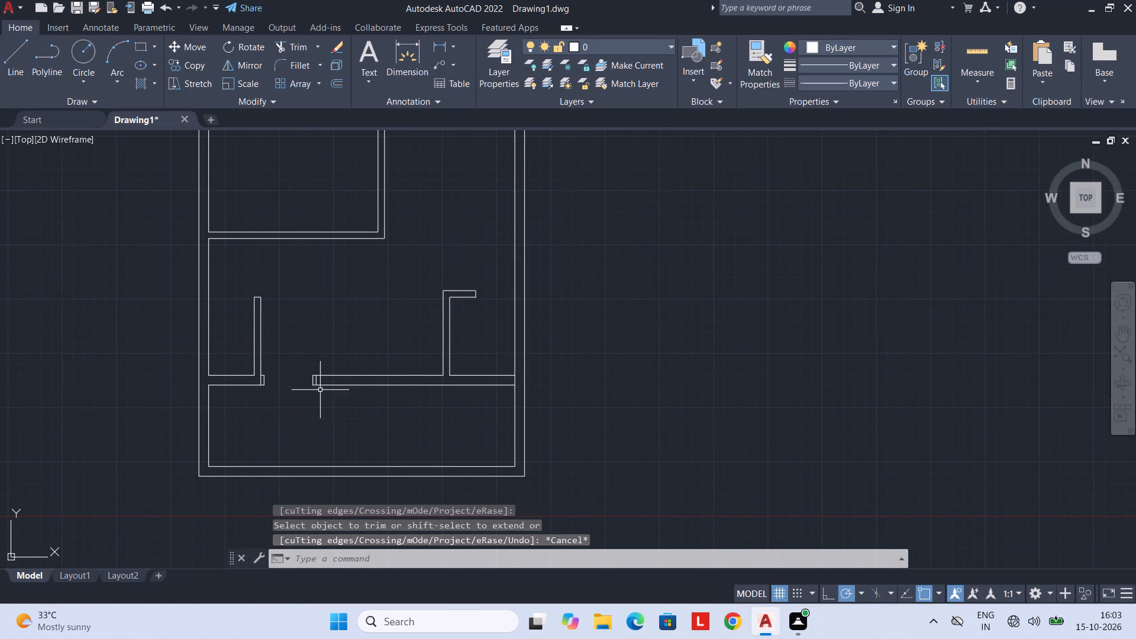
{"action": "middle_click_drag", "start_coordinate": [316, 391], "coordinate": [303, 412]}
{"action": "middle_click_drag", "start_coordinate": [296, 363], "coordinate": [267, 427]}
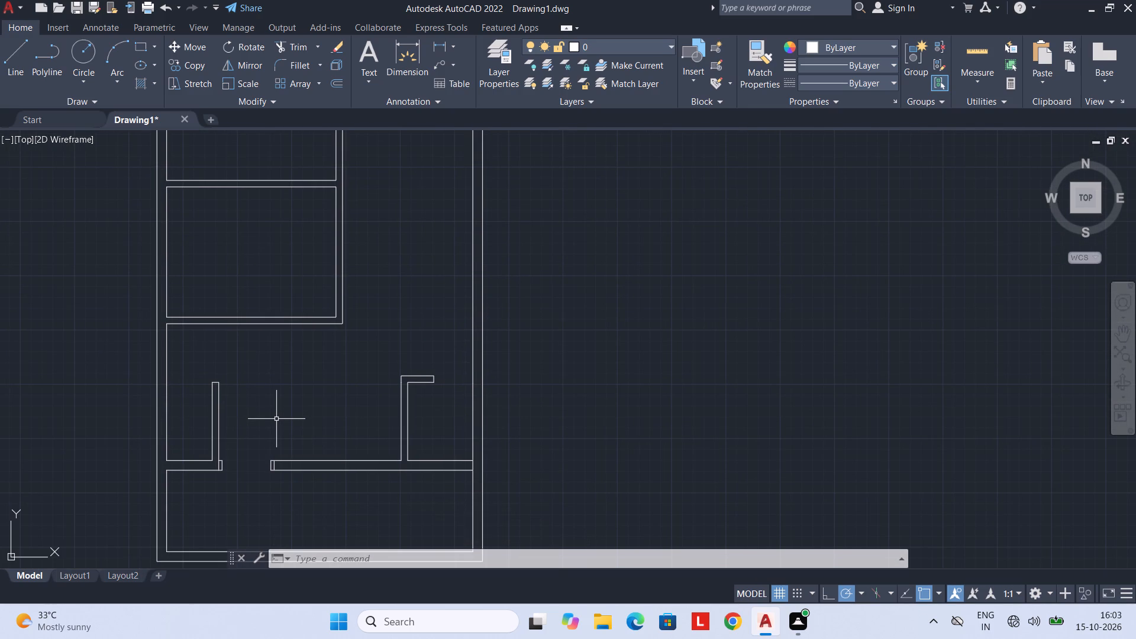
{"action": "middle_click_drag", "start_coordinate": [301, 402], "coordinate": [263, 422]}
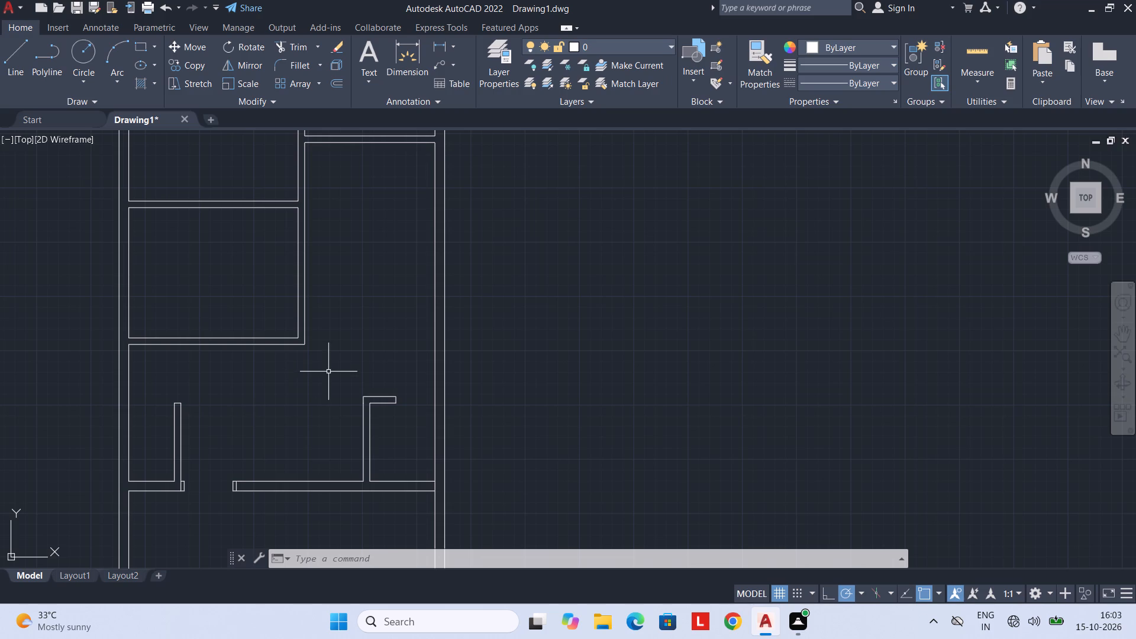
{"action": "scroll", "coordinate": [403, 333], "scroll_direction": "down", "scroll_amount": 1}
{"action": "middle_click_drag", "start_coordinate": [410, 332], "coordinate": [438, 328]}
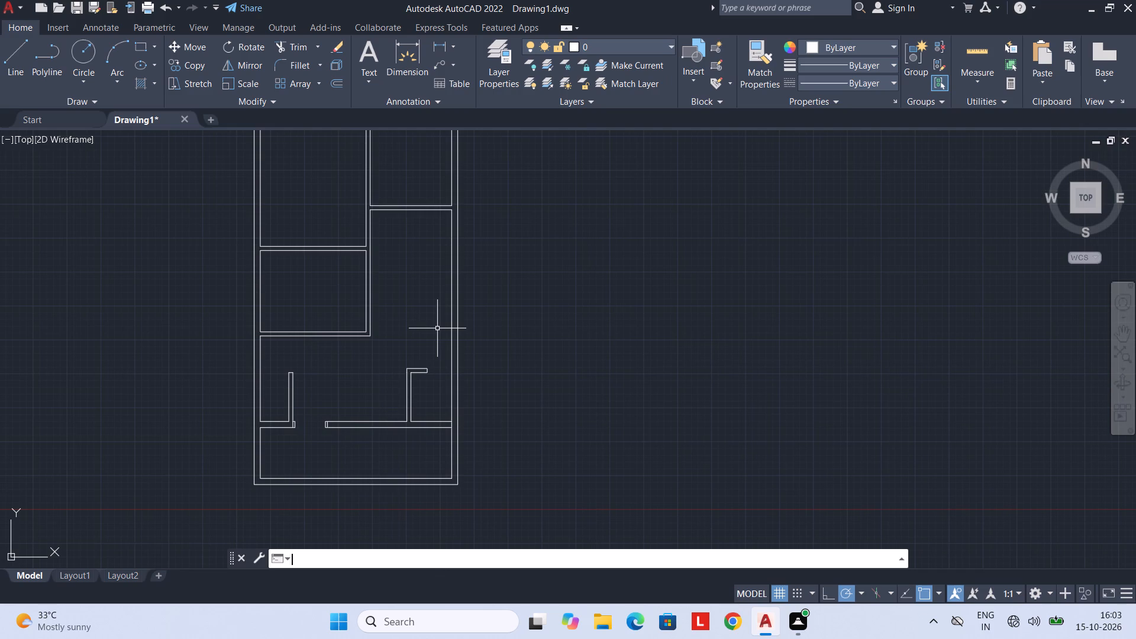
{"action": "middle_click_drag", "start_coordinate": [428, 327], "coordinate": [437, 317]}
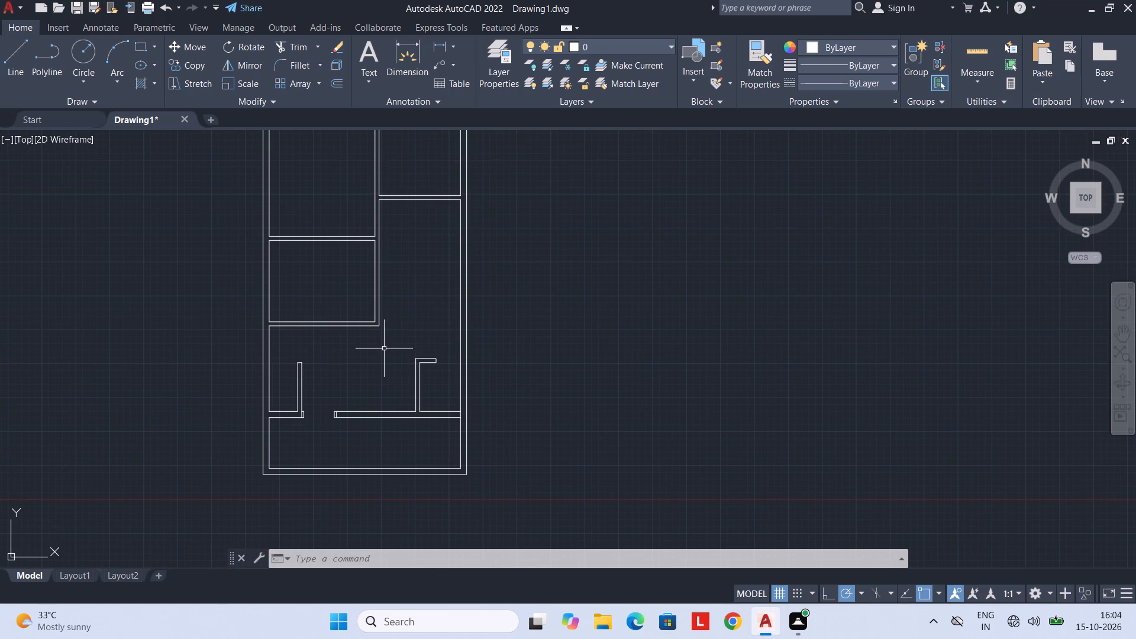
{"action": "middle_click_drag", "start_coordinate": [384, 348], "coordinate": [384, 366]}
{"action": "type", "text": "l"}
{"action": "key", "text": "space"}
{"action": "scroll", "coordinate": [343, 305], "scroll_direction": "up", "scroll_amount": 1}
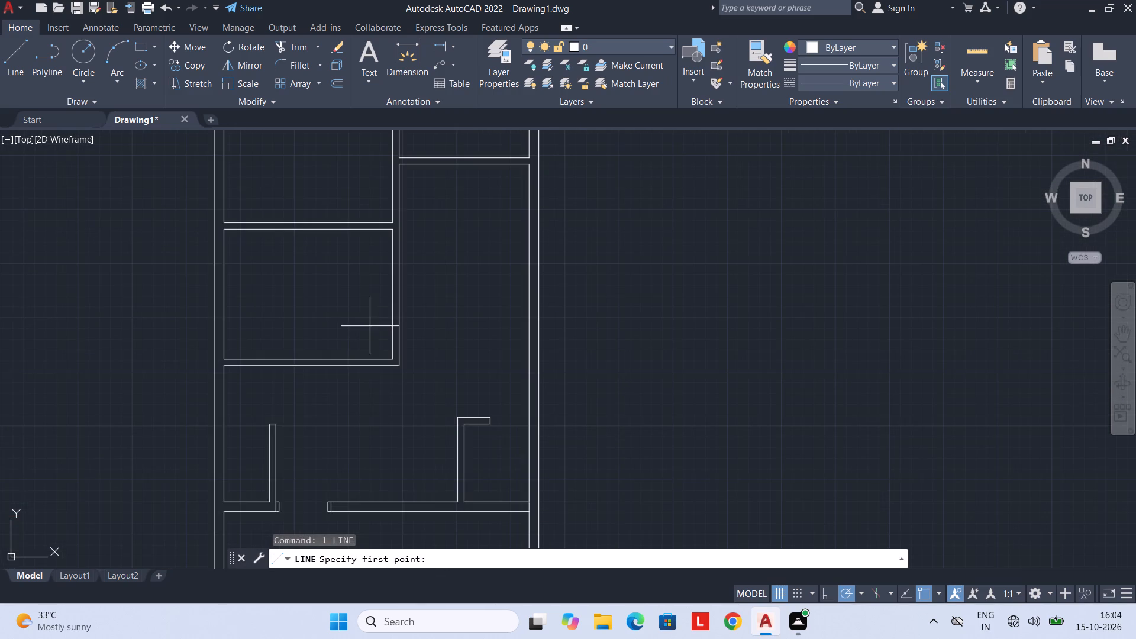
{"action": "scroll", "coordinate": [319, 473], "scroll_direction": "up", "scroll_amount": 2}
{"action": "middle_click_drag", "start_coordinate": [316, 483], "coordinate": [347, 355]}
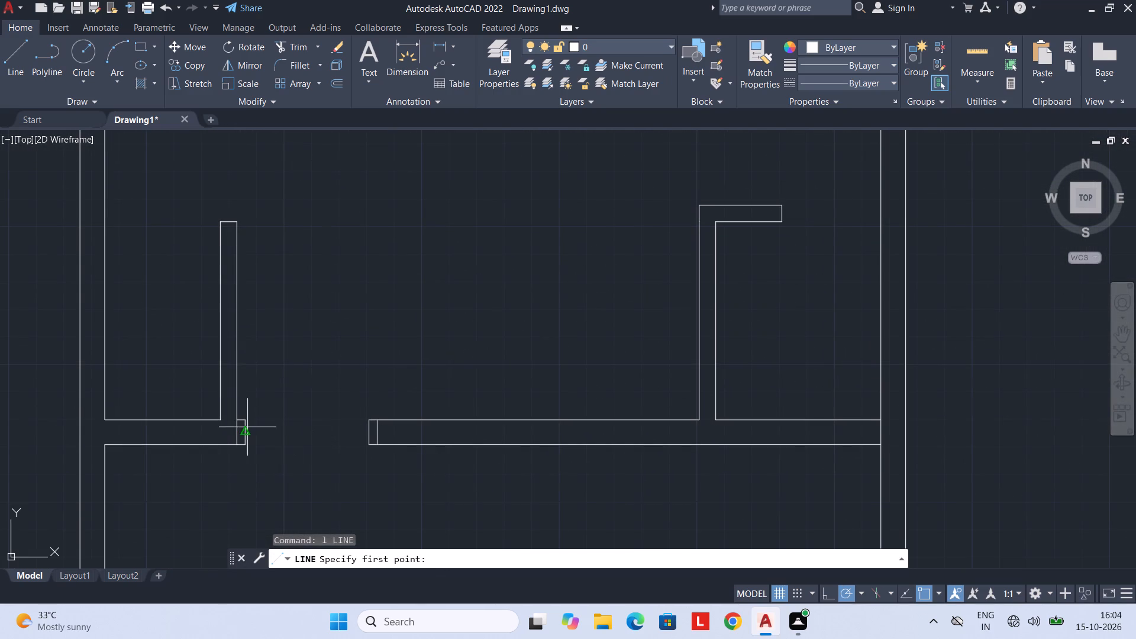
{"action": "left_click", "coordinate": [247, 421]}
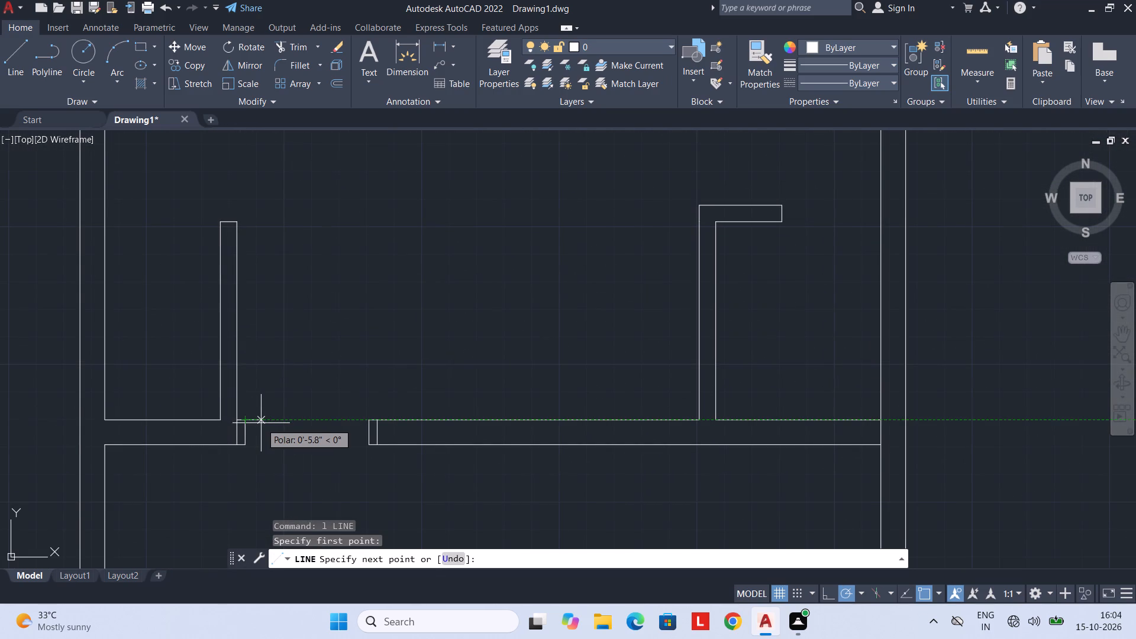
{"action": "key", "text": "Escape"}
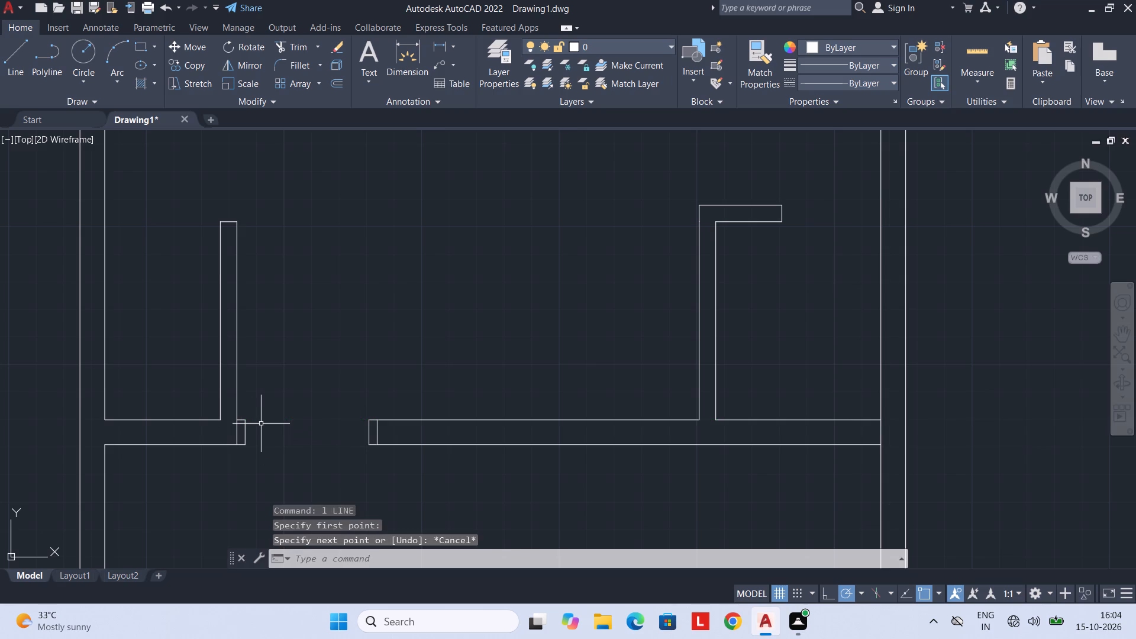
Offset the rear wall's inner line in the top-left room 4' into the room.
{"action": "middle_click_drag", "start_coordinate": [345, 360], "coordinate": [291, 437]}
{"action": "scroll", "coordinate": [339, 337], "scroll_direction": "down", "scroll_amount": 3}
{"action": "middle_click_drag", "start_coordinate": [351, 318], "coordinate": [330, 389]}
{"action": "scroll", "coordinate": [344, 370], "scroll_direction": "up", "scroll_amount": 3}
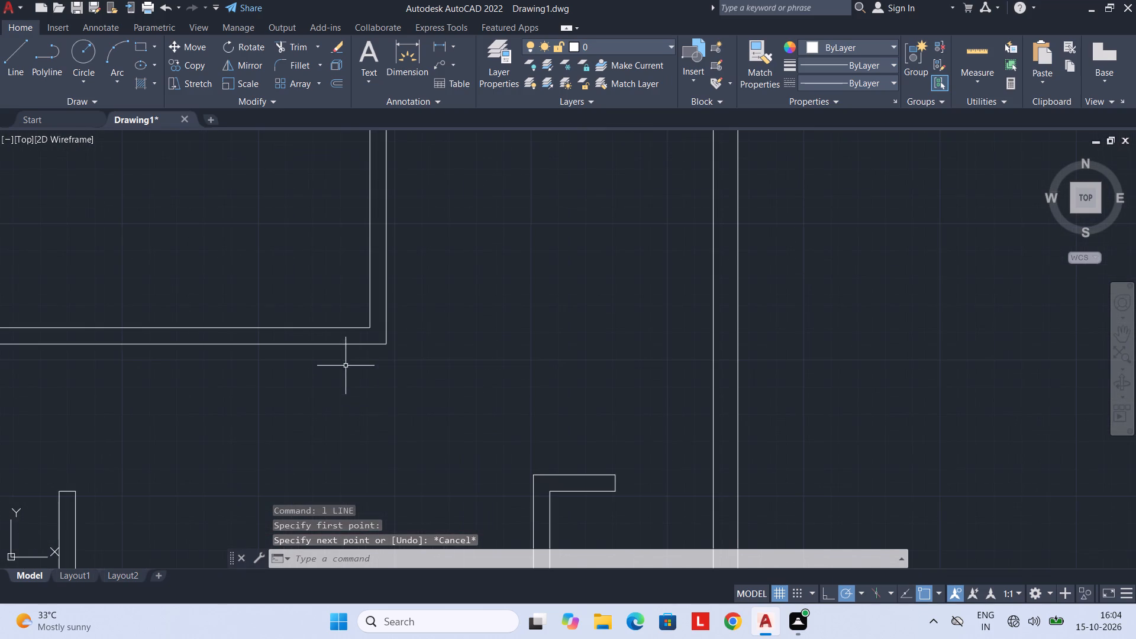
{"action": "middle_click_drag", "start_coordinate": [363, 350], "coordinate": [347, 427]}
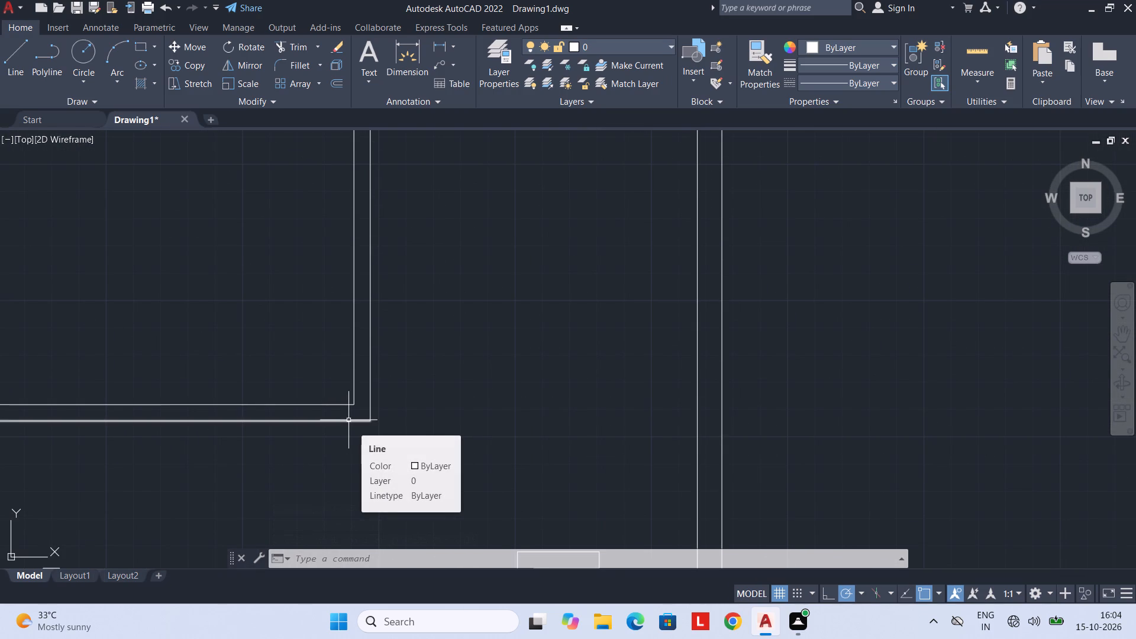
{"action": "middle_click_drag", "start_coordinate": [344, 318], "coordinate": [326, 376]}
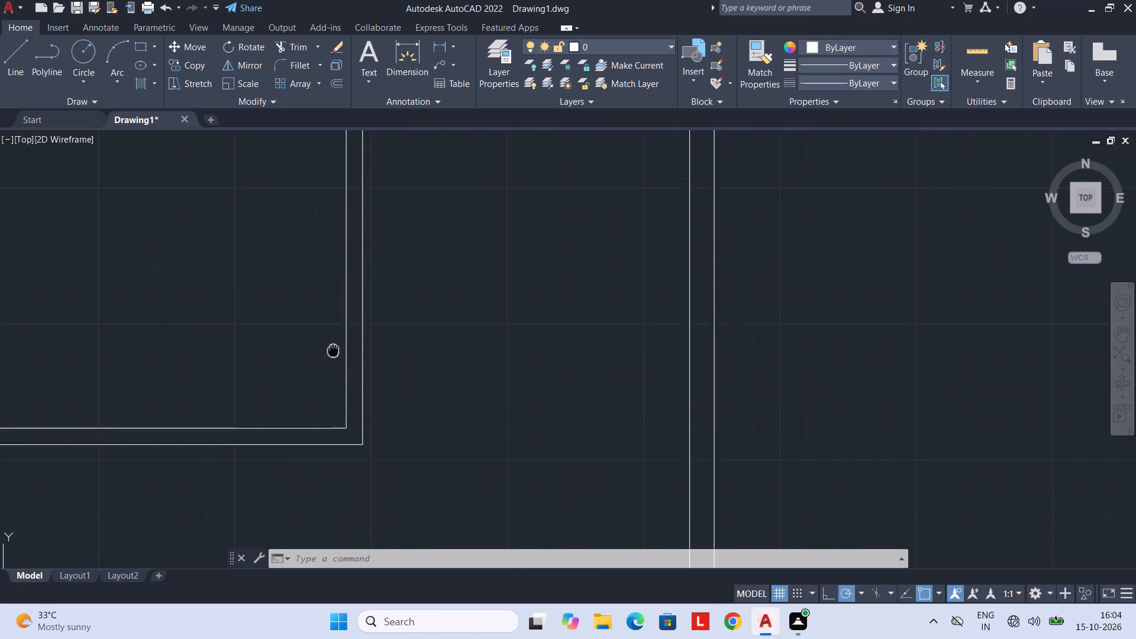
{"action": "middle_click_drag", "start_coordinate": [326, 376], "coordinate": [326, 377]}
{"action": "scroll", "coordinate": [326, 367], "scroll_direction": "down", "scroll_amount": 3}
{"action": "middle_click_drag", "start_coordinate": [290, 339], "coordinate": [291, 389]}
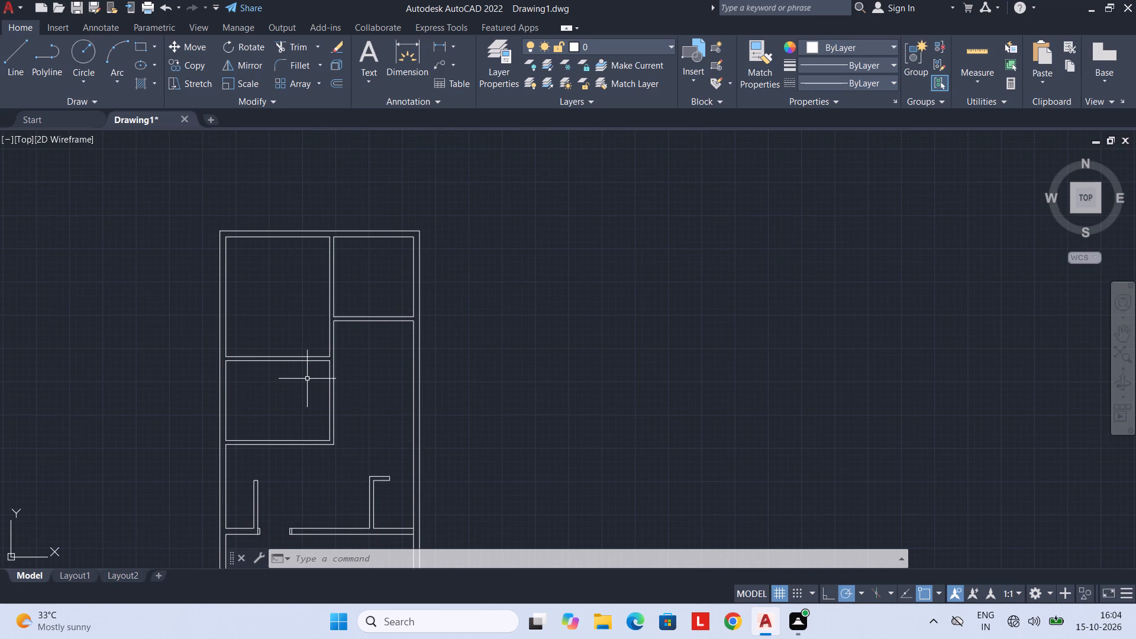
{"action": "middle_click_drag", "start_coordinate": [300, 393], "coordinate": [351, 452]}
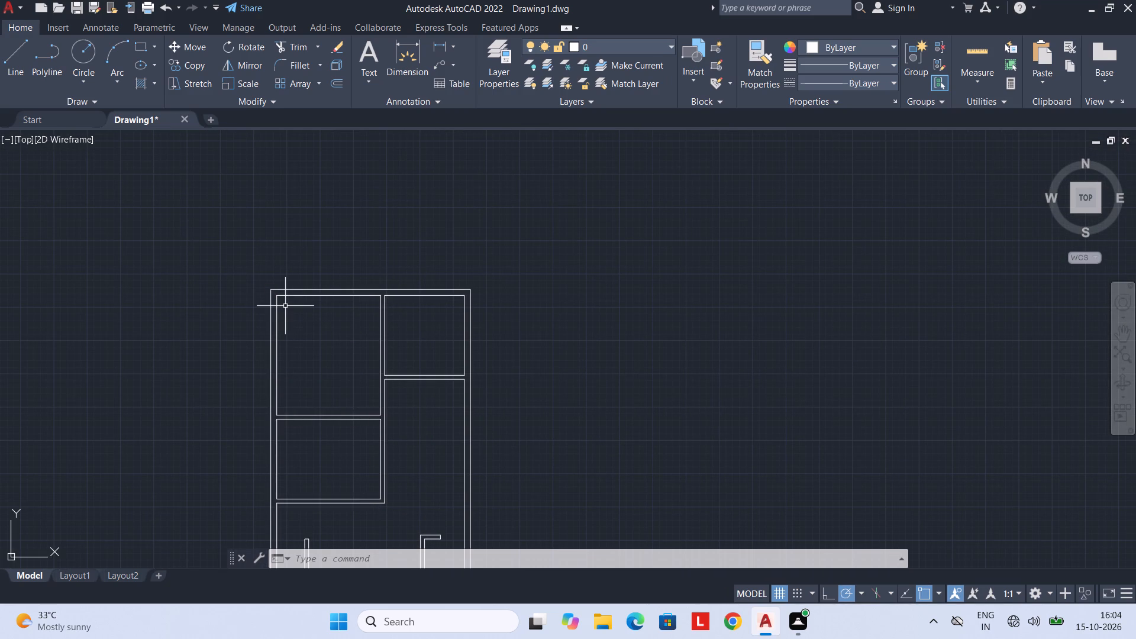
{"action": "type", "text": "of"}
{"action": "key", "text": "space"}
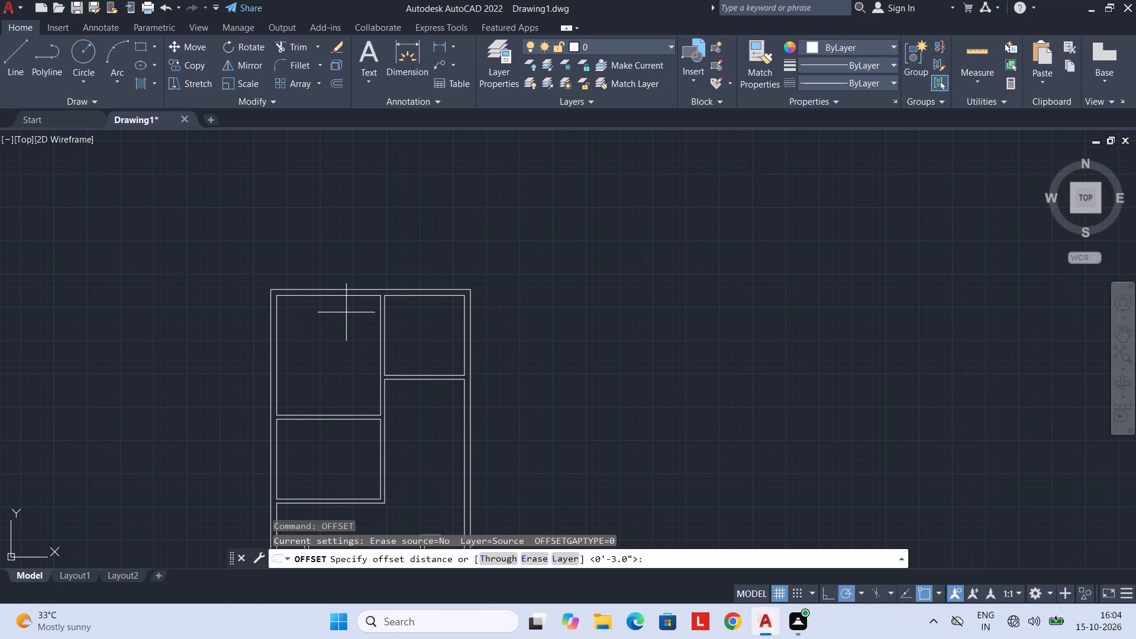
{"action": "type", "text": "4'"}
{"action": "key", "text": "Return"}
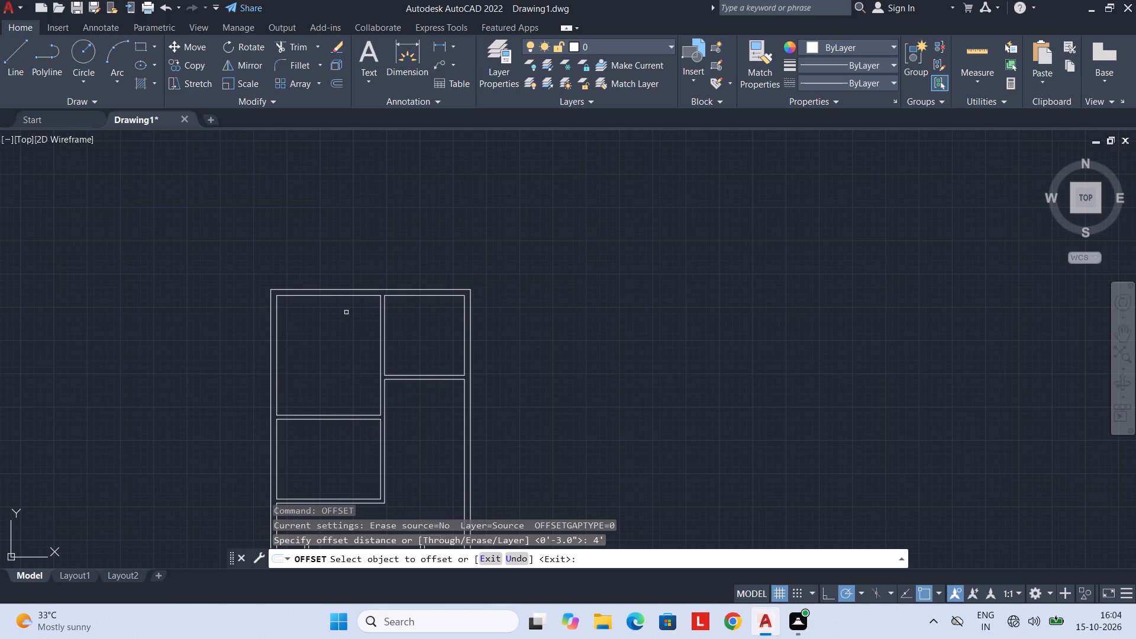
{"action": "left_click", "coordinate": [302, 295]}
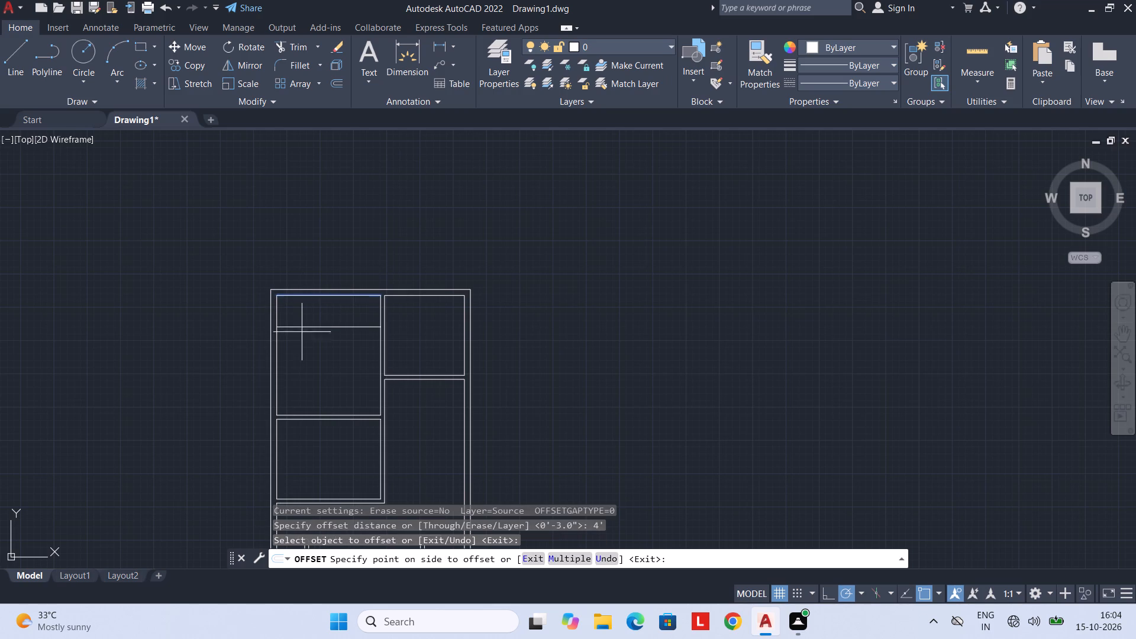
{"action": "left_click_drag", "start_coordinate": [302, 346], "coordinate": [304, 355]}
{"action": "key", "text": "Escape"}
Offset the new horizontal line in the top-left room 6" downward to give the partition its thickness.
{"action": "key", "text": "space"}
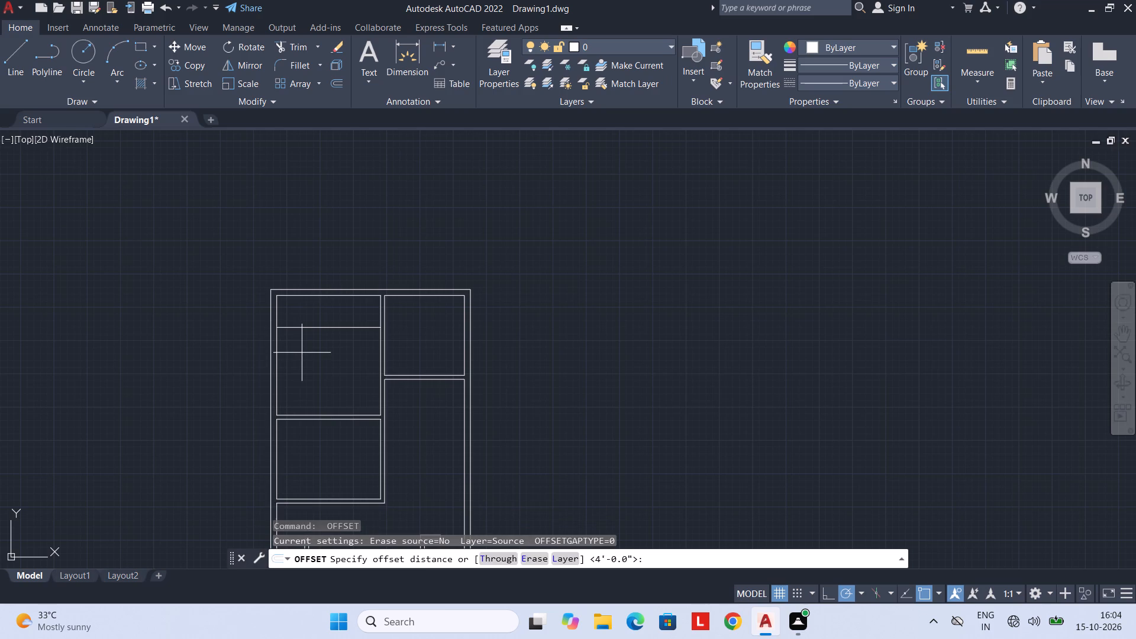
{"action": "type", "text": "6\""}
{"action": "key", "text": "Return"}
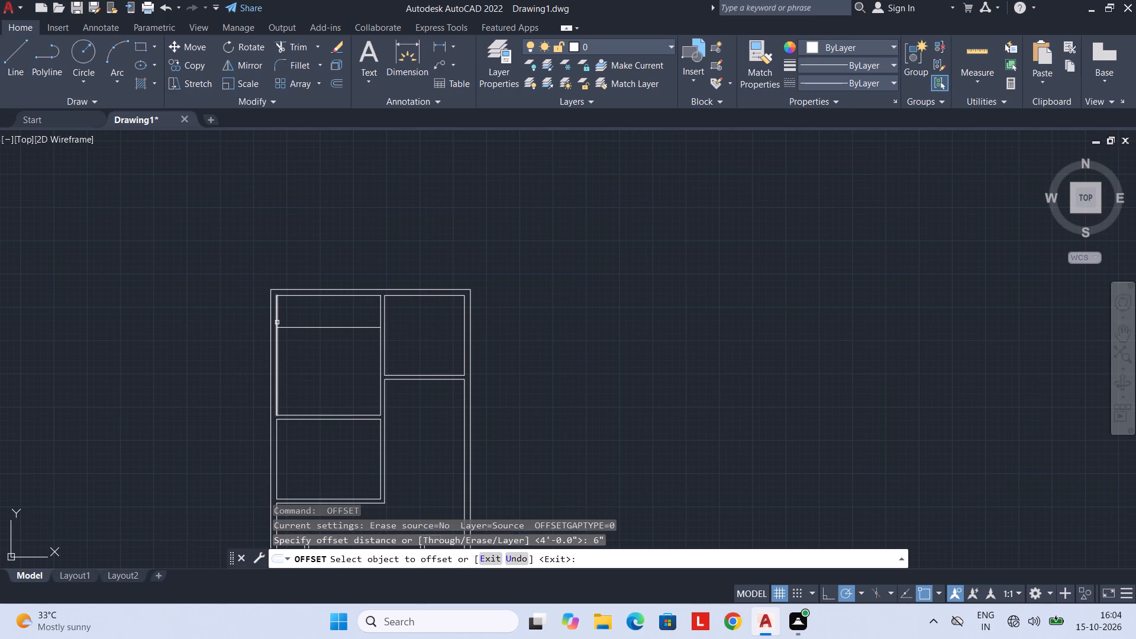
{"action": "left_click", "coordinate": [290, 329]}
{"action": "left_click", "coordinate": [289, 356]}
{"action": "key", "text": "Escape"}
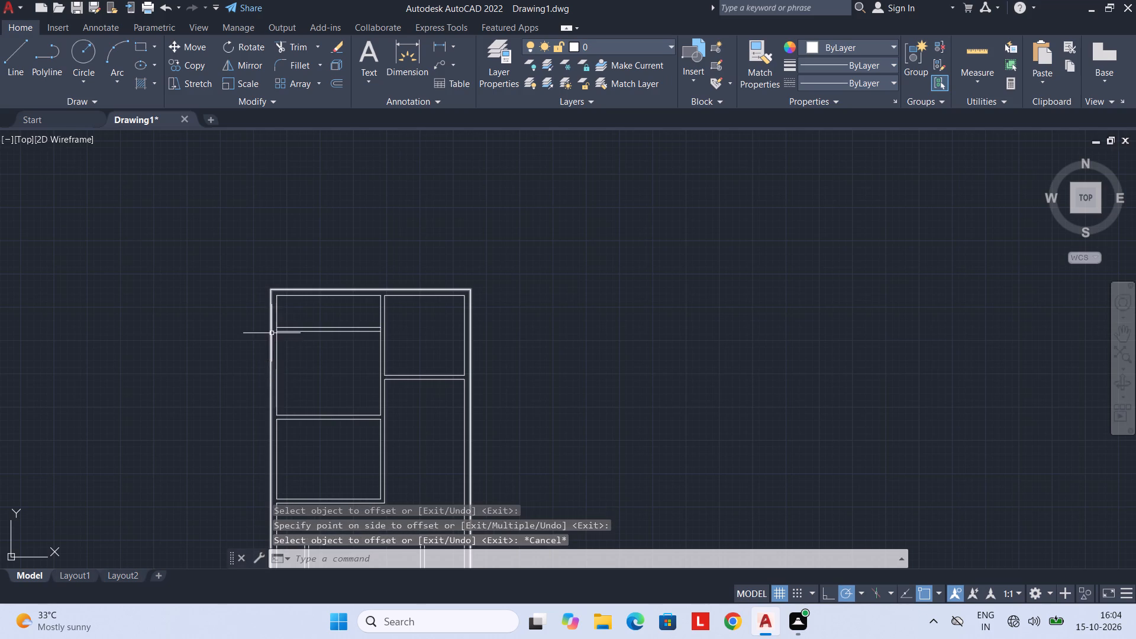
Offset the left outer wall's inner line in the top-left room 6' to the right.
{"action": "key", "text": "space"}
{"action": "key", "text": "4"}
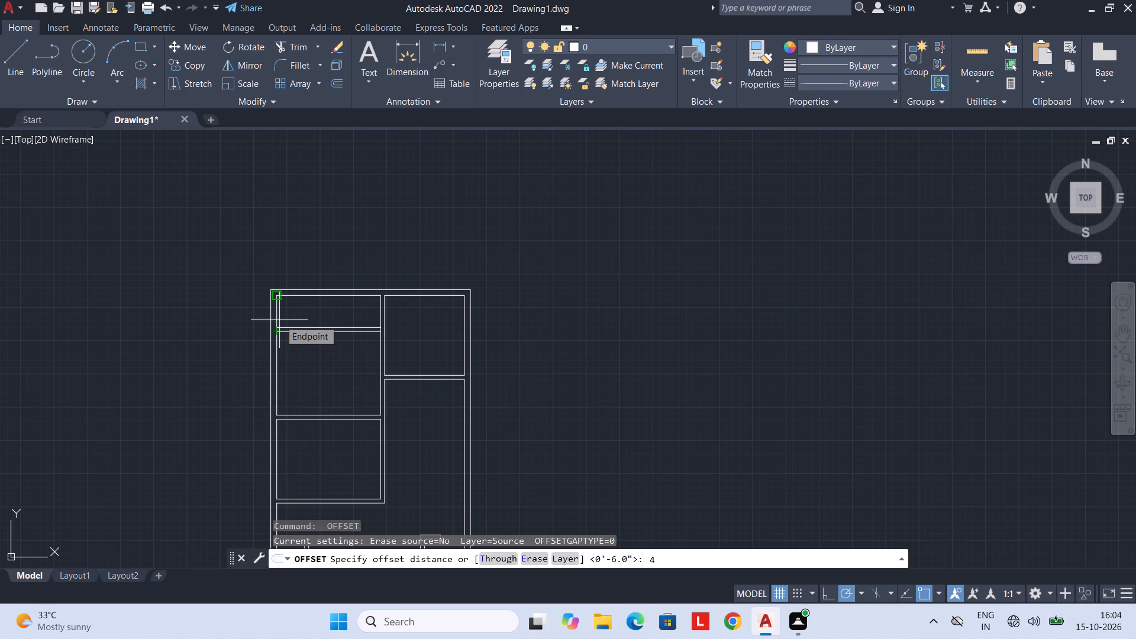
{"action": "key", "text": "BackSpace"}
{"action": "type", "text": "6'"}
{"action": "key", "text": "Return"}
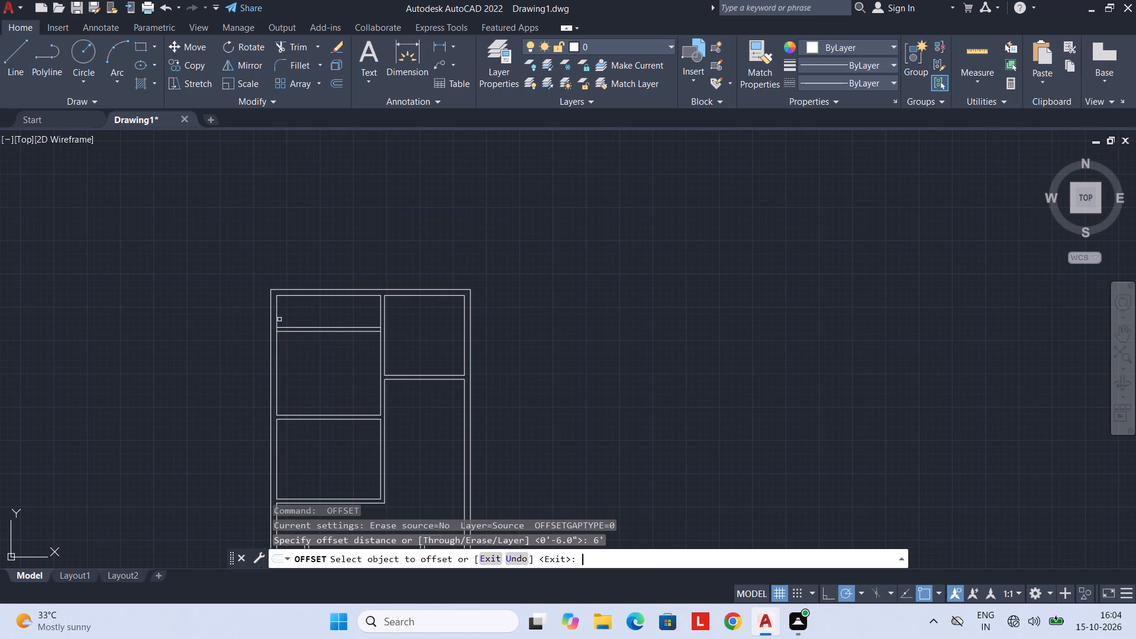
{"action": "left_click", "coordinate": [276, 314]}
{"action": "left_click_drag", "start_coordinate": [325, 322], "coordinate": [335, 327]}
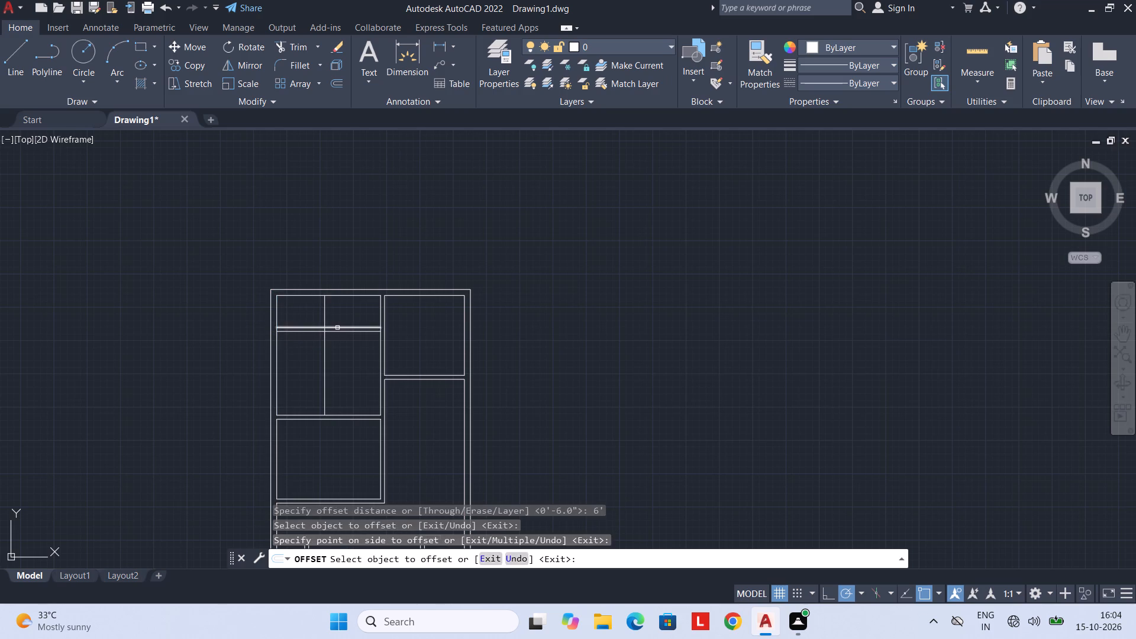
{"action": "key", "text": "Escape"}
Offset the new vertical line in the top-left room 6" to the right to form the second partition.
{"action": "key", "text": "space"}
{"action": "type", "text": "6\""}
{"action": "key", "text": "Return"}
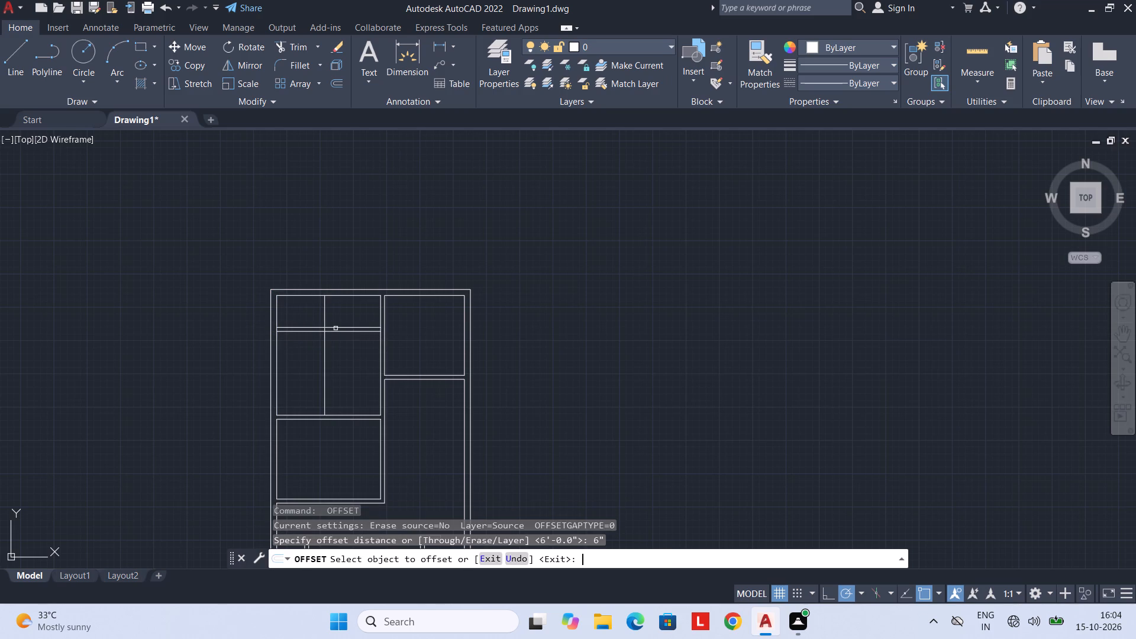
{"action": "left_click", "coordinate": [323, 317]}
{"action": "left_click", "coordinate": [348, 322]}
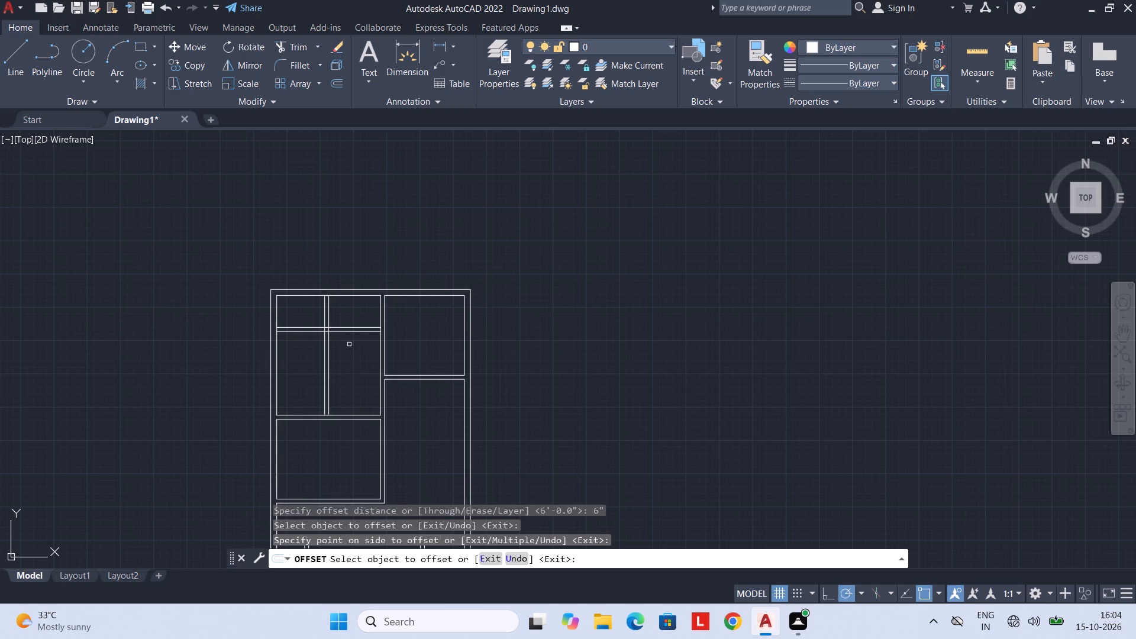
{"action": "key", "text": "Escape"}
Trim the overrunning and crossing ends of both new partitions into a clean corner around the small top-left room.
{"action": "scroll", "coordinate": [348, 346], "scroll_direction": "down", "scroll_amount": 2}
{"action": "type", "text": "tr"}
{"action": "key", "text": "space"}
{"action": "scroll", "coordinate": [346, 337], "scroll_direction": "up", "scroll_amount": 2}
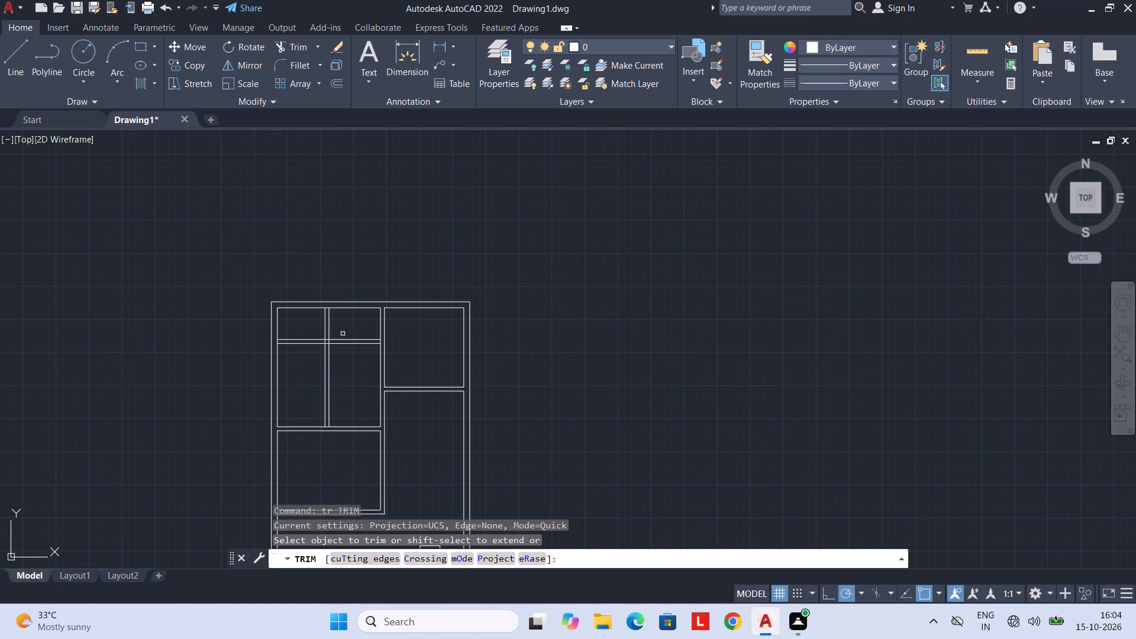
{"action": "left_click_drag", "start_coordinate": [347, 332], "coordinate": [322, 362]}
{"action": "scroll", "coordinate": [327, 338], "scroll_direction": "up", "scroll_amount": 4}
{"action": "left_click_drag", "start_coordinate": [318, 342], "coordinate": [312, 357]}
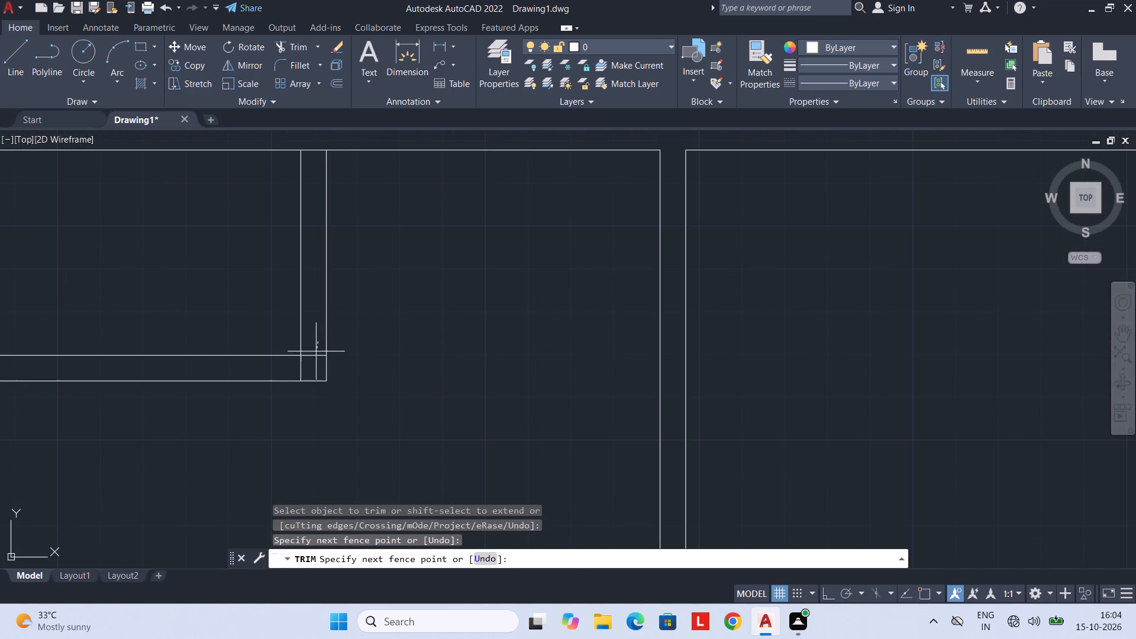
{"action": "left_click_drag", "start_coordinate": [312, 357], "coordinate": [294, 367]}
Trim the left and rear walls' inner lines between the partition lines where the small room's partitions meet them.
{"action": "scroll", "coordinate": [297, 353], "scroll_direction": "down", "scroll_amount": 3}
{"action": "middle_click_drag", "start_coordinate": [277, 350], "coordinate": [327, 349]}
{"action": "scroll", "coordinate": [254, 356], "scroll_direction": "up", "scroll_amount": 1}
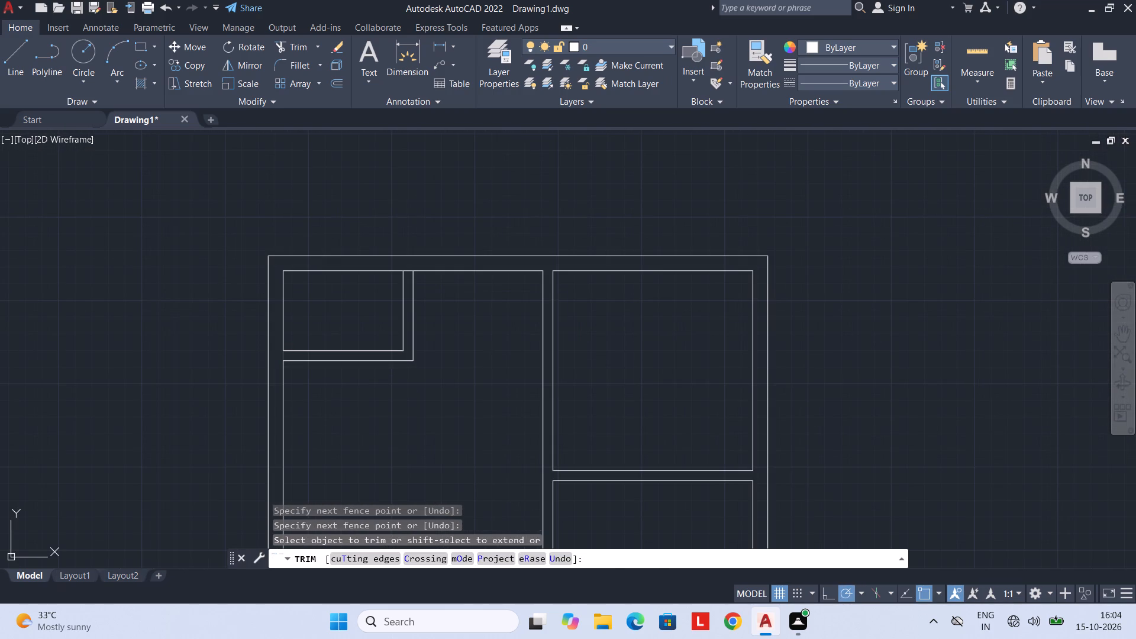
{"action": "left_click", "coordinate": [283, 354]}
{"action": "middle_click_drag", "start_coordinate": [355, 324], "coordinate": [328, 347]}
{"action": "scroll", "coordinate": [369, 314], "scroll_direction": "up", "scroll_amount": 1}
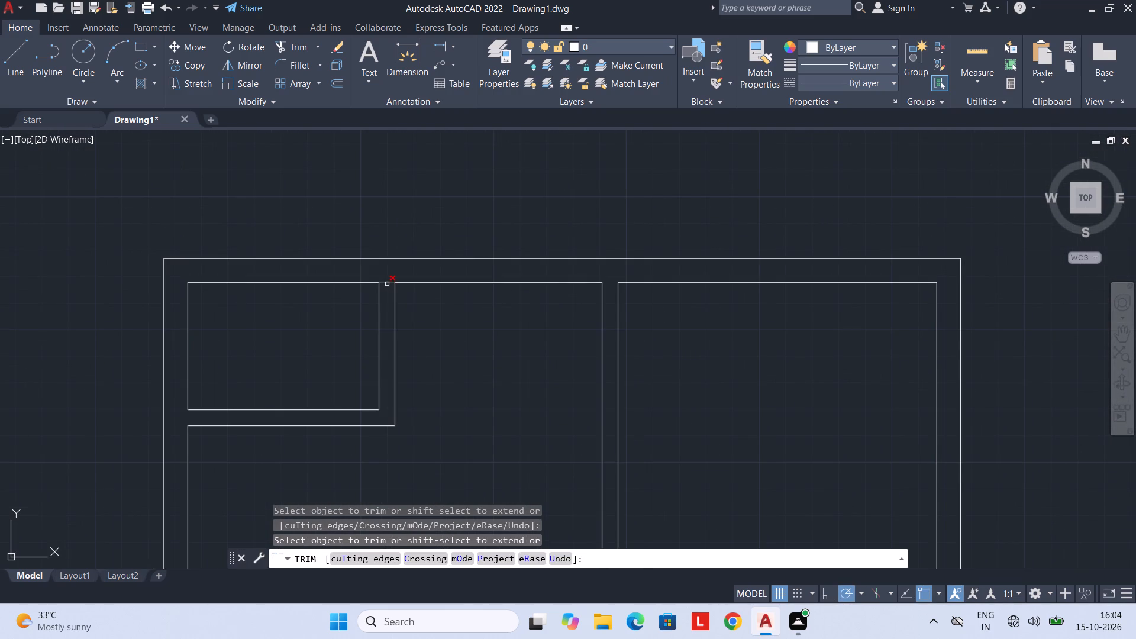
{"action": "left_click", "coordinate": [387, 284]}
{"action": "scroll", "coordinate": [384, 314], "scroll_direction": "down", "scroll_amount": 1}
{"action": "middle_click_drag", "start_coordinate": [409, 351], "coordinate": [370, 284]}
{"action": "scroll", "coordinate": [402, 330], "scroll_direction": "down", "scroll_amount": 3}
{"action": "middle_click_drag", "start_coordinate": [406, 354], "coordinate": [388, 338]}
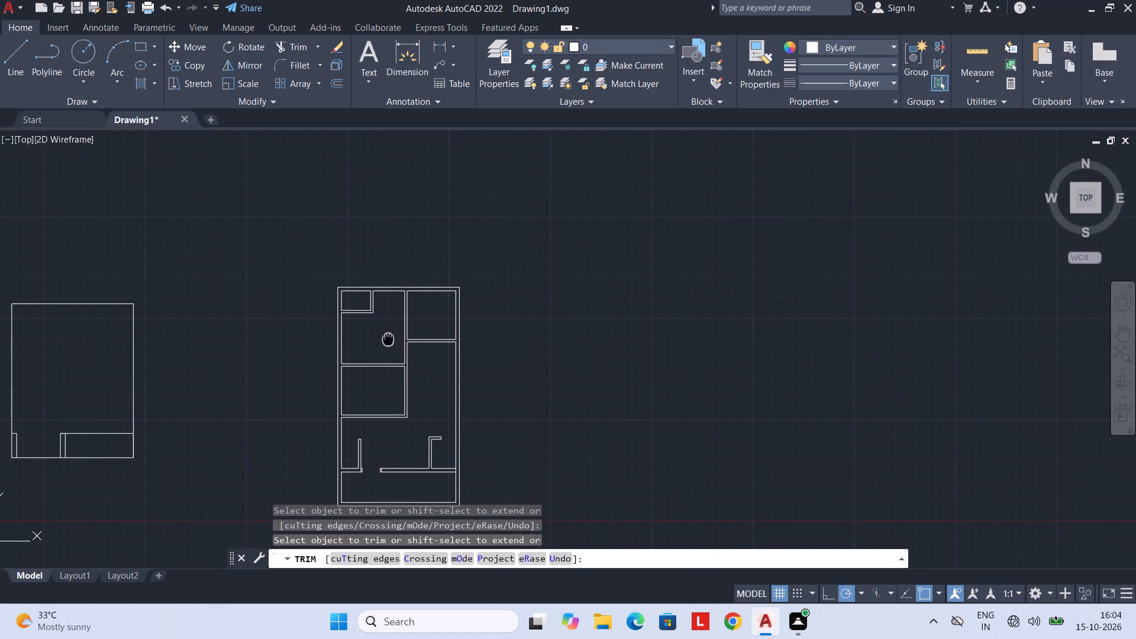
{"action": "scroll", "coordinate": [380, 341], "scroll_direction": "up", "scroll_amount": 2}
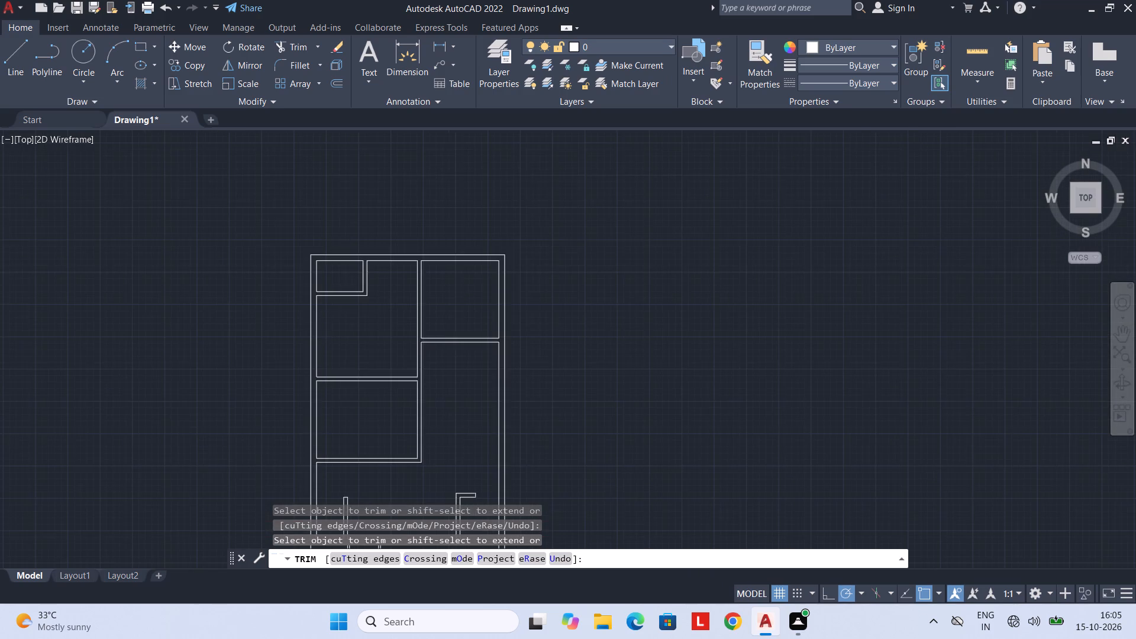
{"action": "key", "text": "Escape"}
Offset the right outer wall's inner line below the top-right room 5' to the left.
{"action": "middle_click_drag", "start_coordinate": [379, 341], "coordinate": [338, 346]}
{"action": "type", "text": "o"}
{"action": "key", "text": "space"}
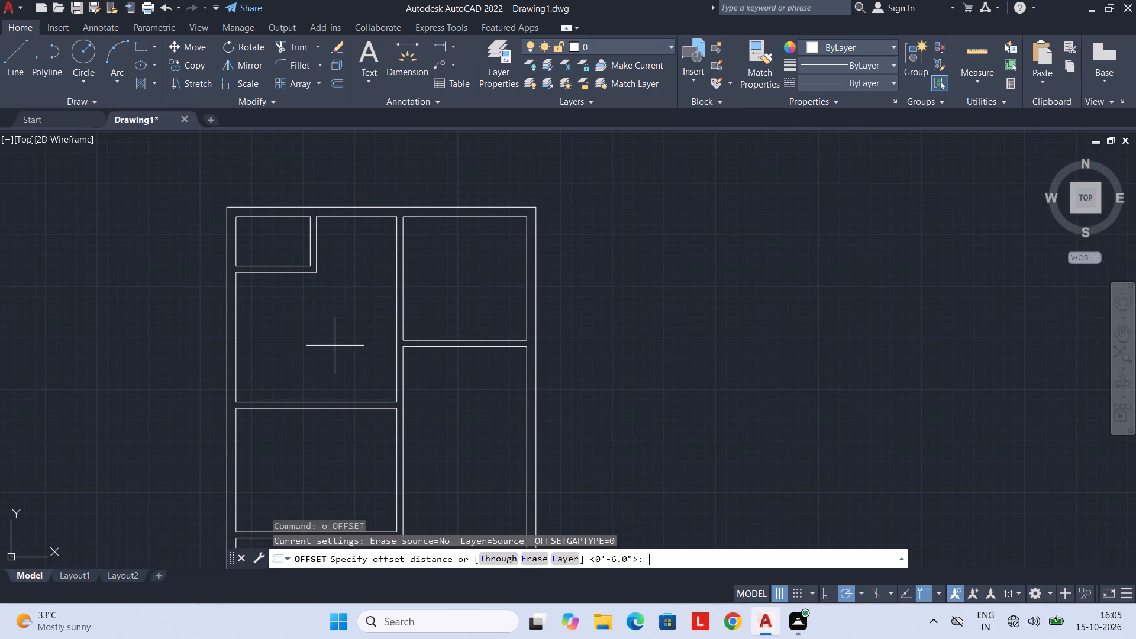
{"action": "middle_click_drag", "start_coordinate": [475, 385], "coordinate": [429, 394]}
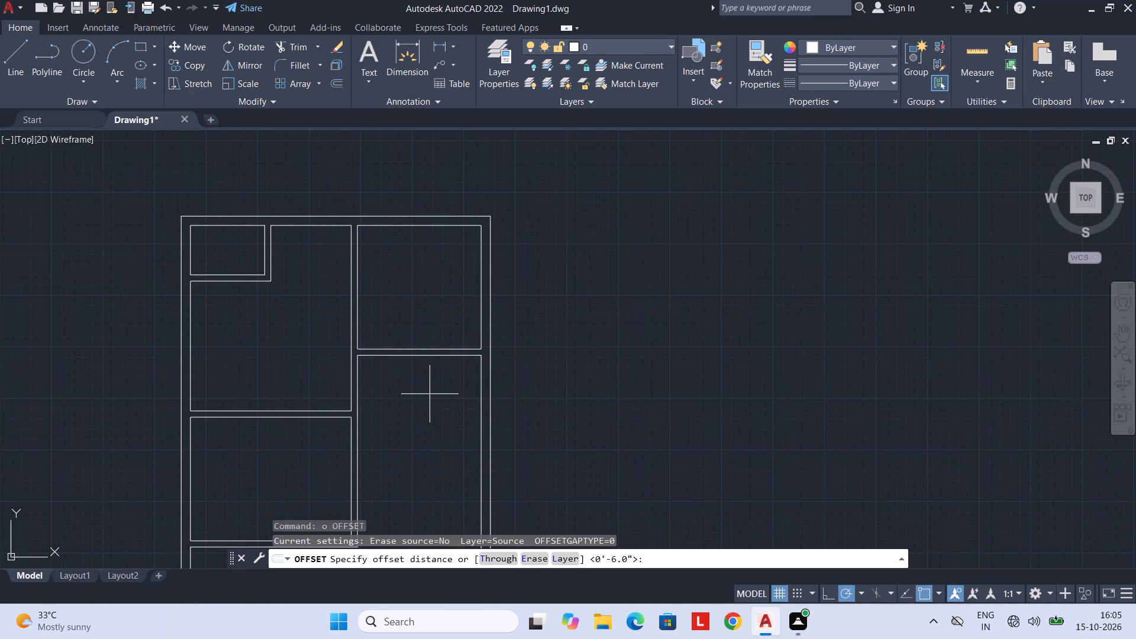
{"action": "type", "text": "5'"}
{"action": "key", "text": "Return"}
{"action": "left_click", "coordinate": [480, 385]}
{"action": "left_click_drag", "start_coordinate": [429, 389], "coordinate": [404, 389]}
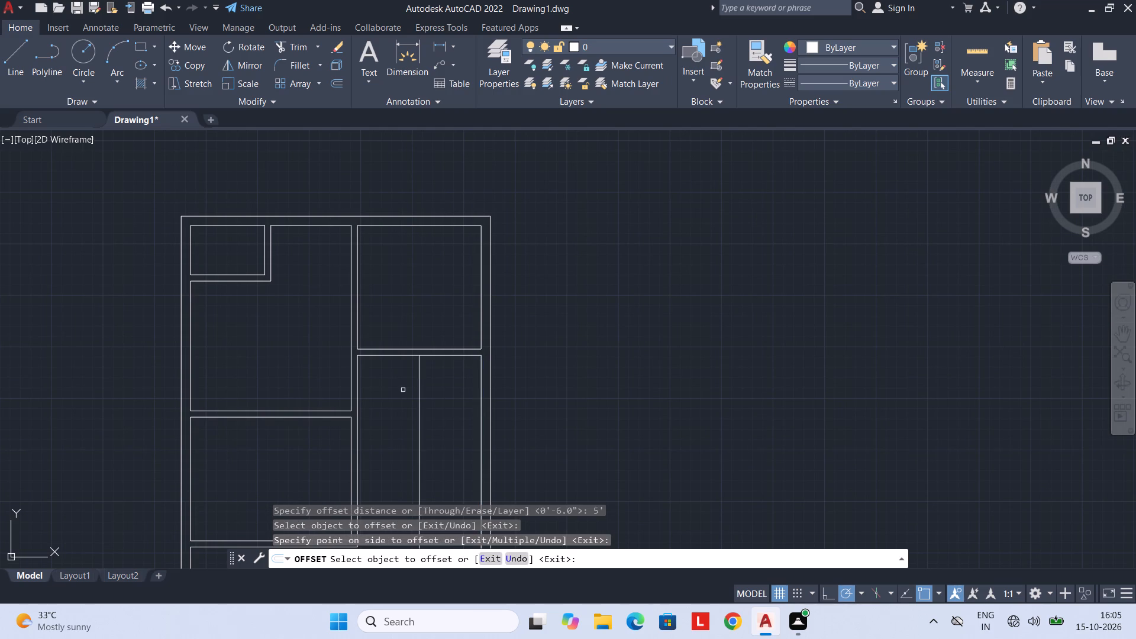
{"action": "key", "text": "Escape"}
Offset the lower line of the partition below the top-right room 6' downward.
{"action": "key", "text": "space"}
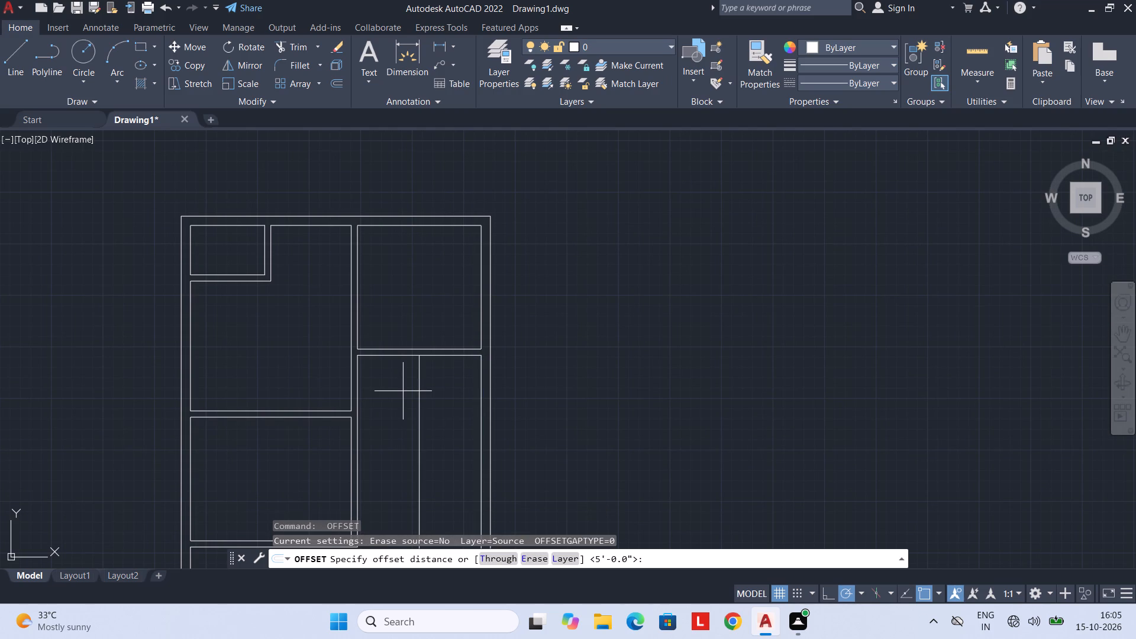
{"action": "type", "text": "6'"}
{"action": "key", "text": "Return"}
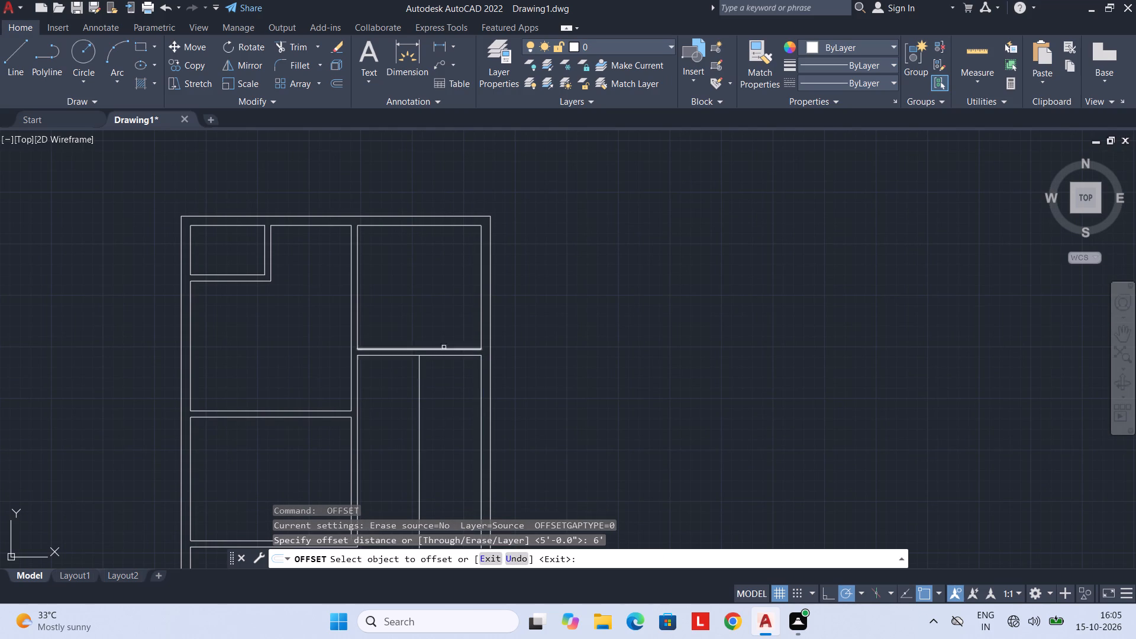
{"action": "left_click", "coordinate": [458, 356]}
{"action": "left_click_drag", "start_coordinate": [454, 448], "coordinate": [459, 464]}
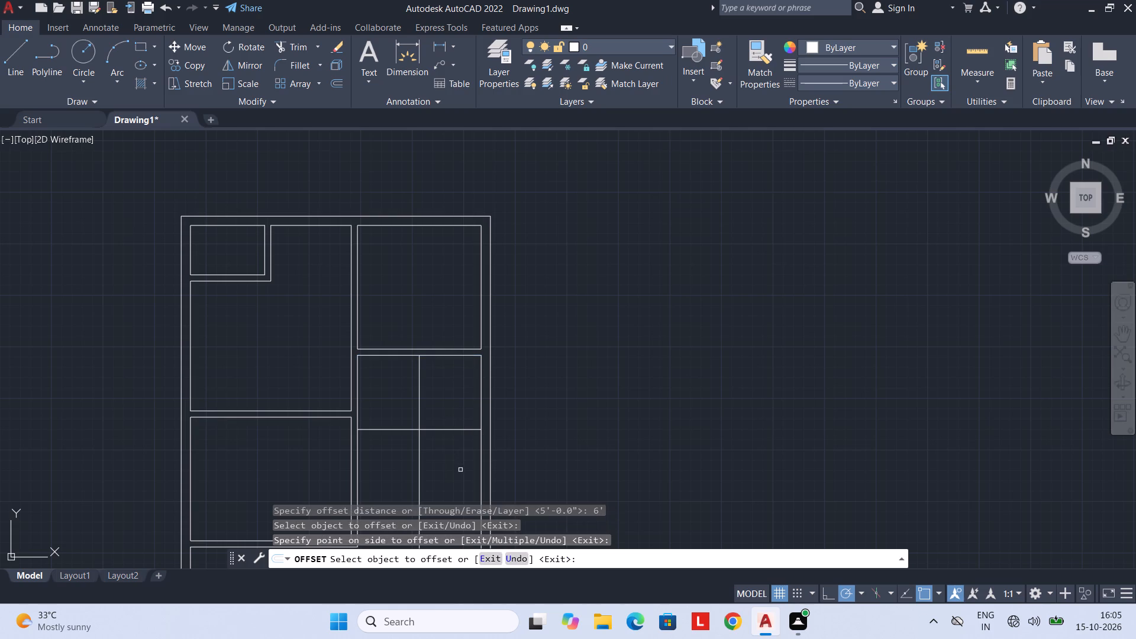
{"action": "key", "text": "Escape"}
Offset the new vertical line below the top-right room 6" to the left for the partition thickness.
{"action": "key", "text": "space"}
{"action": "type", "text": "6\""}
{"action": "key", "text": "Return"}
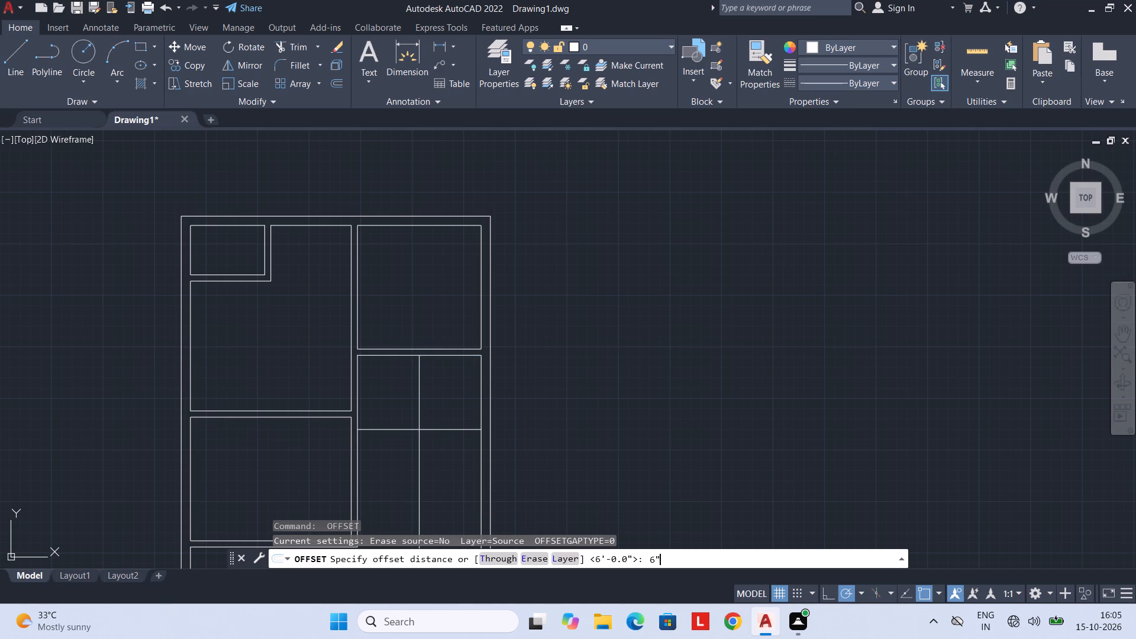
{"action": "left_click", "coordinate": [420, 418]}
{"action": "left_click_drag", "start_coordinate": [404, 419], "coordinate": [388, 420]}
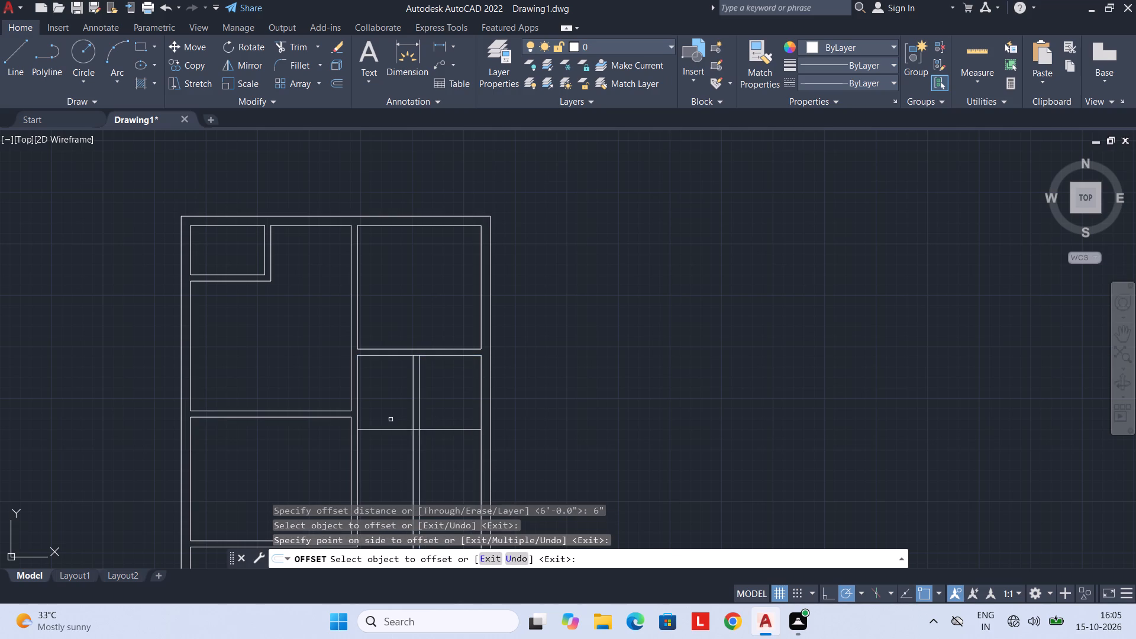
Offset the horizontal line of the small room below the top-right room 6" downward for the partition thickness.
{"action": "left_click_drag", "start_coordinate": [388, 420], "coordinate": [386, 421]}
{"action": "left_click", "coordinate": [441, 430]}
{"action": "left_click_drag", "start_coordinate": [442, 453], "coordinate": [446, 464]}
{"action": "key", "text": "Escape"}
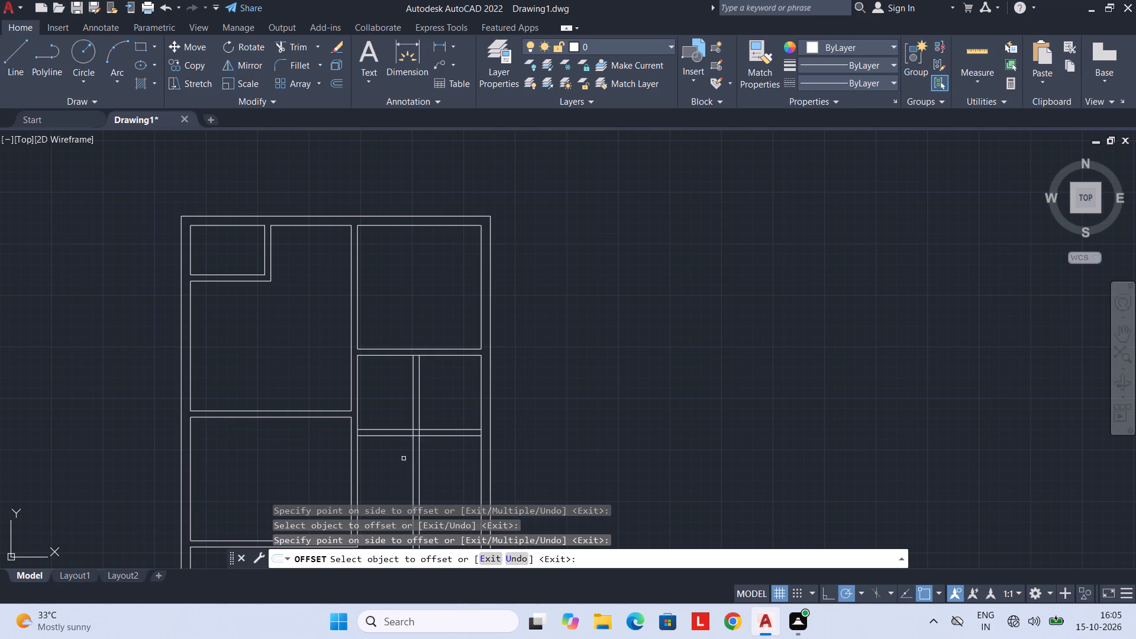
Trim the small room's partition lines that run past their lower-left corner, leaving a clean L-shaped 6" partition.
{"action": "type", "text": "tr"}
{"action": "key", "text": "space"}
{"action": "left_click_drag", "start_coordinate": [398, 411], "coordinate": [406, 483]}
{"action": "scroll", "coordinate": [418, 441], "scroll_direction": "up", "scroll_amount": 2}
{"action": "left_click_drag", "start_coordinate": [377, 466], "coordinate": [431, 470]}
{"action": "scroll", "coordinate": [454, 411], "scroll_direction": "up", "scroll_amount": 2}
{"action": "left_click_drag", "start_coordinate": [335, 413], "coordinate": [355, 445]}
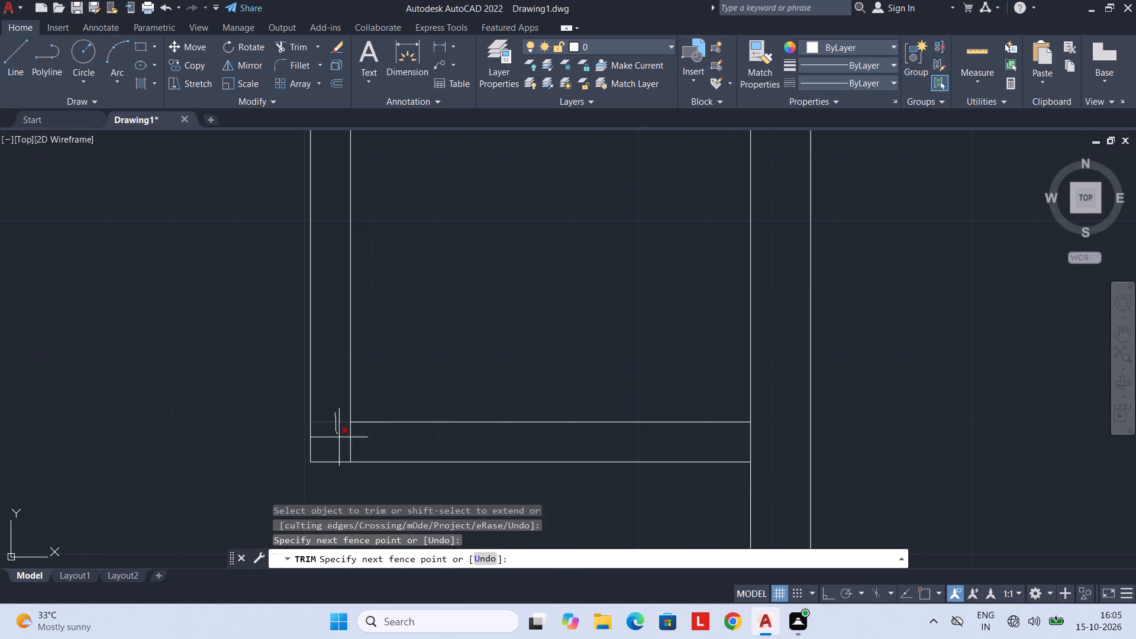
{"action": "left_click_drag", "start_coordinate": [355, 445], "coordinate": [390, 445]}
Trim the right wall's inner line and the upper partition's lower line where the small room's partitions meet them.
{"action": "scroll", "coordinate": [425, 419], "scroll_direction": "down", "scroll_amount": 3}
{"action": "left_click", "coordinate": [506, 426]}
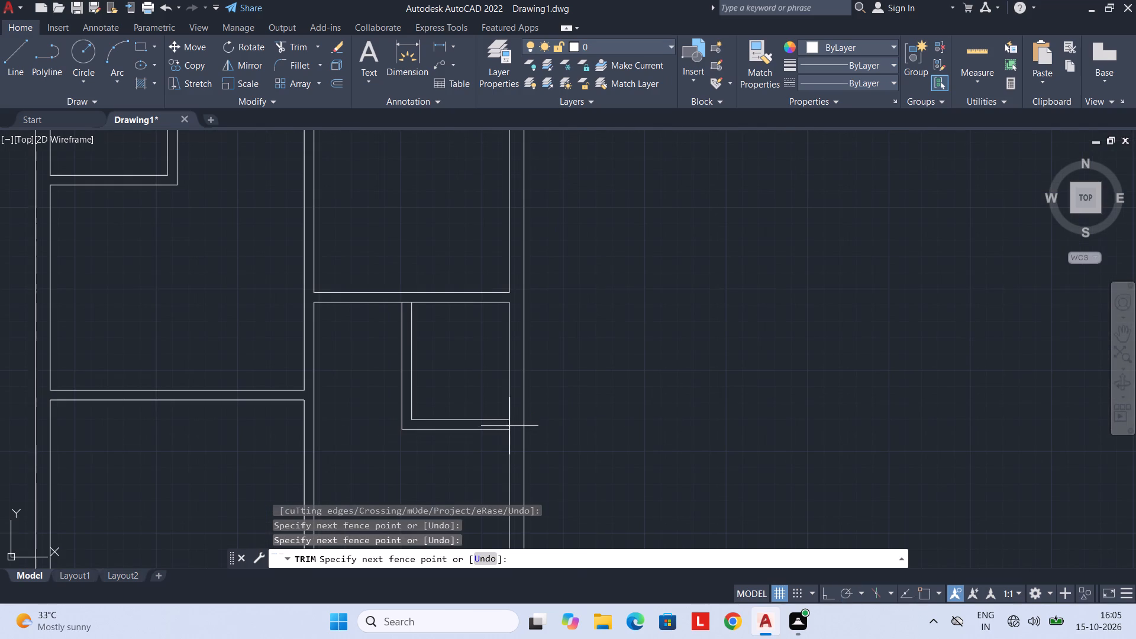
{"action": "left_click", "coordinate": [509, 426]}
{"action": "middle_click_drag", "start_coordinate": [431, 366], "coordinate": [483, 404]}
{"action": "scroll", "coordinate": [444, 337], "scroll_direction": "up", "scroll_amount": 1}
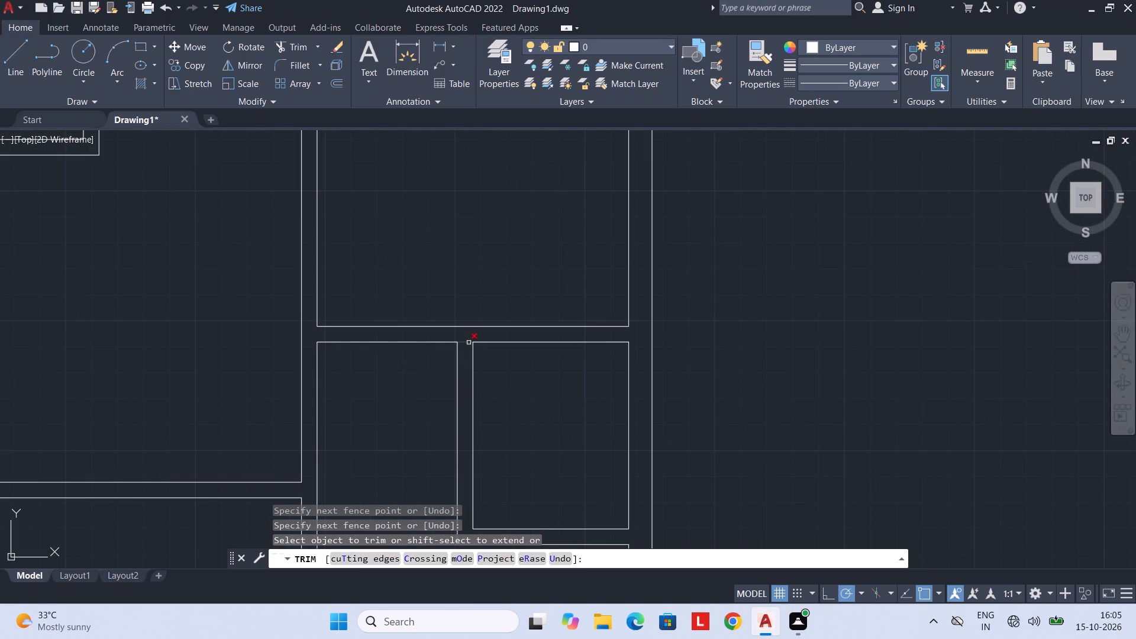
{"action": "left_click", "coordinate": [466, 343]}
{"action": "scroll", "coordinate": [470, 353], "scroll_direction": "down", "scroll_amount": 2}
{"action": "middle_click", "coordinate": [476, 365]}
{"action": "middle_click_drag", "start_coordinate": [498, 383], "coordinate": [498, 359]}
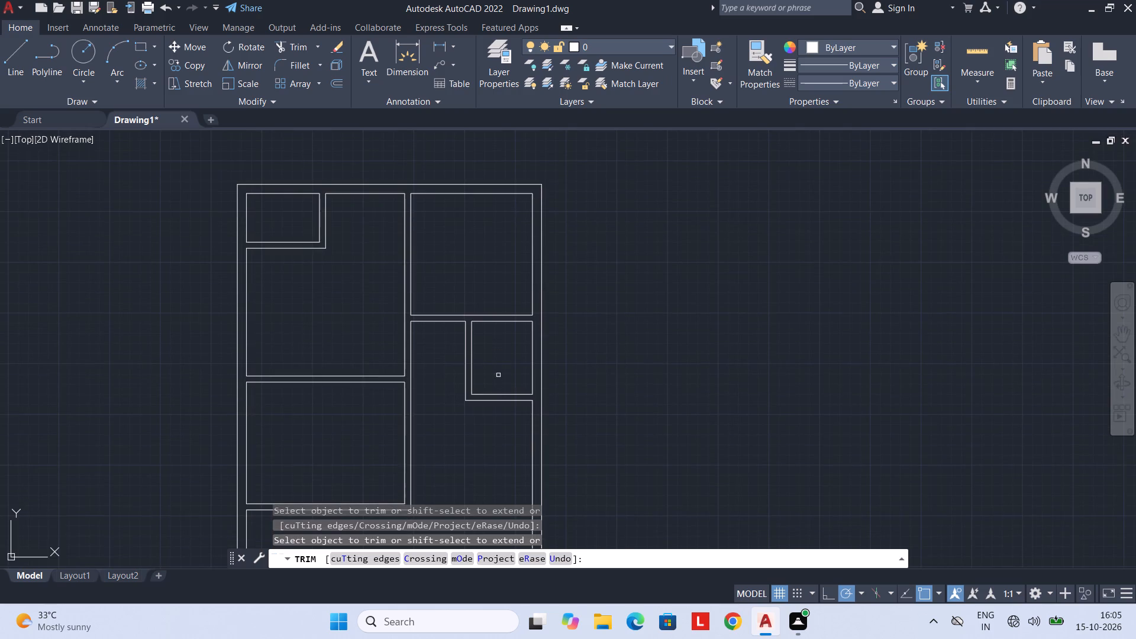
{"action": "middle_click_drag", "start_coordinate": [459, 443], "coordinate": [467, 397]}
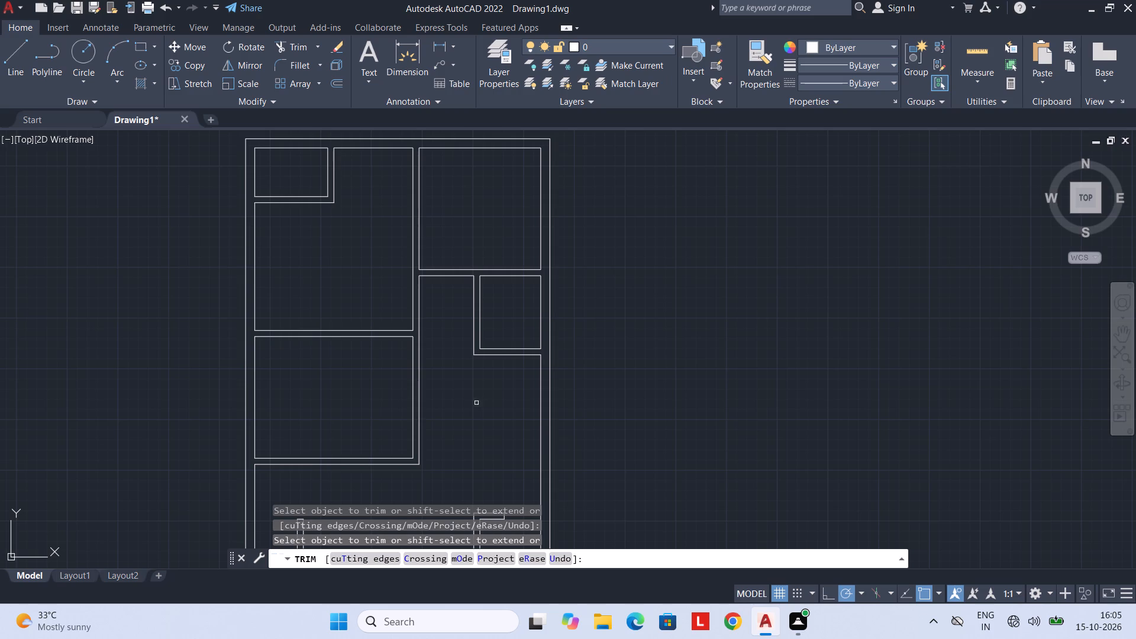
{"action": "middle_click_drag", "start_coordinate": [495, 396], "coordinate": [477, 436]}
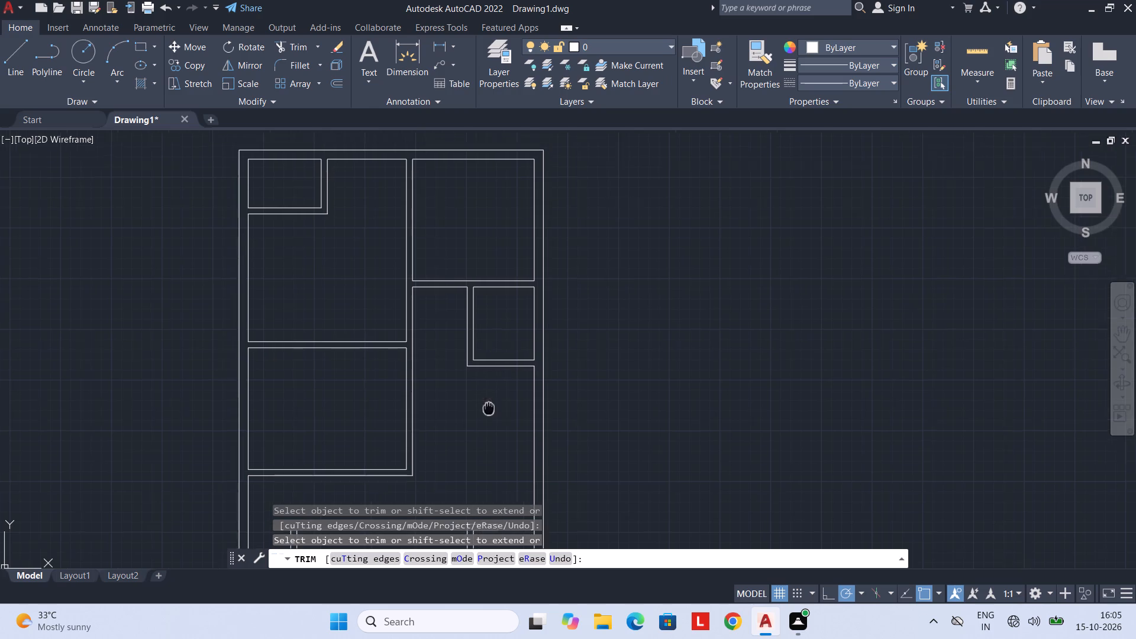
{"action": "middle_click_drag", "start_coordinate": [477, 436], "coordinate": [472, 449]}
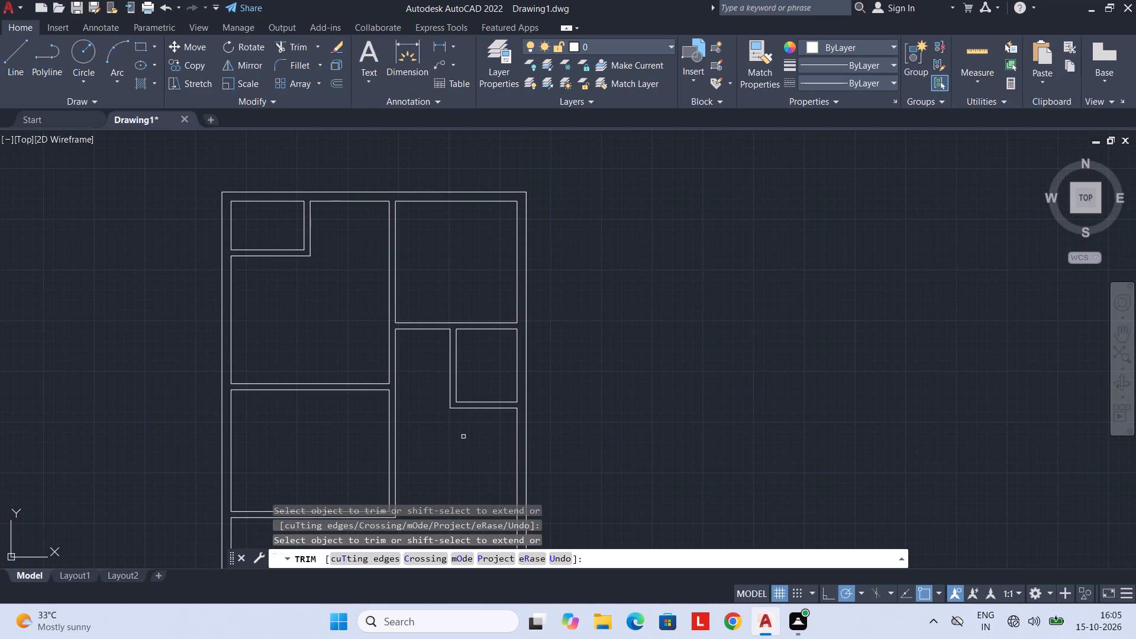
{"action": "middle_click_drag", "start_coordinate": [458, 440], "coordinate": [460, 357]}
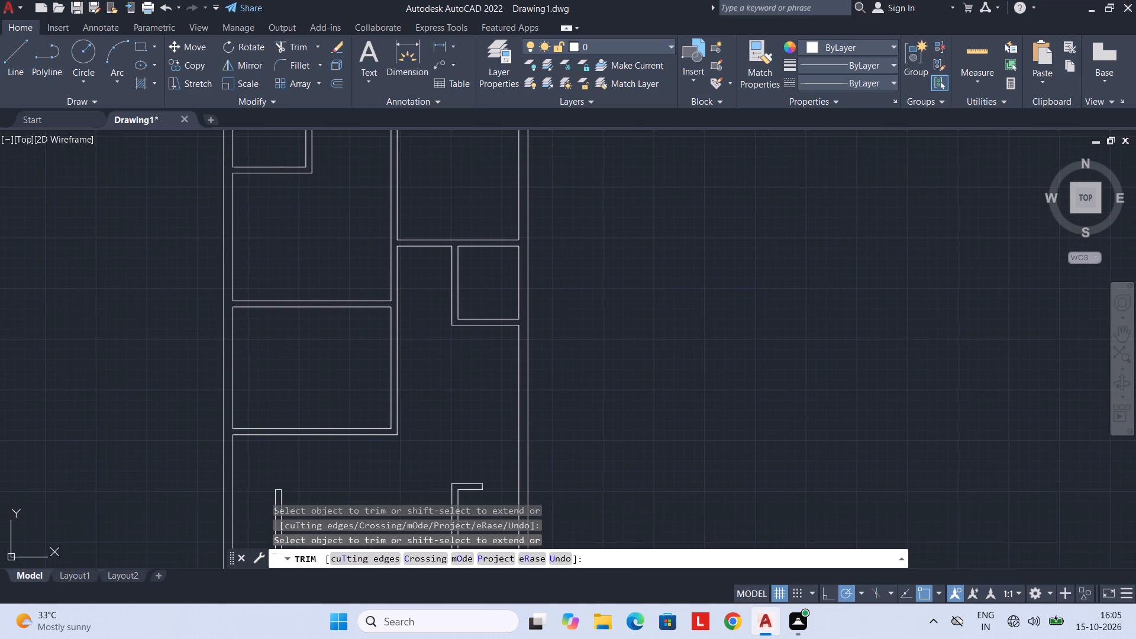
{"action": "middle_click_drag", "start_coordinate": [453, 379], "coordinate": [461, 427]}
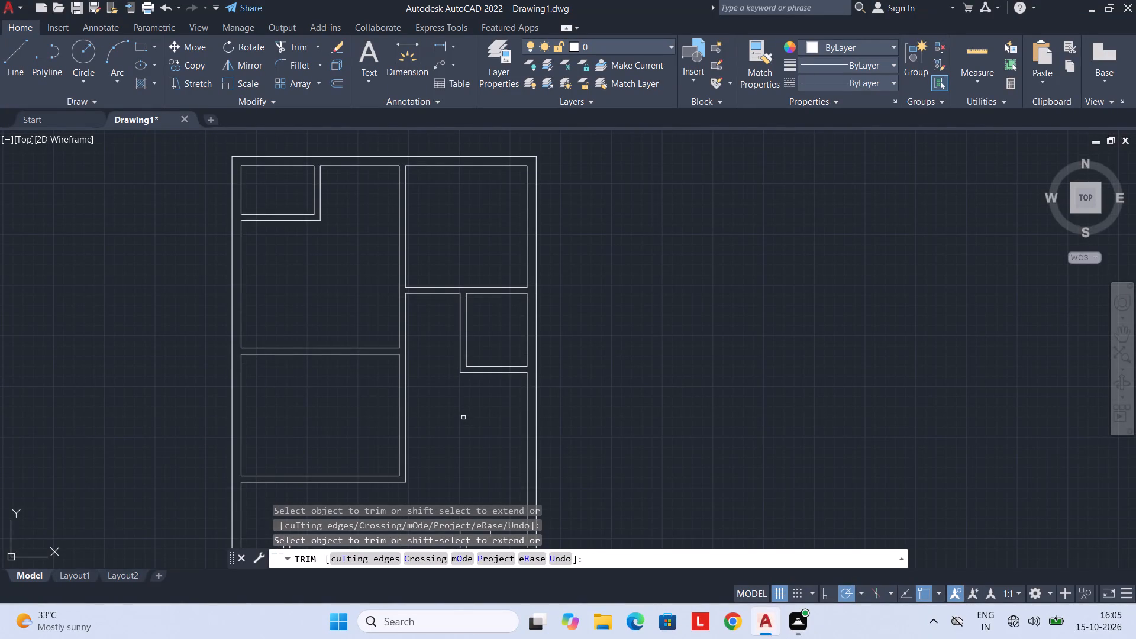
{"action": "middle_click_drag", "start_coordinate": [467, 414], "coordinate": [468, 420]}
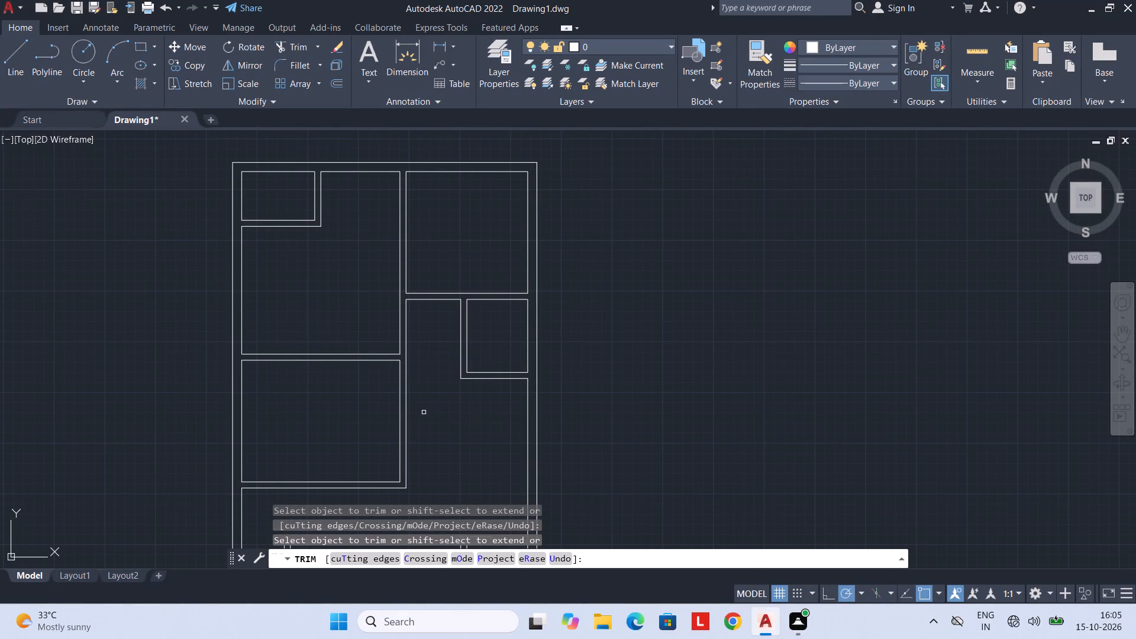
Draw a door jamb line across the central vertical partition, 3" below the partition separating the two left rooms.
{"action": "key", "text": "Escape"}
{"action": "key", "text": "l"}
{"action": "key", "text": "space"}
{"action": "scroll", "coordinate": [398, 367], "scroll_direction": "up", "scroll_amount": 2}
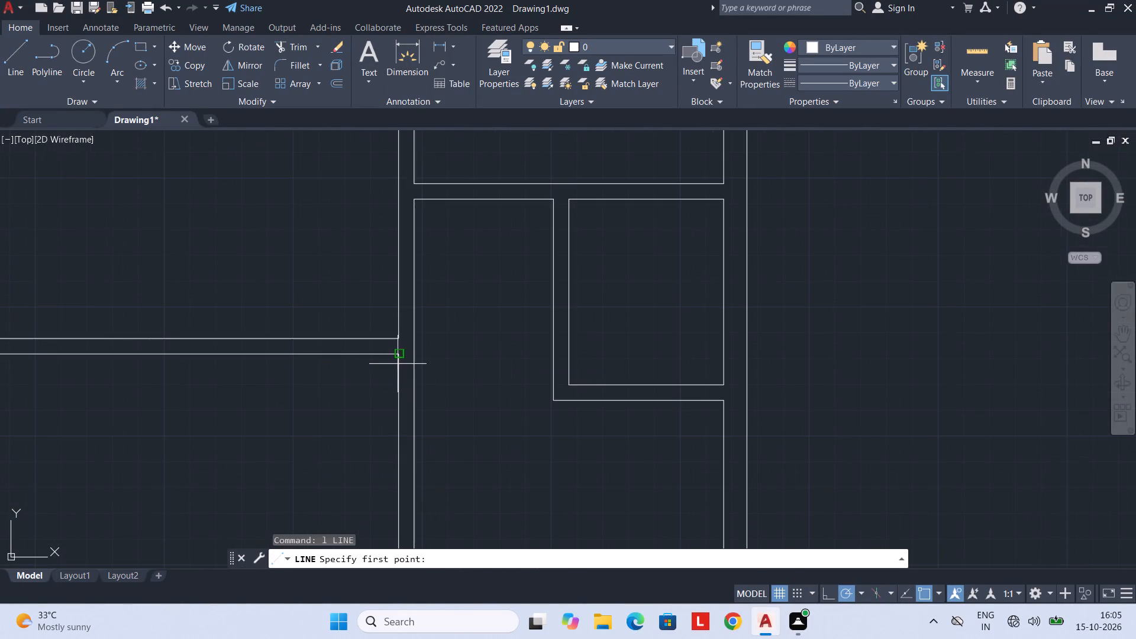
{"action": "left_click", "coordinate": [401, 358]}
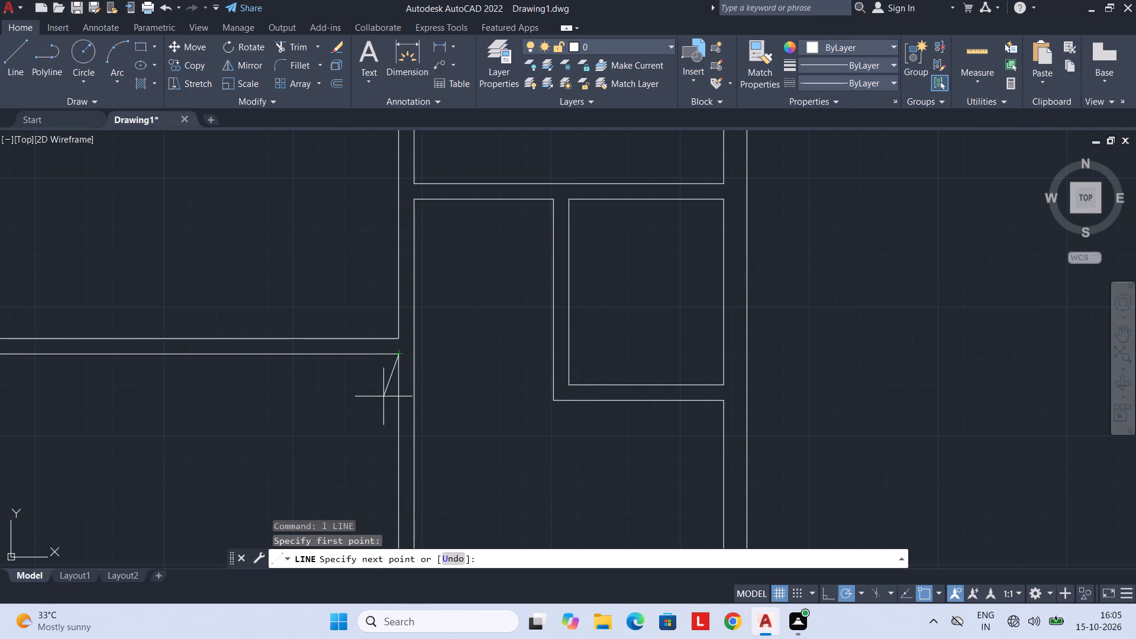
{"action": "type", "text": "3\""}
{"action": "key", "text": "Return"}
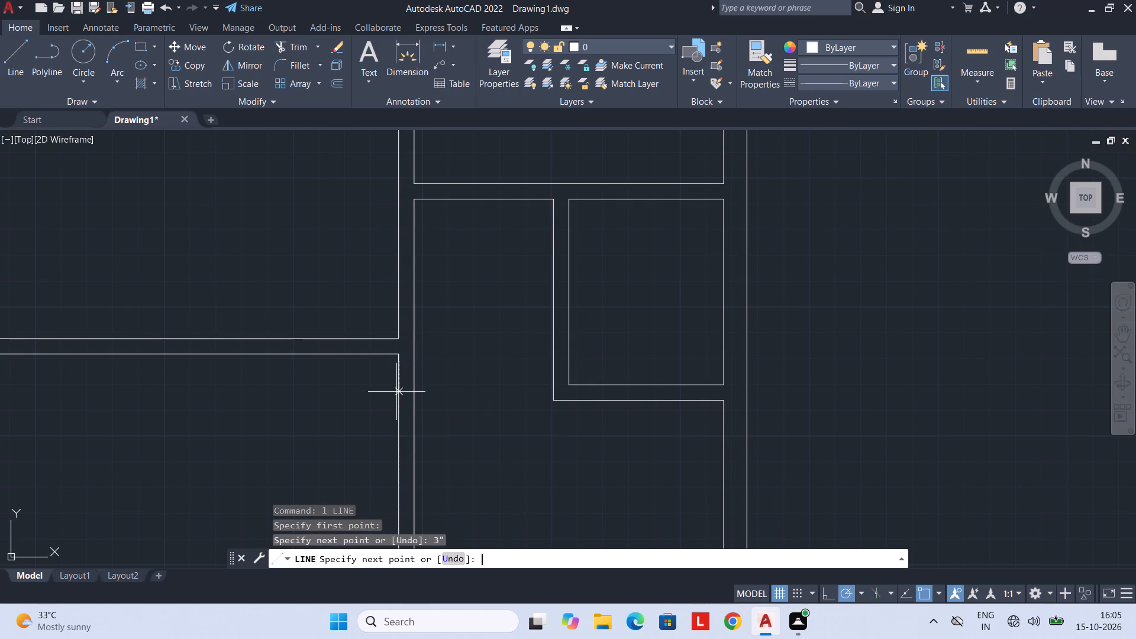
{"action": "left_click", "coordinate": [414, 363]}
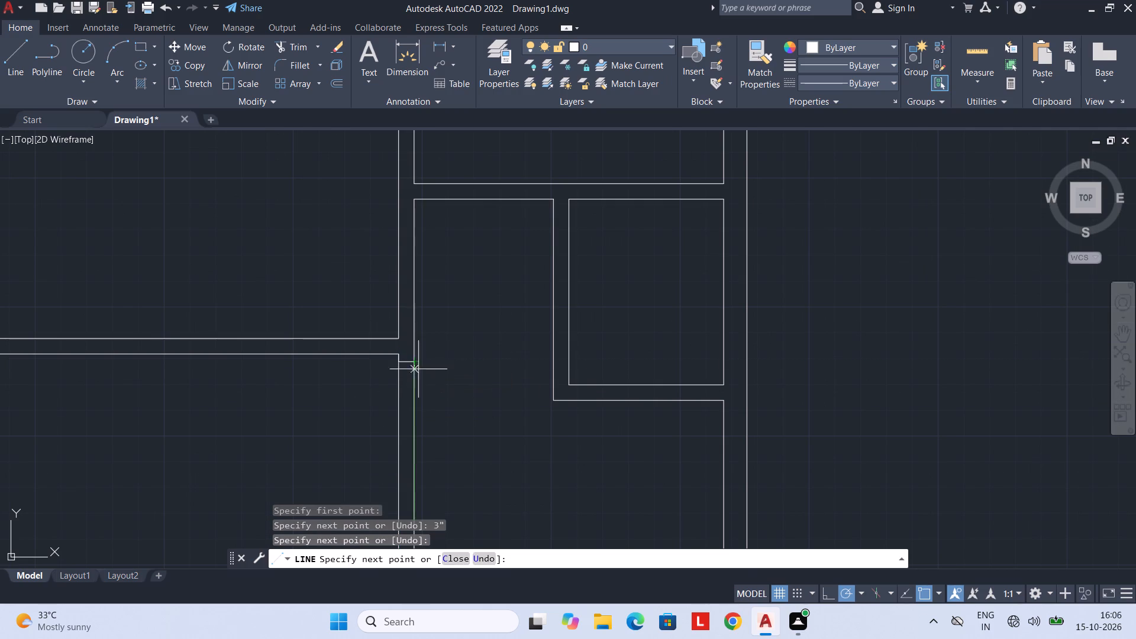
{"action": "key", "text": "Escape"}
Draw a door jamb line across the central vertical partition, 3" above the partition separating the two left rooms.
{"action": "key", "text": "space"}
{"action": "left_click", "coordinate": [398, 335]}
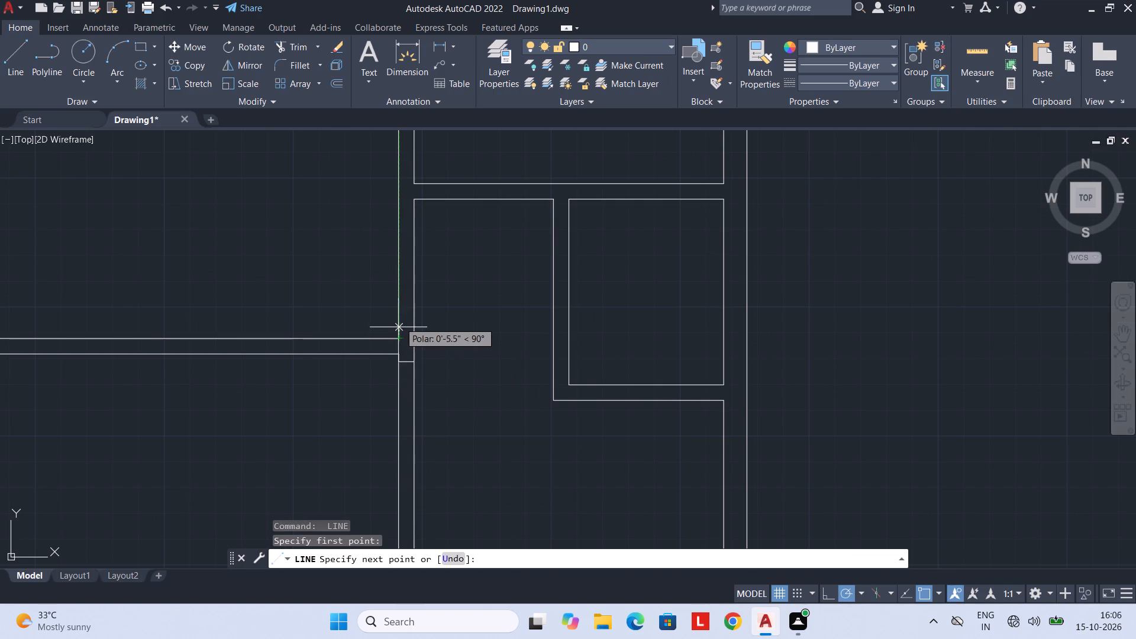
{"action": "type", "text": "3\""}
{"action": "key", "text": "Return"}
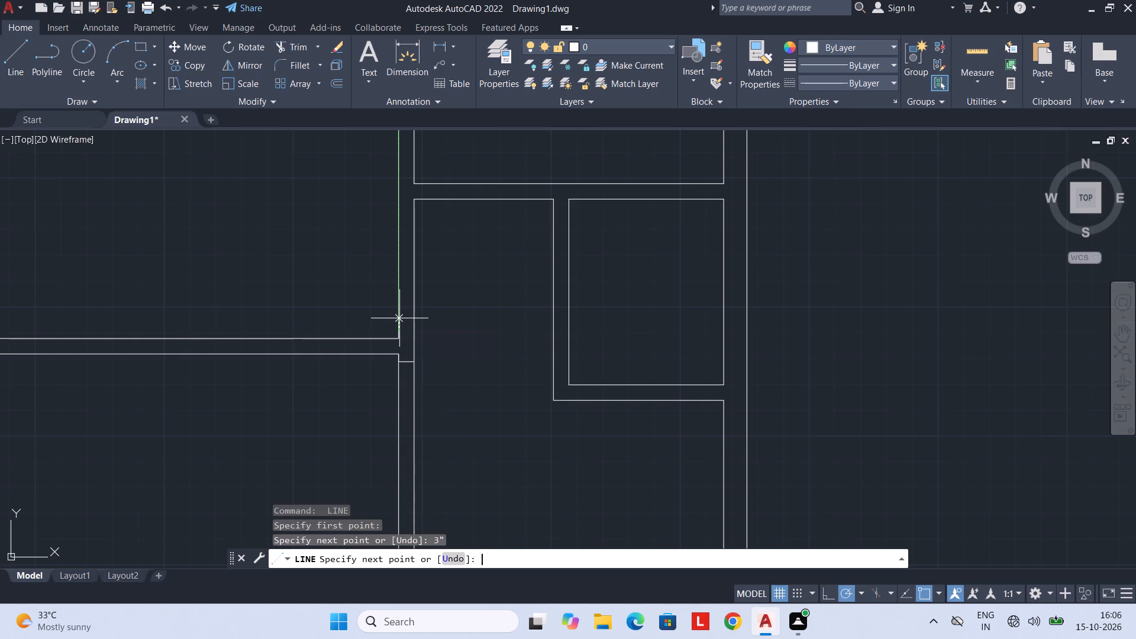
{"action": "left_click", "coordinate": [417, 331]}
{"action": "key", "text": "Escape"}
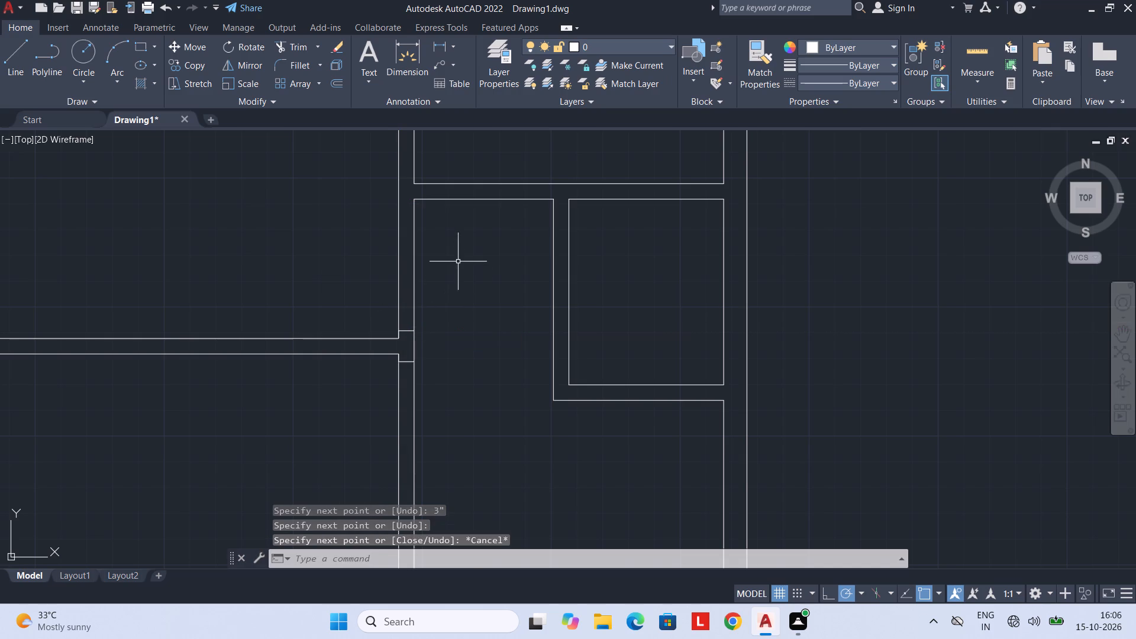
Draw a door jamb line across the partition below the top-right room, 3" right of that room's lower-left corner.
{"action": "middle_click_drag", "start_coordinate": [458, 261], "coordinate": [454, 316]}
{"action": "key", "text": "space"}
{"action": "left_click", "coordinate": [412, 239]}
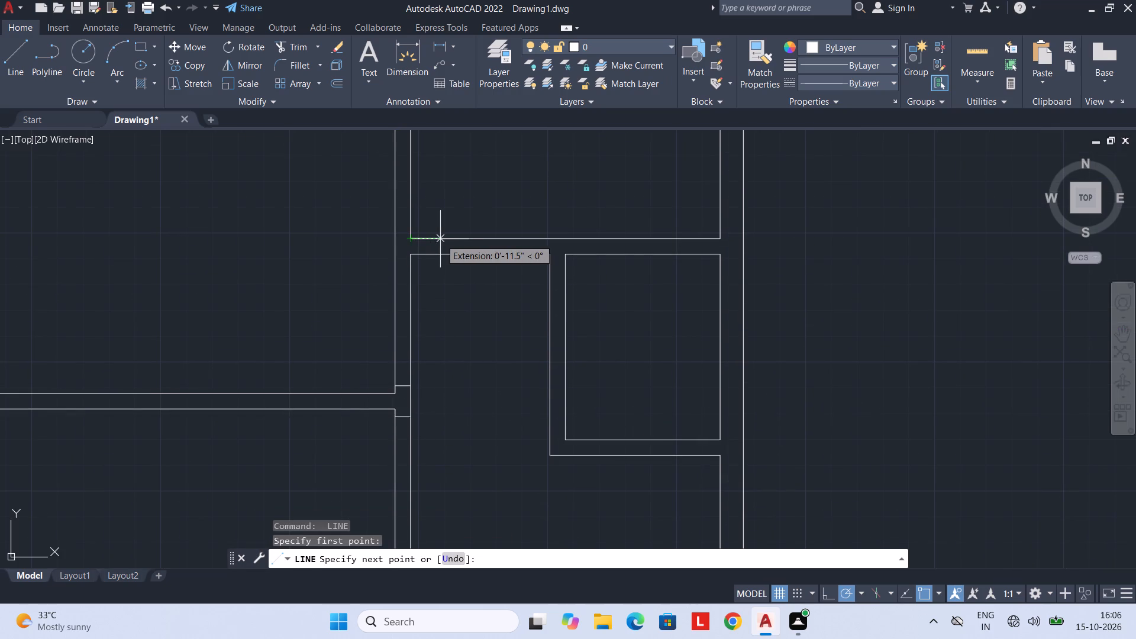
{"action": "type", "text": "3\""}
{"action": "key", "text": "Return"}
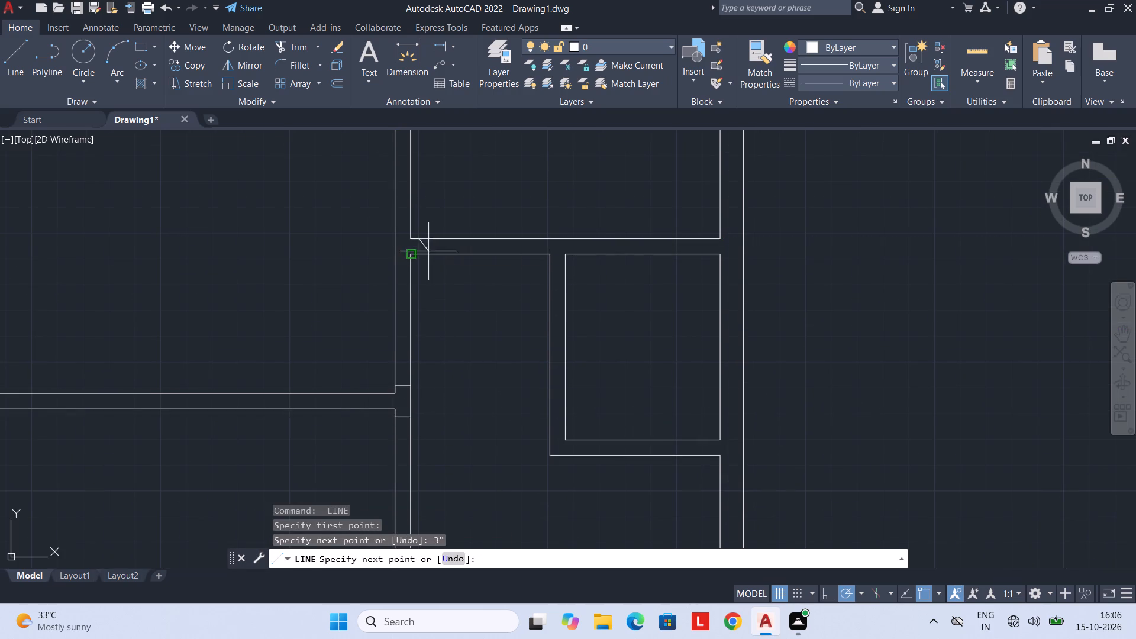
{"action": "left_click", "coordinate": [421, 254]}
{"action": "key", "text": "Escape"}
Draw a door jamb line across the small right room's left partition, 3" above the room's inner lower-left corner.
{"action": "middle_click_drag", "start_coordinate": [552, 305], "coordinate": [522, 249]}
{"action": "middle_click_drag", "start_coordinate": [466, 298], "coordinate": [461, 330]}
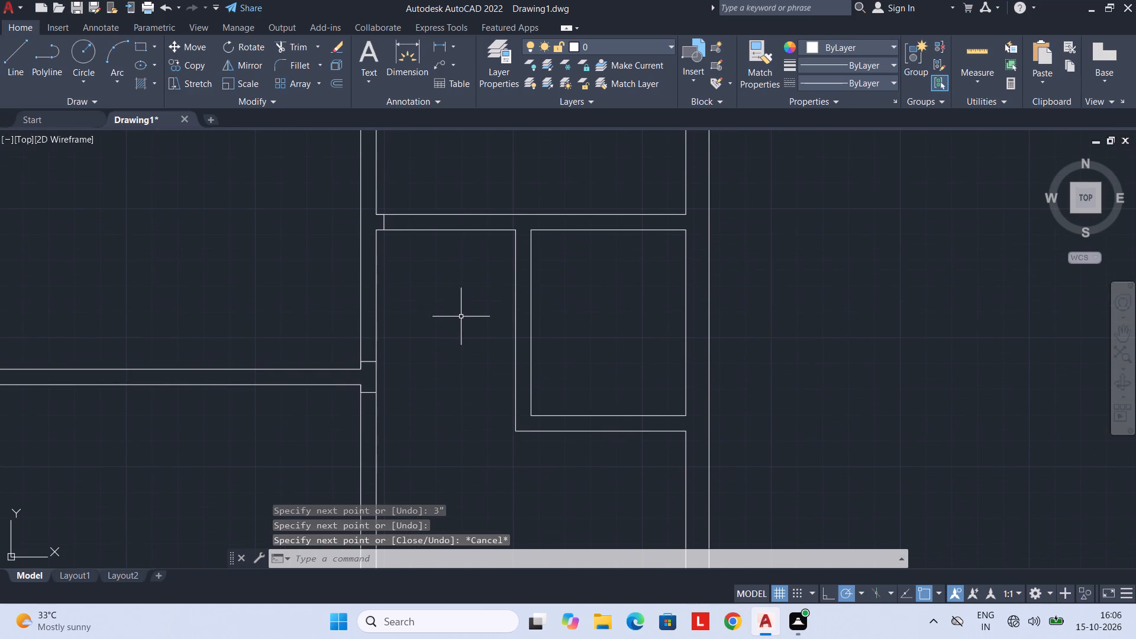
{"action": "scroll", "coordinate": [461, 315], "scroll_direction": "down", "scroll_amount": 1}
{"action": "key", "text": "space"}
{"action": "left_click", "coordinate": [506, 380]}
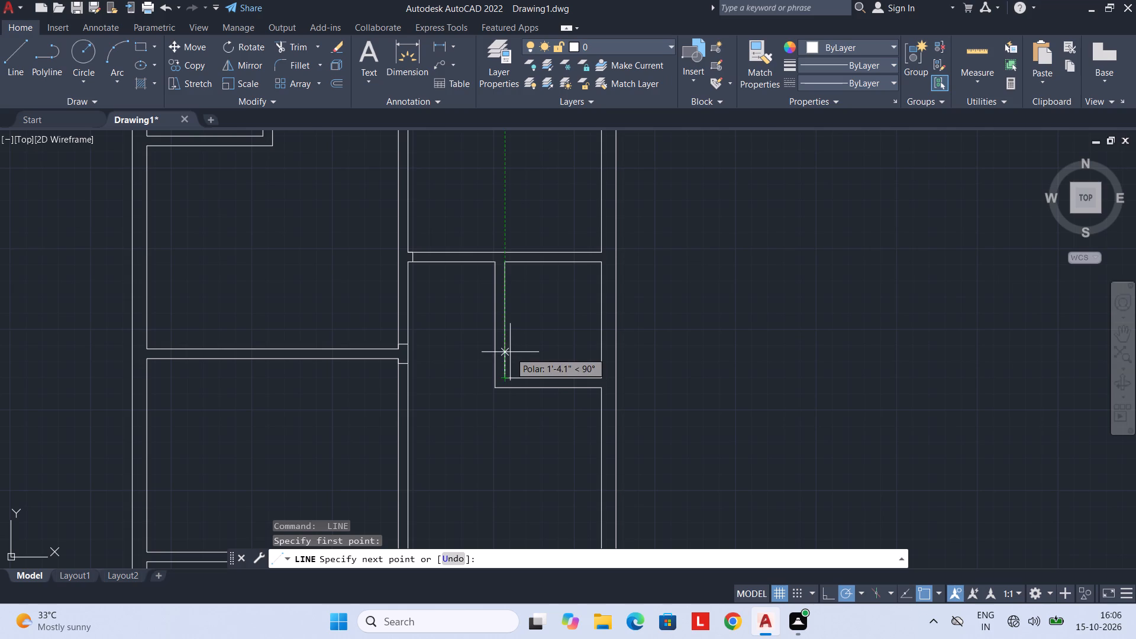
{"action": "type", "text": "3\"'"}
{"action": "key", "text": "Return"}
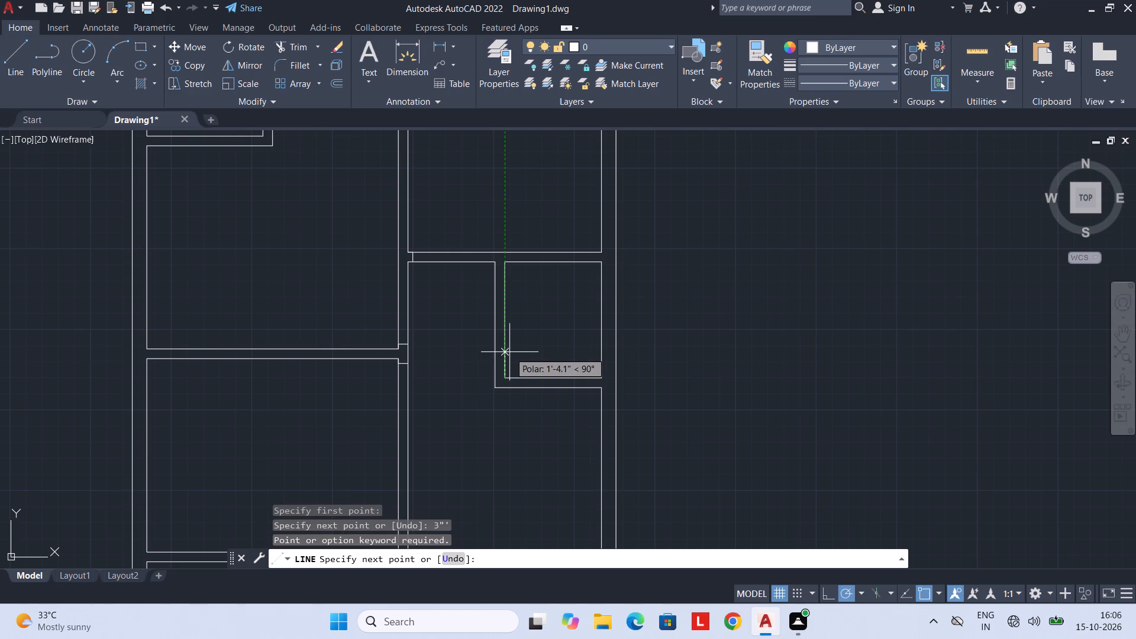
{"action": "type", "text": "3\""}
{"action": "key", "text": "Return"}
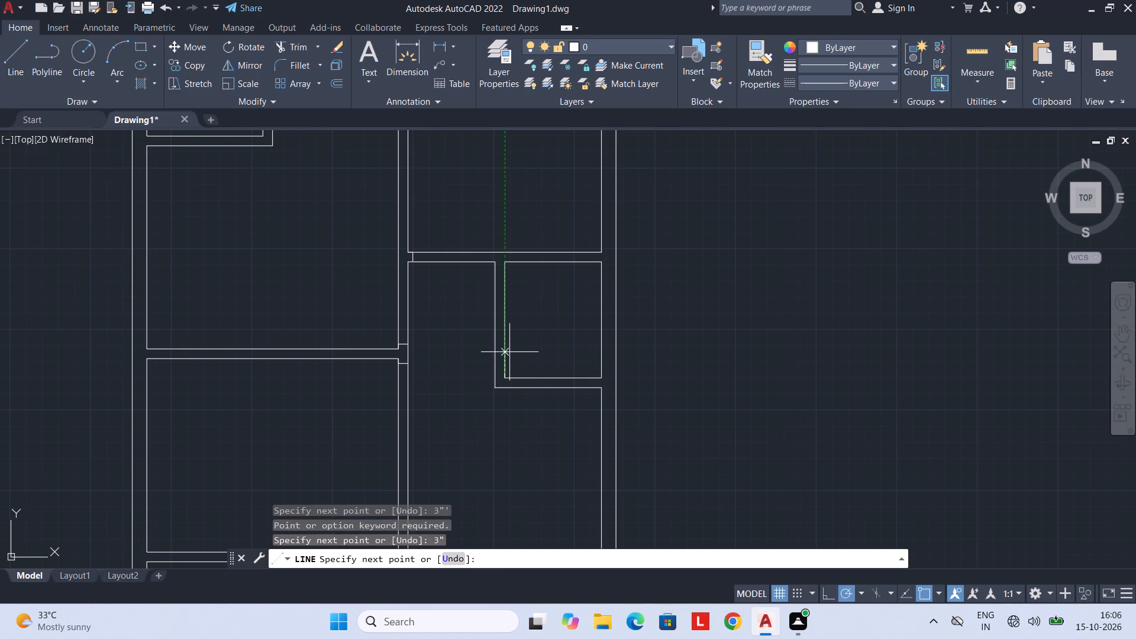
{"action": "scroll", "coordinate": [509, 352], "scroll_direction": "up", "scroll_amount": 2}
{"action": "left_click", "coordinate": [468, 405]}
{"action": "key", "text": "Escape"}
Draw an opening line across the bottom outer wall, 1' right of its inner lower-left corner.
{"action": "scroll", "coordinate": [554, 386], "scroll_direction": "down", "scroll_amount": 2}
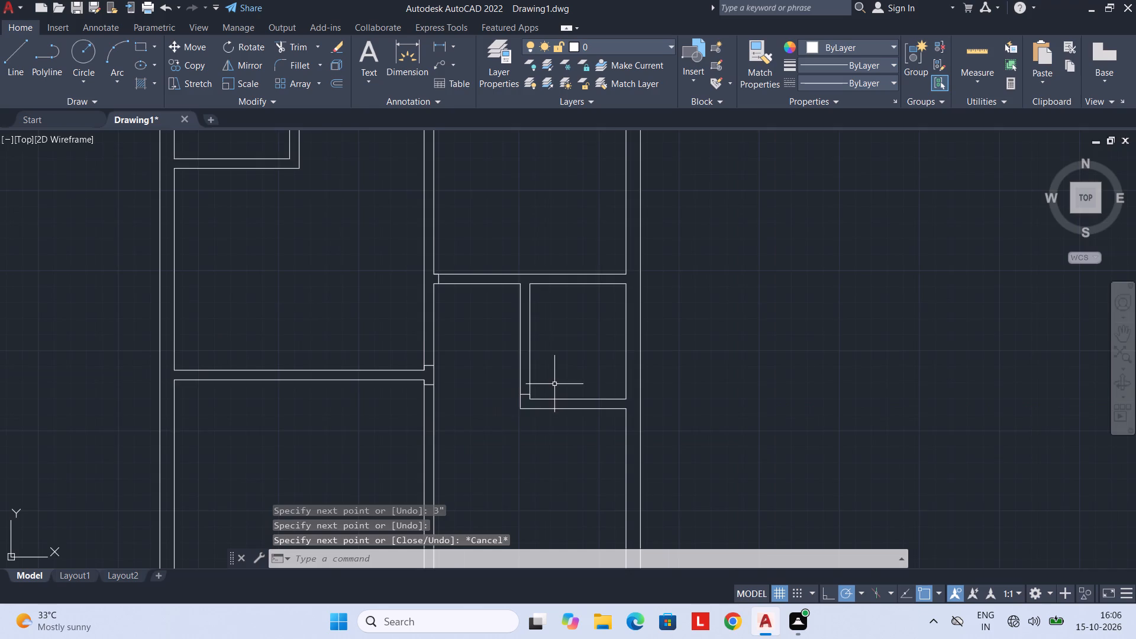
{"action": "middle_click_drag", "start_coordinate": [553, 369], "coordinate": [544, 294]}
{"action": "middle_click_drag", "start_coordinate": [528, 408], "coordinate": [490, 306]}
{"action": "scroll", "coordinate": [437, 399], "scroll_direction": "down", "scroll_amount": 3}
{"action": "middle_click_drag", "start_coordinate": [437, 401], "coordinate": [473, 338]}
{"action": "scroll", "coordinate": [417, 415], "scroll_direction": "up", "scroll_amount": 2}
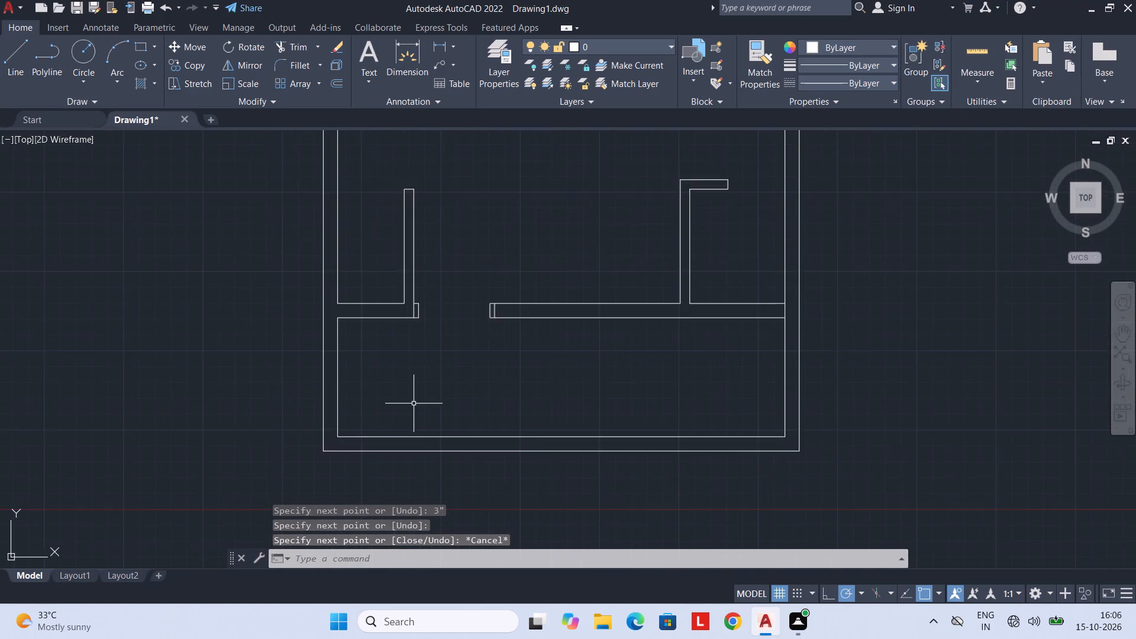
{"action": "scroll", "coordinate": [414, 404], "scroll_direction": "up", "scroll_amount": 3}
{"action": "middle_click_drag", "start_coordinate": [440, 330], "coordinate": [422, 412]}
{"action": "scroll", "coordinate": [428, 392], "scroll_direction": "down", "scroll_amount": 3}
{"action": "middle_click_drag", "start_coordinate": [428, 395], "coordinate": [428, 344]}
{"action": "key", "text": "space"}
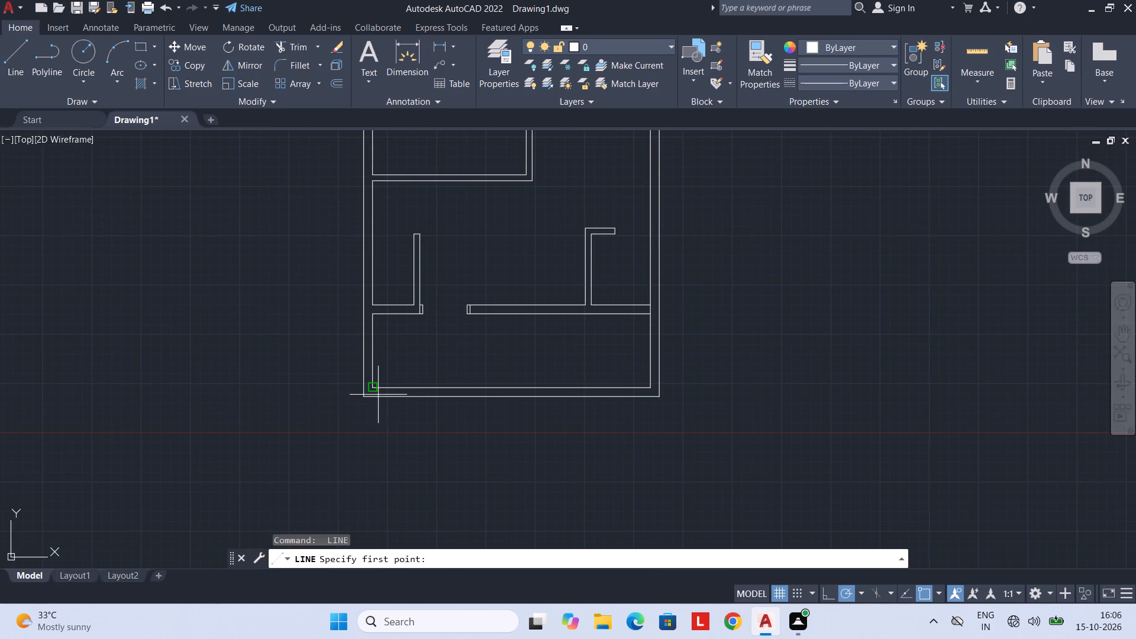
{"action": "scroll", "coordinate": [376, 393], "scroll_direction": "up", "scroll_amount": 2}
{"action": "left_click", "coordinate": [367, 382]}
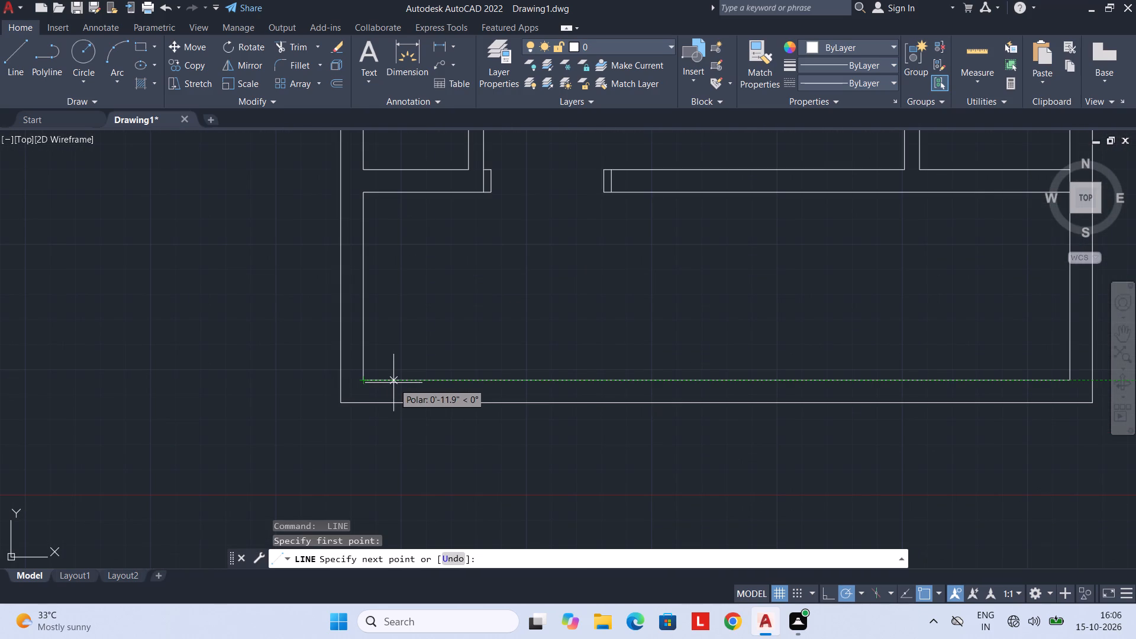
{"action": "type", "text": "1'"}
{"action": "key", "text": "Return"}
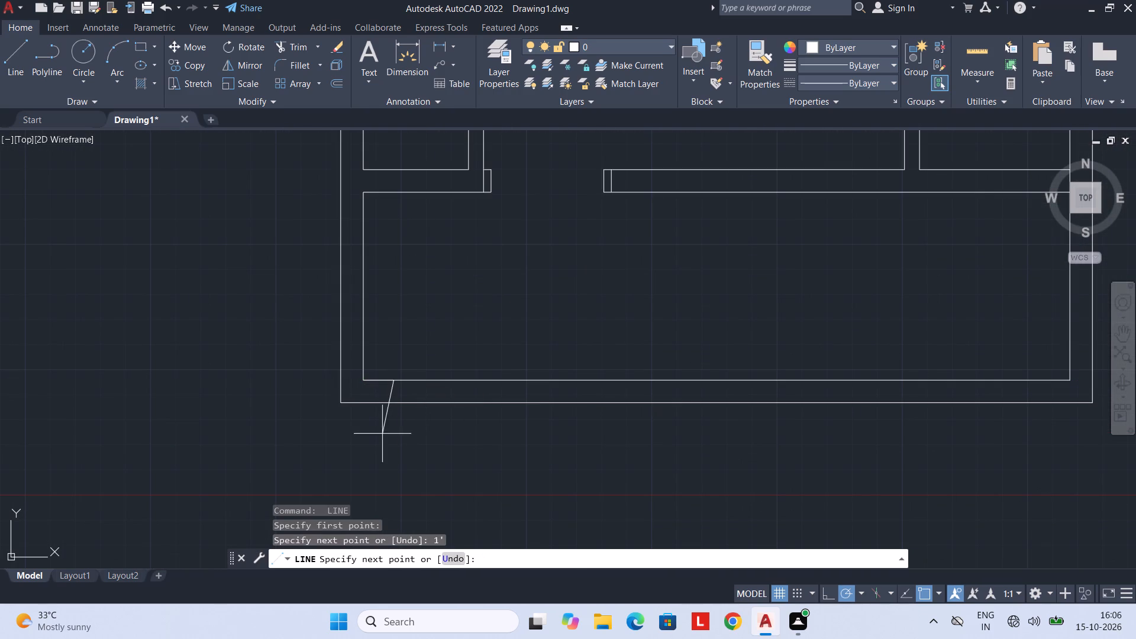
{"action": "left_click", "coordinate": [395, 397]}
{"action": "key", "text": "Escape"}
Offset the two door jamb lines on the central vertical partition by 3', the lower one downward and the upper one upward.
{"action": "scroll", "coordinate": [450, 401], "scroll_direction": "up", "scroll_amount": 1}
{"action": "scroll", "coordinate": [450, 402], "scroll_direction": "down", "scroll_amount": 2}
{"action": "middle_click_drag", "start_coordinate": [450, 407], "coordinate": [415, 419]}
{"action": "middle_click_drag", "start_coordinate": [688, 451], "coordinate": [651, 443]}
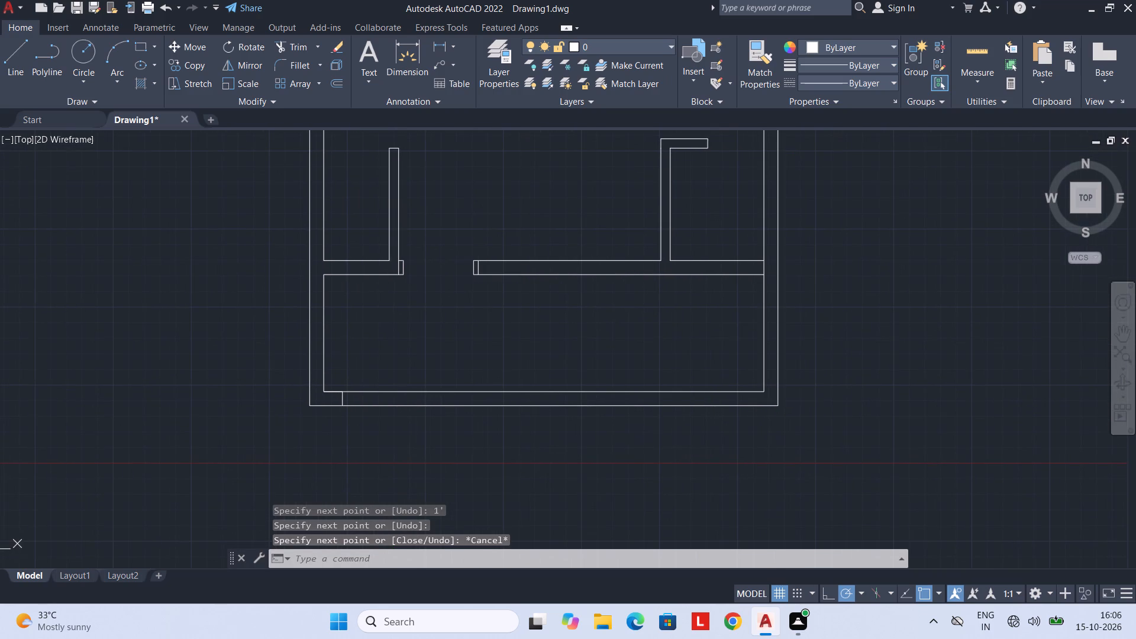
{"action": "scroll", "coordinate": [643, 446], "scroll_direction": "down", "scroll_amount": 2}
{"action": "middle_click_drag", "start_coordinate": [592, 437], "coordinate": [572, 453]}
{"action": "scroll", "coordinate": [457, 427], "scroll_direction": "up", "scroll_amount": 2}
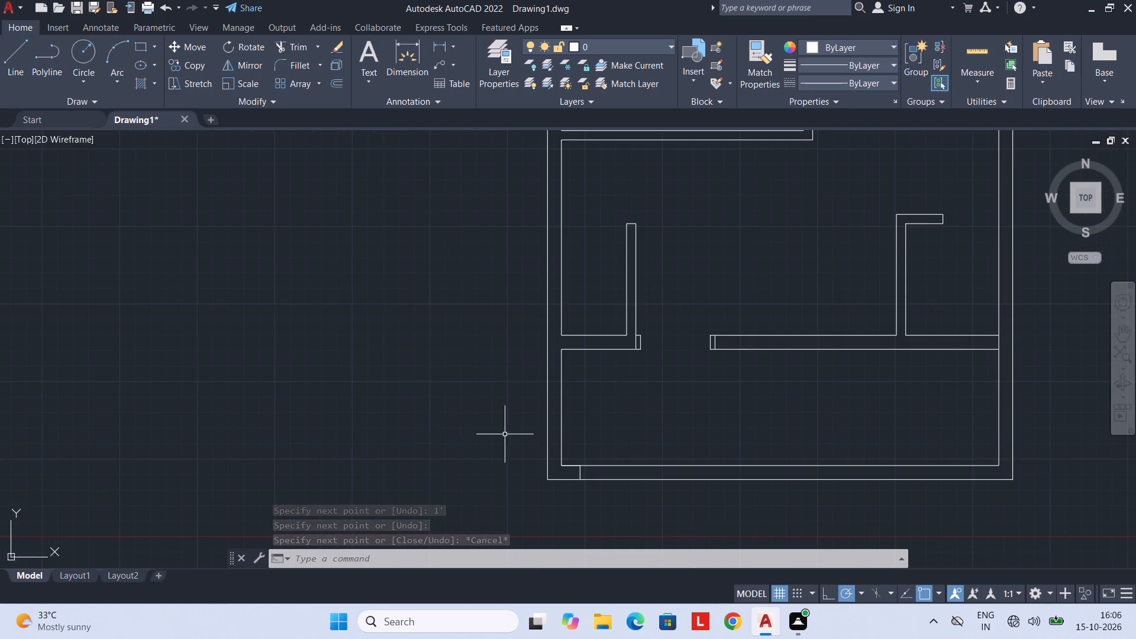
{"action": "middle_click_drag", "start_coordinate": [505, 434], "coordinate": [407, 361]}
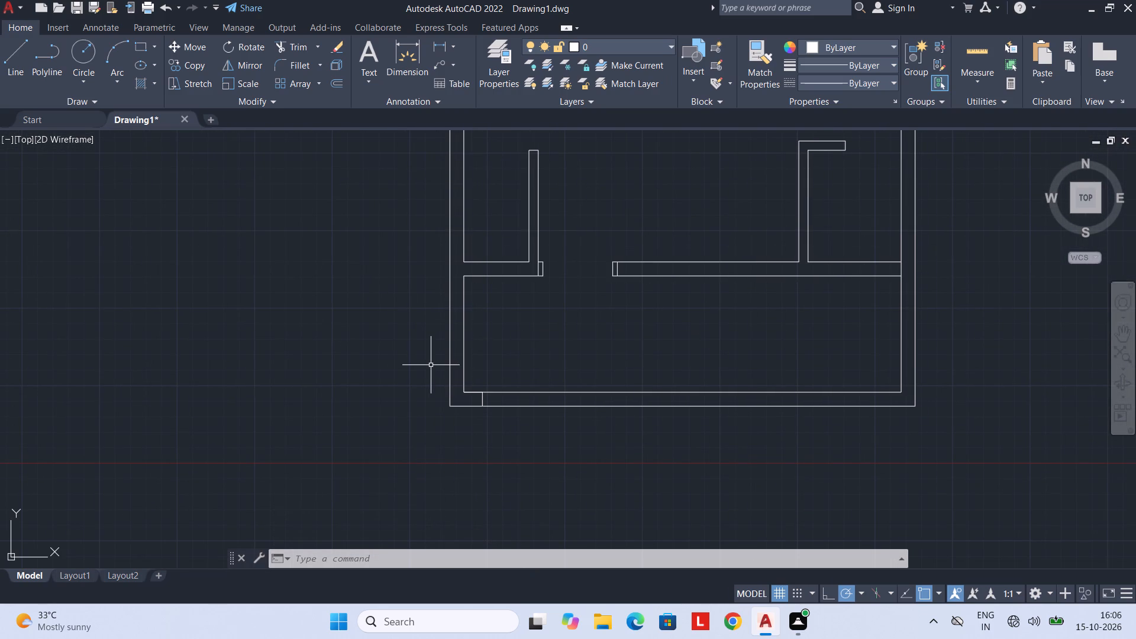
{"action": "middle_click_drag", "start_coordinate": [427, 361], "coordinate": [385, 387]}
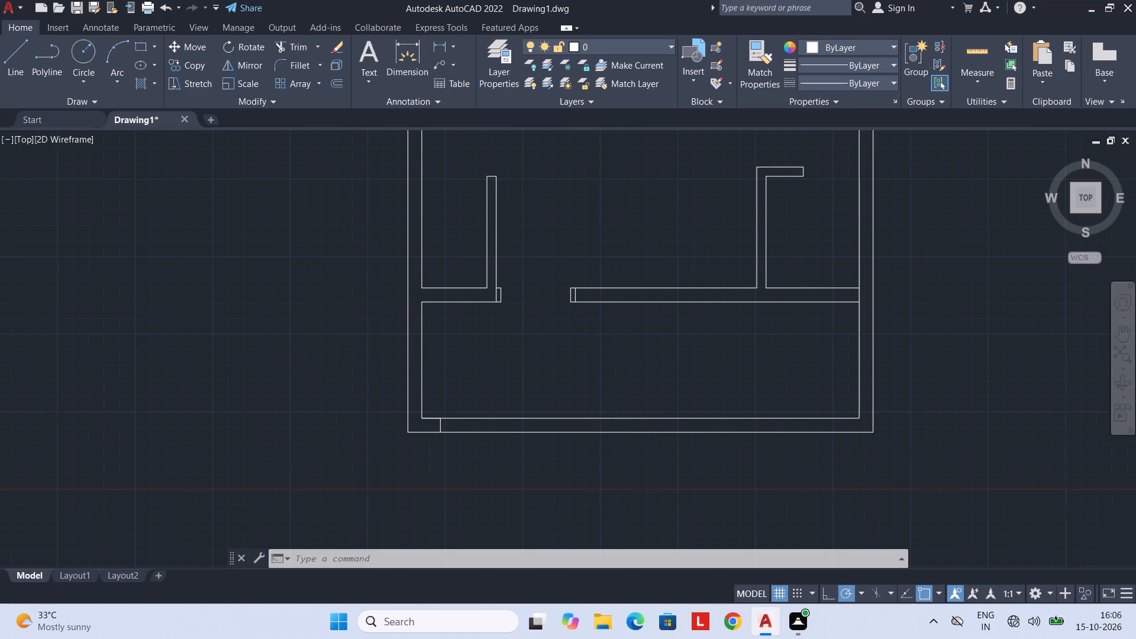
{"action": "middle_click_drag", "start_coordinate": [381, 386], "coordinate": [372, 400]}
{"action": "type", "text": "of"}
{"action": "key", "text": "space"}
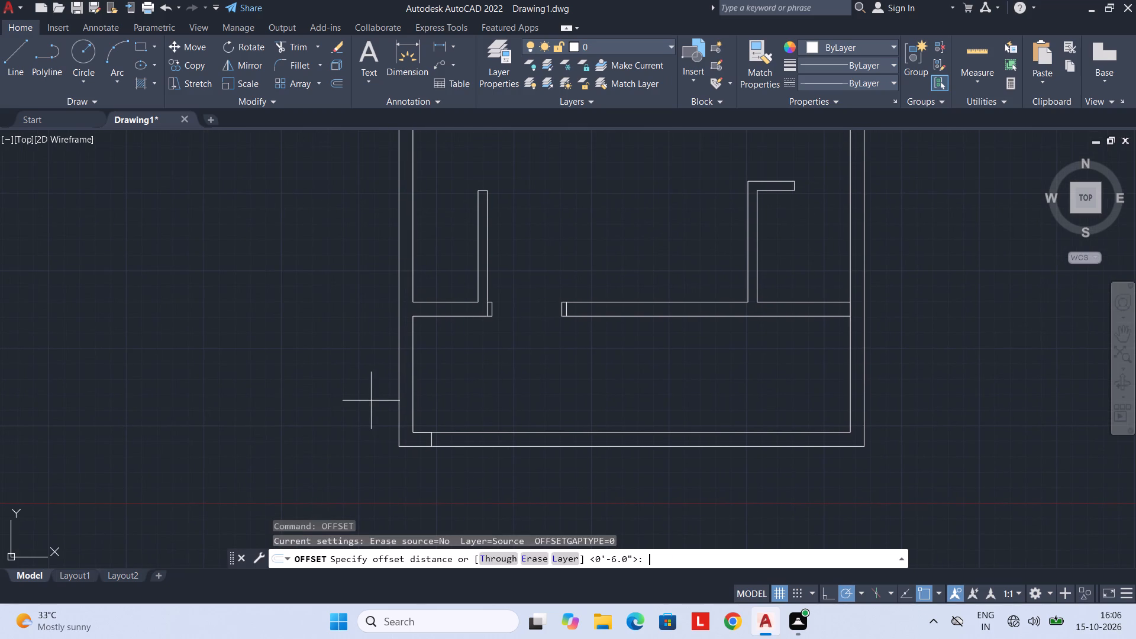
{"action": "key", "text": "3"}
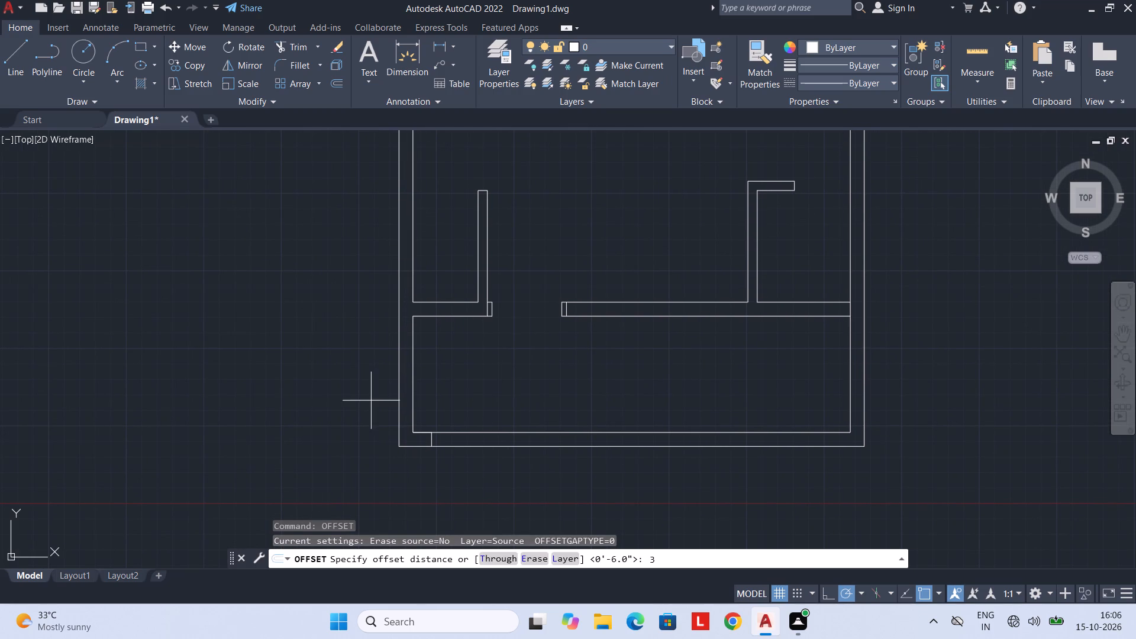
{"action": "key", "text": "semicolon"}
{"action": "key", "text": "BackSpace"}
{"action": "key", "text": "apostrophe"}
{"action": "key", "text": "Return"}
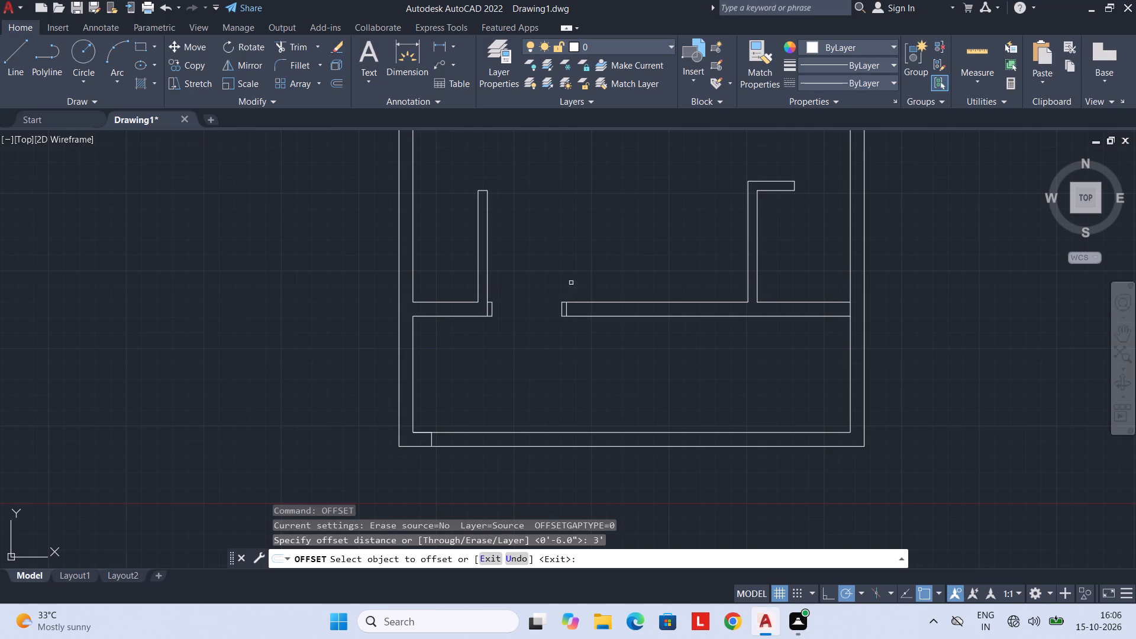
{"action": "middle_click_drag", "start_coordinate": [573, 278], "coordinate": [519, 451]}
{"action": "middle_click_drag", "start_coordinate": [512, 312], "coordinate": [509, 392]}
{"action": "middle_click_drag", "start_coordinate": [588, 237], "coordinate": [569, 337]}
{"action": "scroll", "coordinate": [593, 272], "scroll_direction": "up", "scroll_amount": 2}
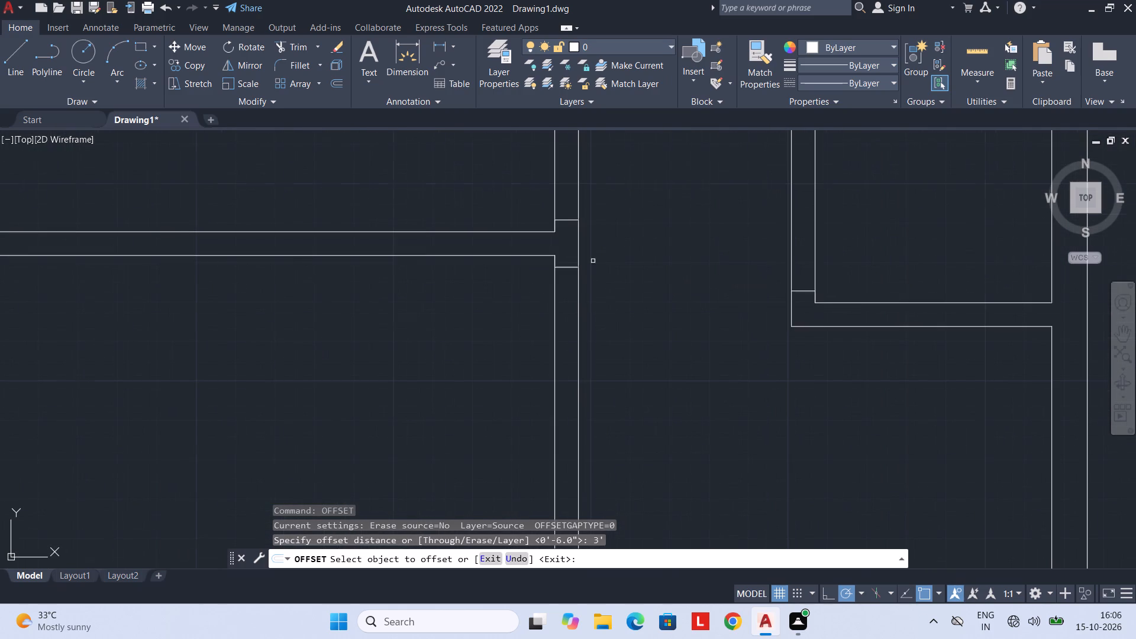
{"action": "left_click", "coordinate": [572, 267]}
{"action": "left_click_drag", "start_coordinate": [602, 432], "coordinate": [616, 444]}
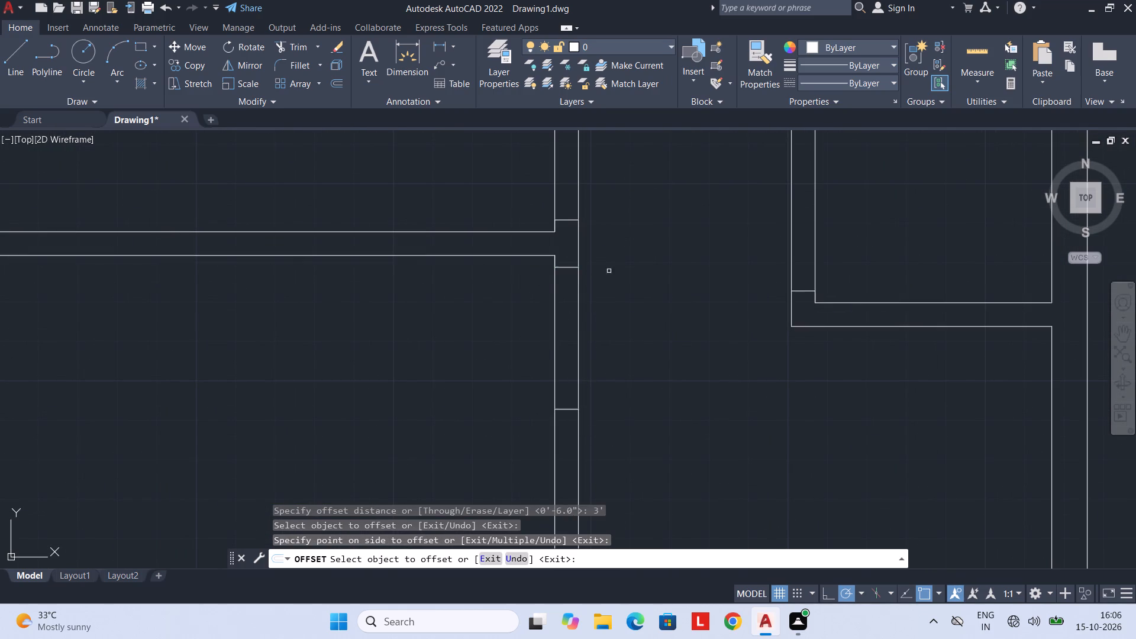
{"action": "middle_click_drag", "start_coordinate": [609, 268], "coordinate": [596, 406]}
{"action": "left_click", "coordinate": [557, 358]}
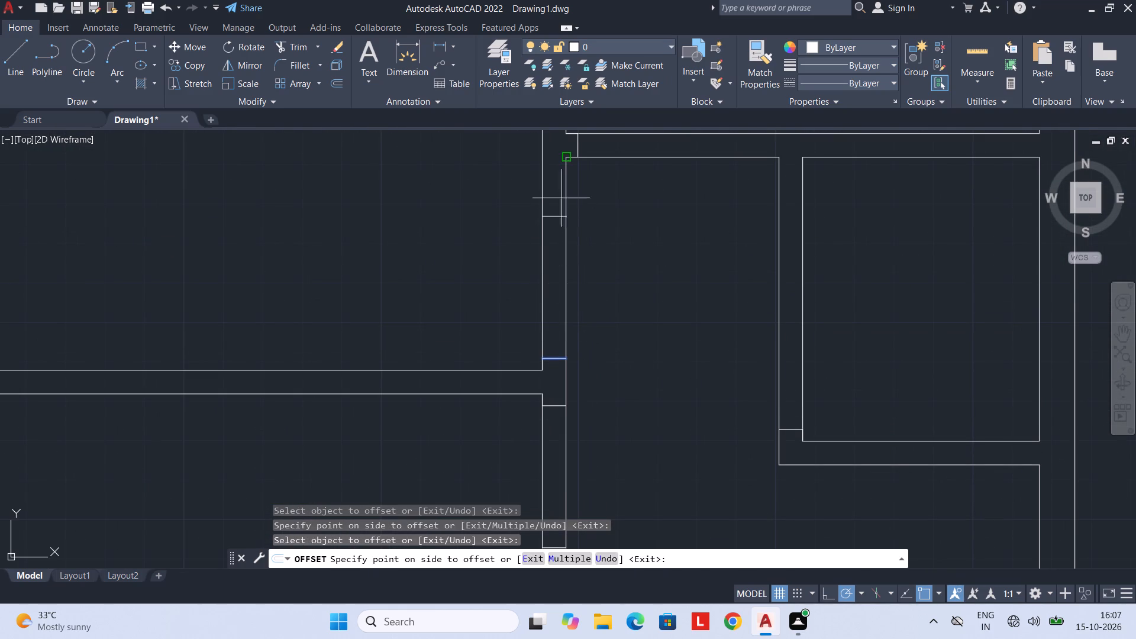
{"action": "left_click_drag", "start_coordinate": [560, 193], "coordinate": [560, 178]}
Offset the door jamb line in the partition below the top-right room 3' to the right.
{"action": "middle_click_drag", "start_coordinate": [614, 228], "coordinate": [562, 444]}
{"action": "left_click", "coordinate": [525, 363]}
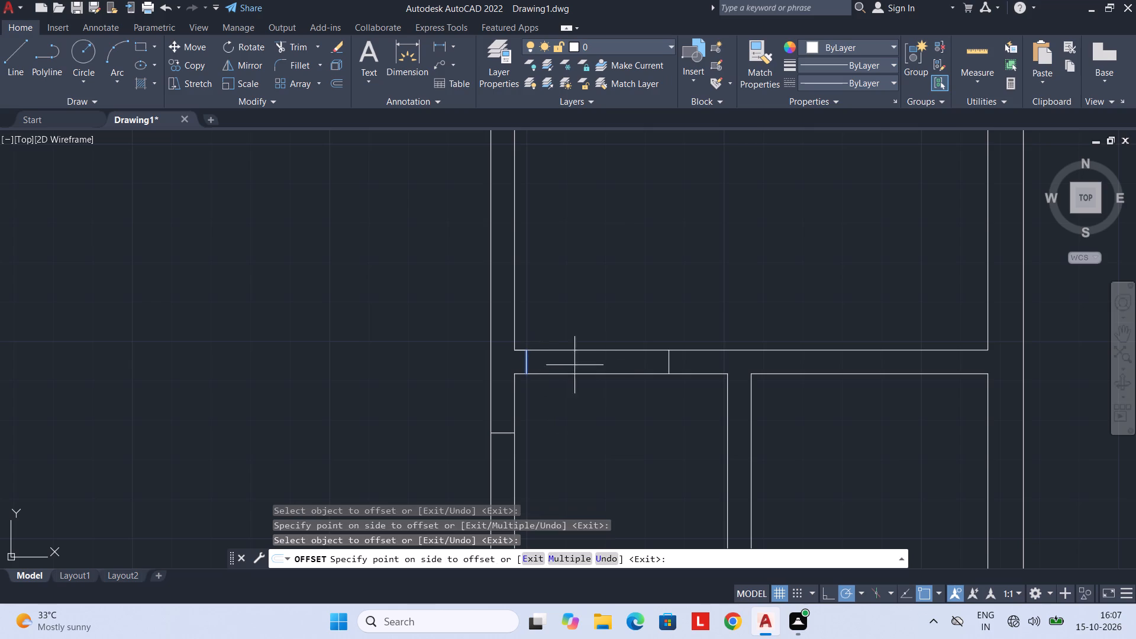
{"action": "left_click_drag", "start_coordinate": [684, 366], "coordinate": [738, 367]}
{"action": "scroll", "coordinate": [647, 406], "scroll_direction": "down", "scroll_amount": 3}
{"action": "middle_click_drag", "start_coordinate": [646, 408], "coordinate": [644, 436]}
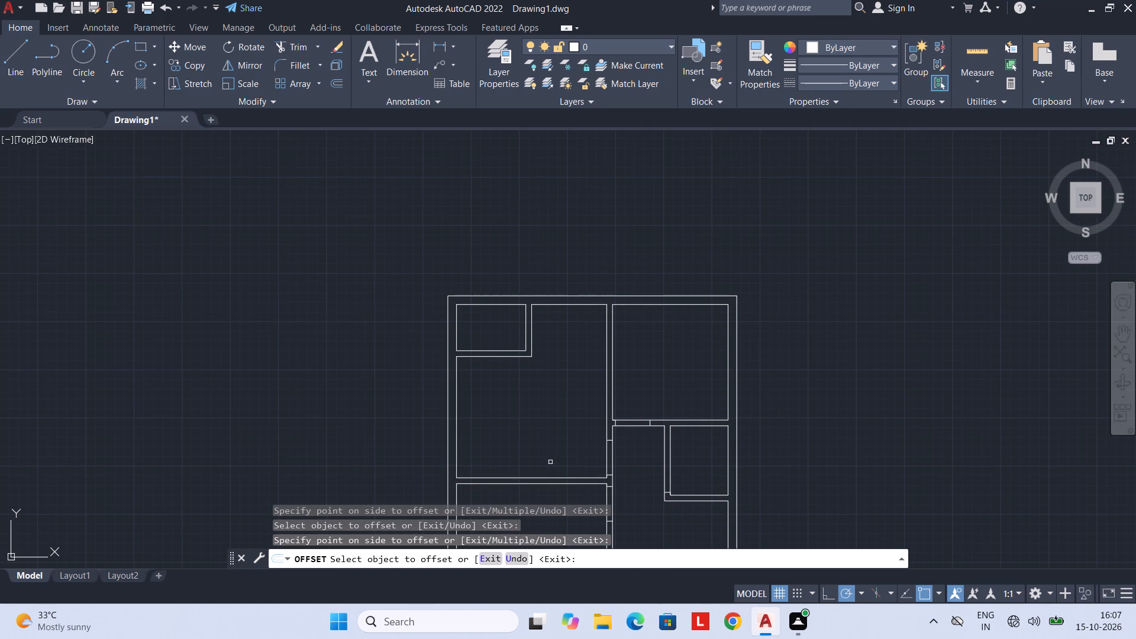
{"action": "key", "text": "Escape"}
Draw a door jamb line across the small top-left room's right partition, 3" above the room's inner lower-right corner.
{"action": "key", "text": "l"}
{"action": "key", "text": "space"}
{"action": "scroll", "coordinate": [522, 365], "scroll_direction": "up", "scroll_amount": 3}
{"action": "middle_click_drag", "start_coordinate": [524, 372], "coordinate": [524, 376]}
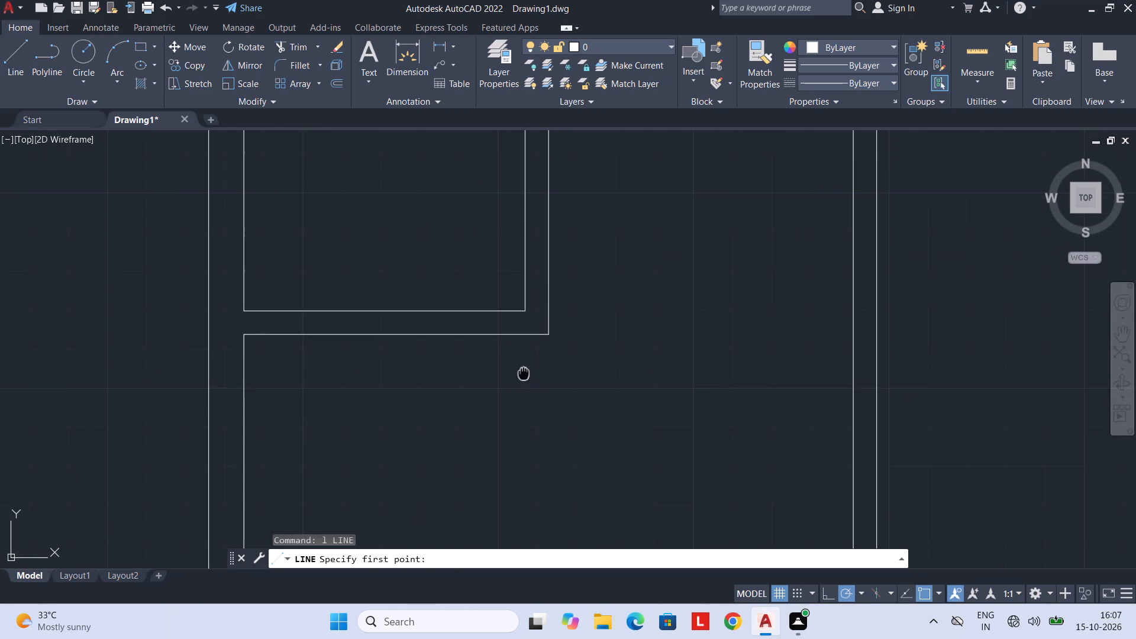
{"action": "middle_click_drag", "start_coordinate": [524, 376], "coordinate": [522, 465]}
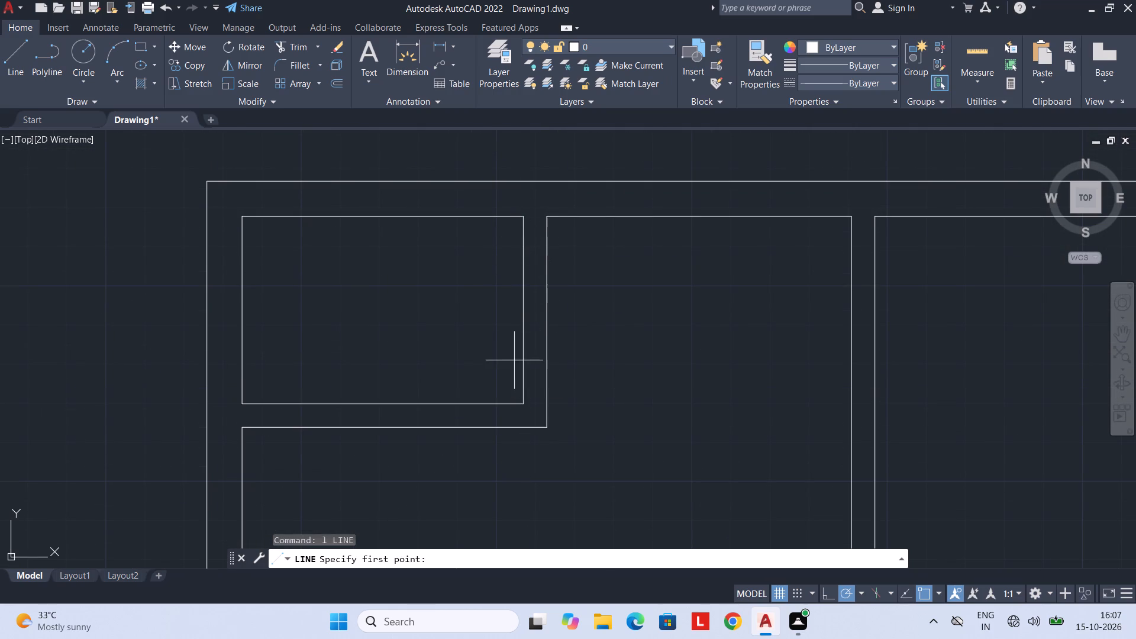
{"action": "left_click", "coordinate": [523, 406]}
{"action": "type", "text": "3\""}
{"action": "key", "text": "Return"}
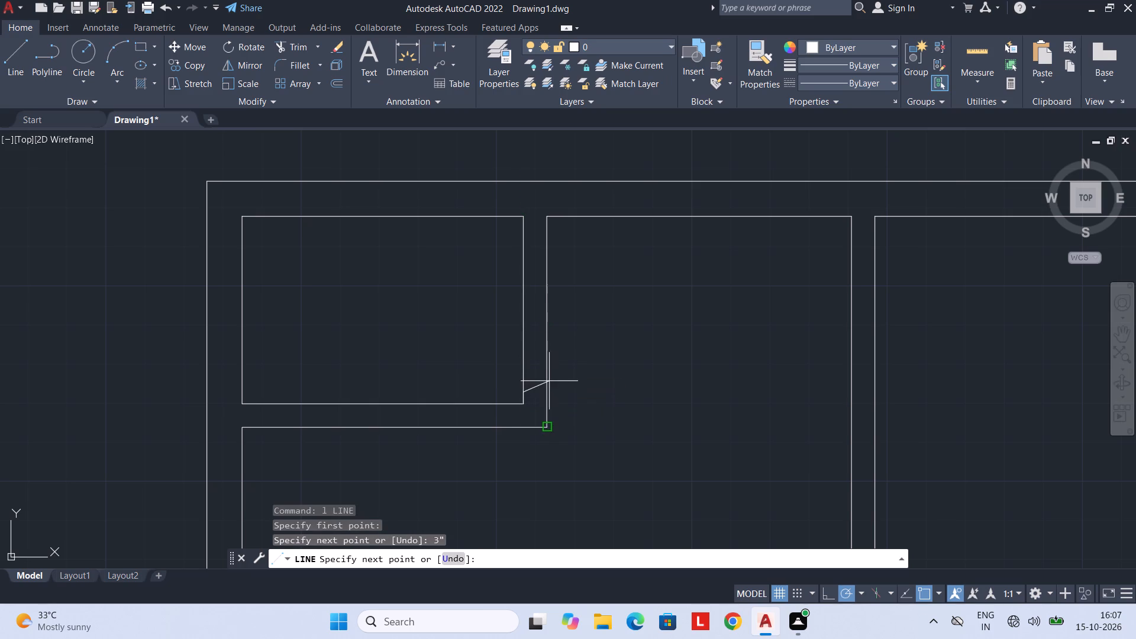
{"action": "left_click", "coordinate": [547, 392]}
{"action": "key", "text": "Escape"}
{"action": "key", "text": "space"}
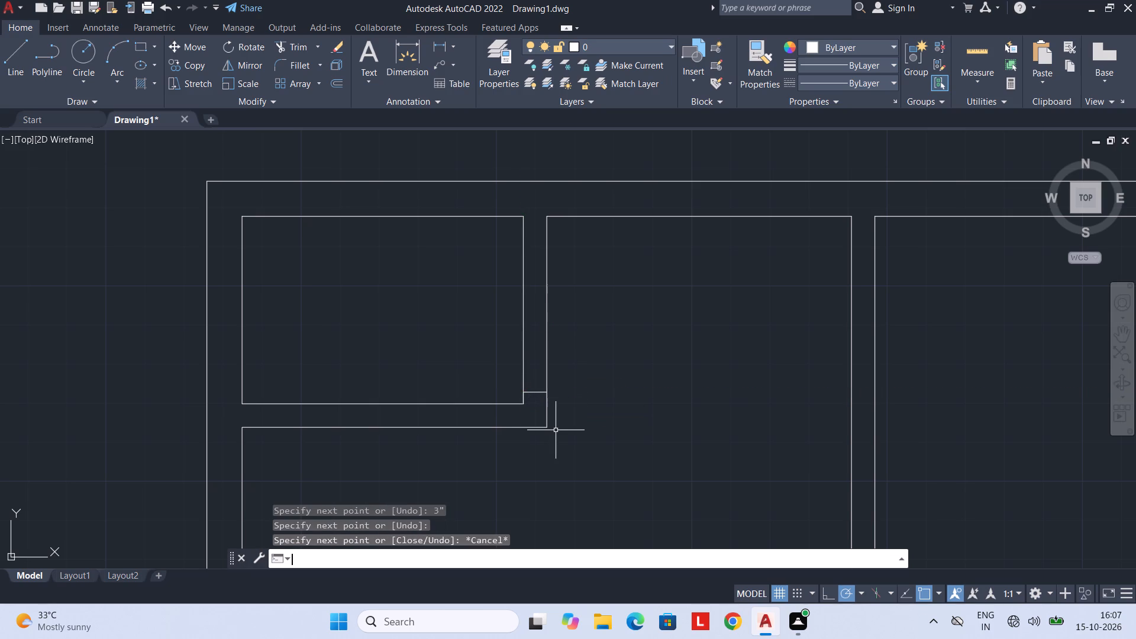
{"action": "key", "text": "Escape"}
Offset the door jamb lines of the small top-left room and the small right room 2.5' upward.
{"action": "type", "text": "of 2.5'"}
{"action": "key", "text": "Return"}
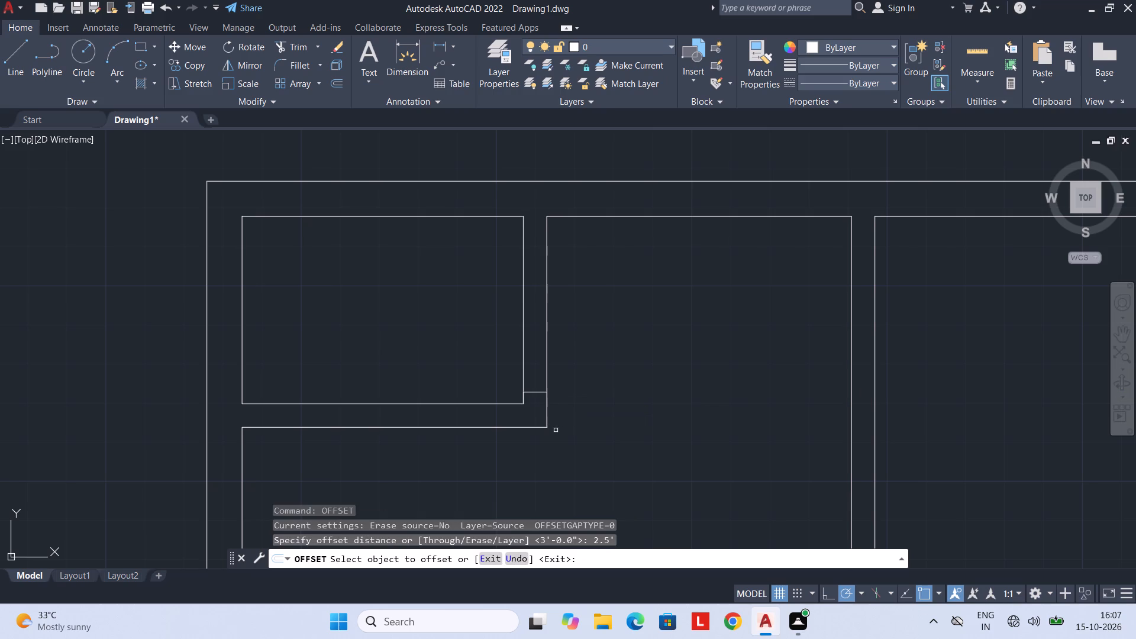
{"action": "left_click", "coordinate": [536, 392]}
{"action": "left_click_drag", "start_coordinate": [579, 271], "coordinate": [605, 254]}
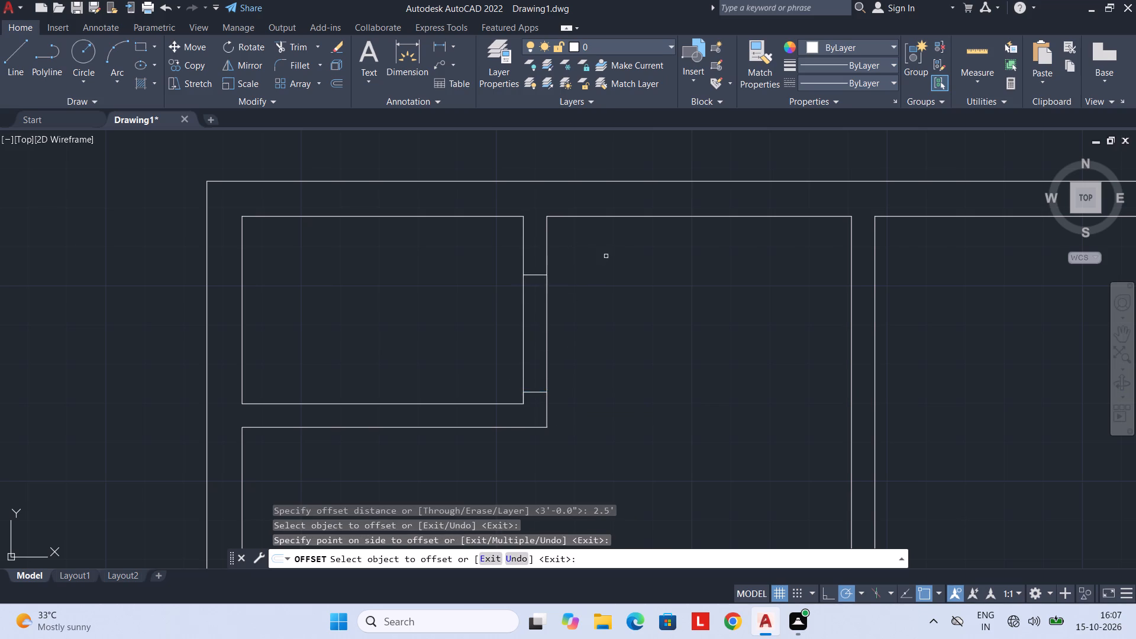
{"action": "scroll", "coordinate": [611, 263], "scroll_direction": "down", "scroll_amount": 3}
{"action": "middle_click_drag", "start_coordinate": [622, 322], "coordinate": [578, 296]}
{"action": "scroll", "coordinate": [728, 402], "scroll_direction": "up", "scroll_amount": 2}
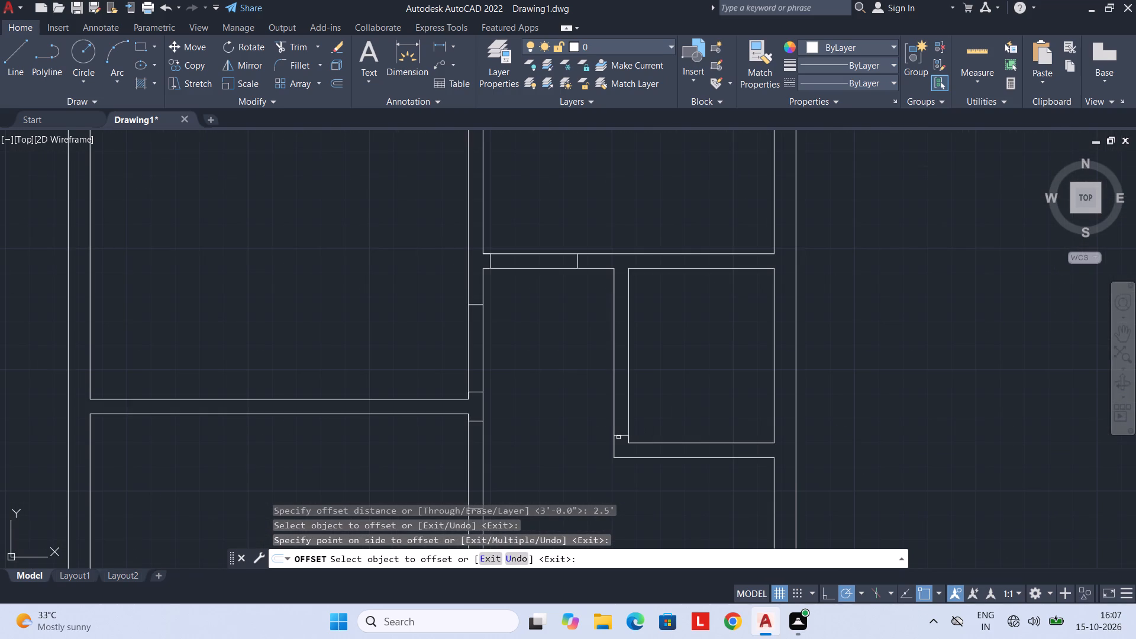
{"action": "left_click", "coordinate": [618, 437]}
{"action": "left_click_drag", "start_coordinate": [647, 331], "coordinate": [668, 319]}
{"action": "scroll", "coordinate": [690, 346], "scroll_direction": "down", "scroll_amount": 3}
{"action": "middle_click_drag", "start_coordinate": [676, 342], "coordinate": [653, 303]}
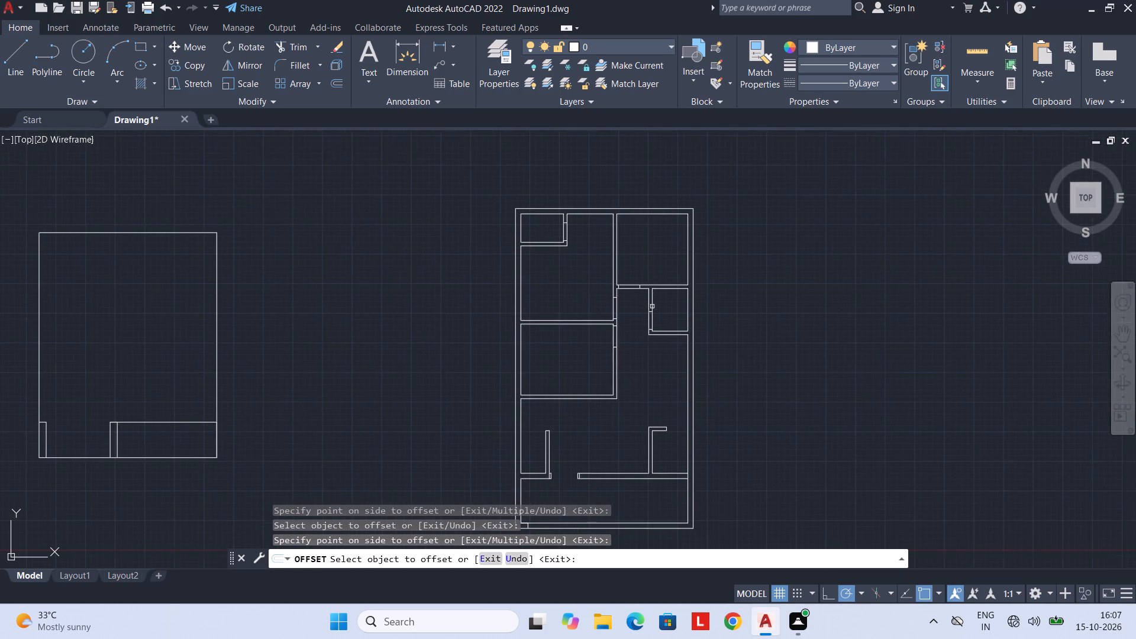
{"action": "scroll", "coordinate": [605, 446], "scroll_direction": "up", "scroll_amount": 1}
{"action": "middle_click_drag", "start_coordinate": [579, 455], "coordinate": [567, 475]}
{"action": "middle_click_drag", "start_coordinate": [578, 455], "coordinate": [565, 462]}
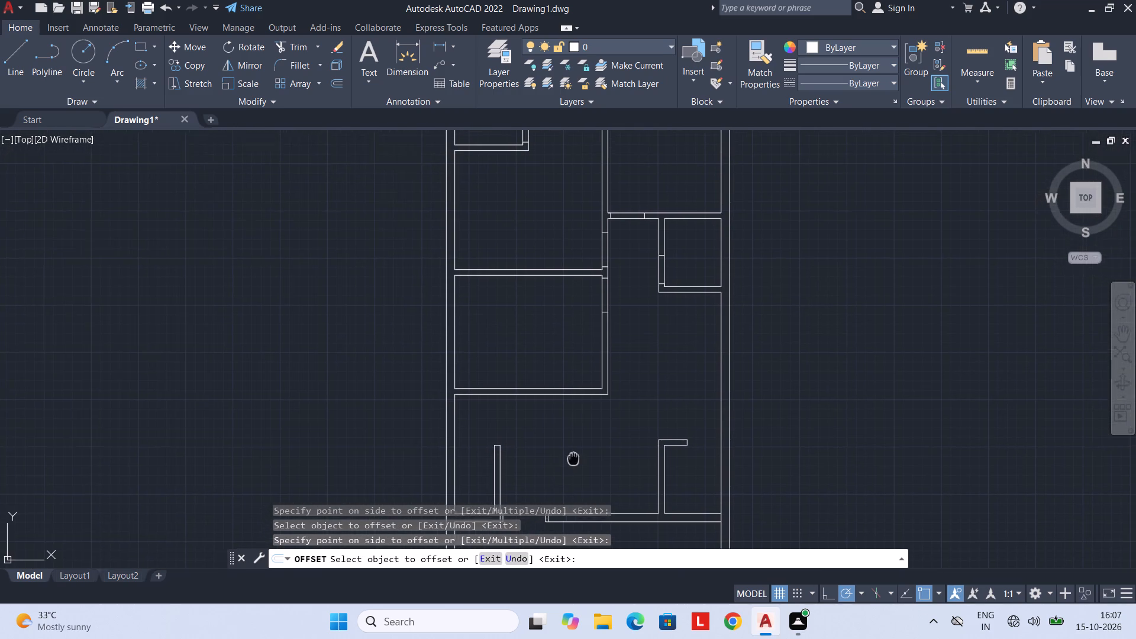
{"action": "middle_click_drag", "start_coordinate": [565, 462], "coordinate": [560, 464]}
{"action": "middle_click_drag", "start_coordinate": [563, 453], "coordinate": [556, 470]}
{"action": "middle_click_drag", "start_coordinate": [556, 465], "coordinate": [551, 414]}
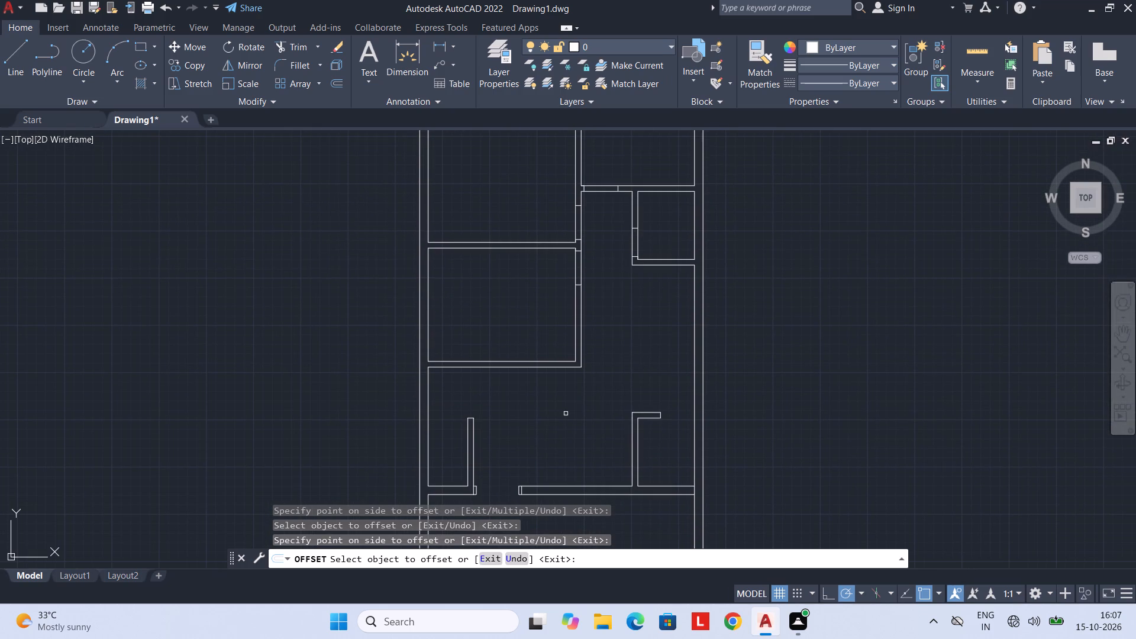
{"action": "key", "text": "Escape"}
Offset the opening line in the bottom outer wall 7' to the right.
{"action": "middle_click_drag", "start_coordinate": [567, 409], "coordinate": [556, 347]}
{"action": "middle_click_drag", "start_coordinate": [550, 372], "coordinate": [566, 307]}
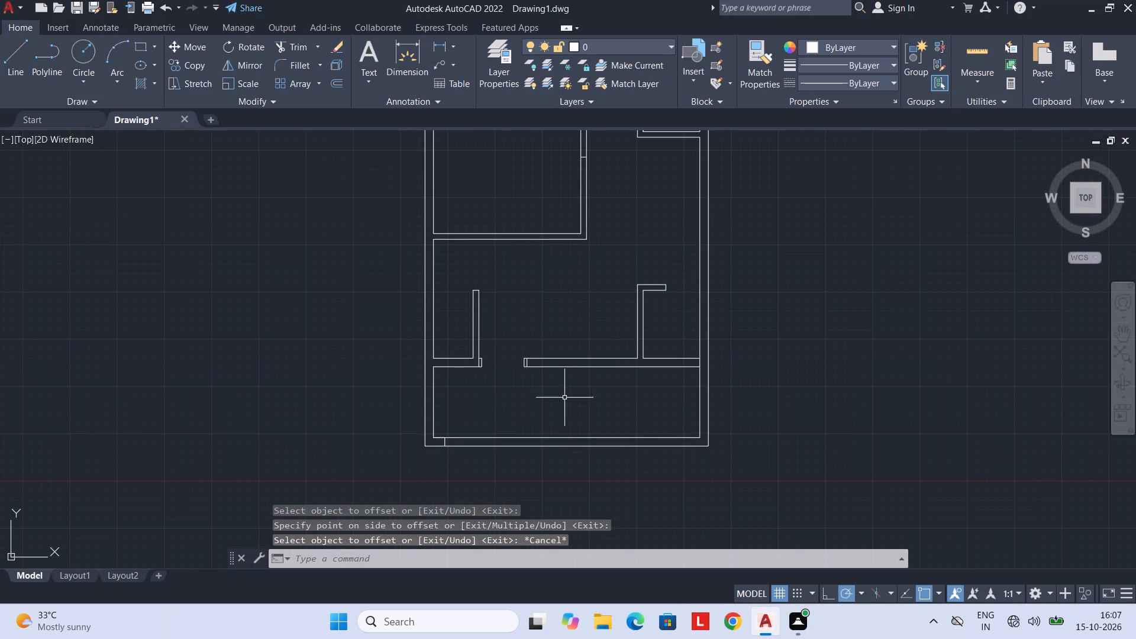
{"action": "type", "text": "of"}
{"action": "key", "text": "space"}
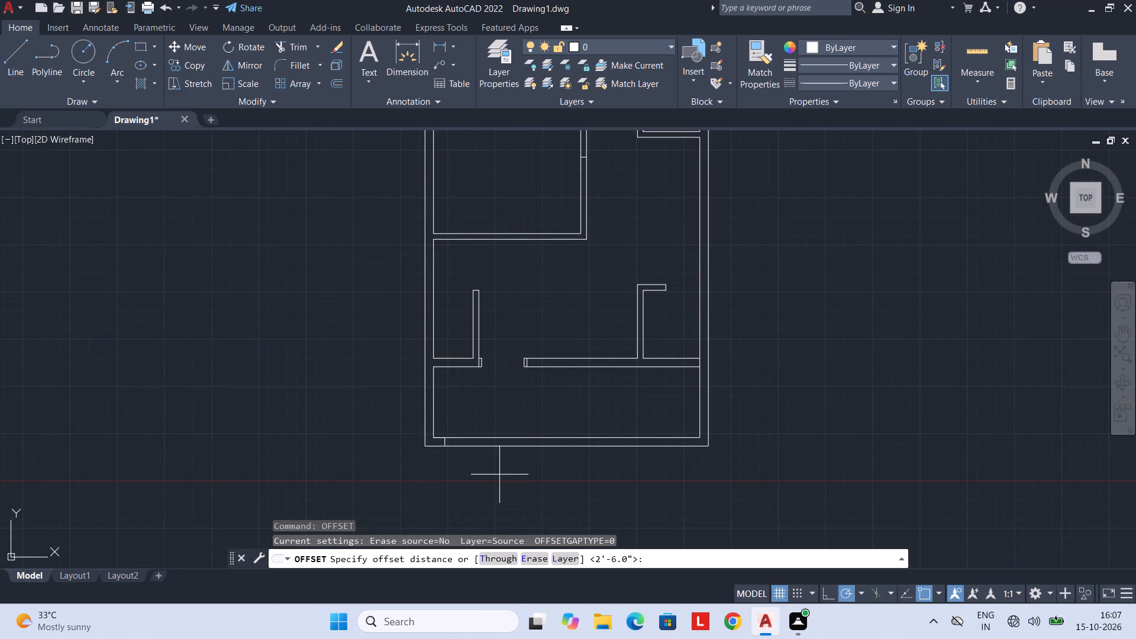
{"action": "type", "text": "7'"}
{"action": "key", "text": "Return"}
{"action": "scroll", "coordinate": [440, 446], "scroll_direction": "up", "scroll_amount": 2}
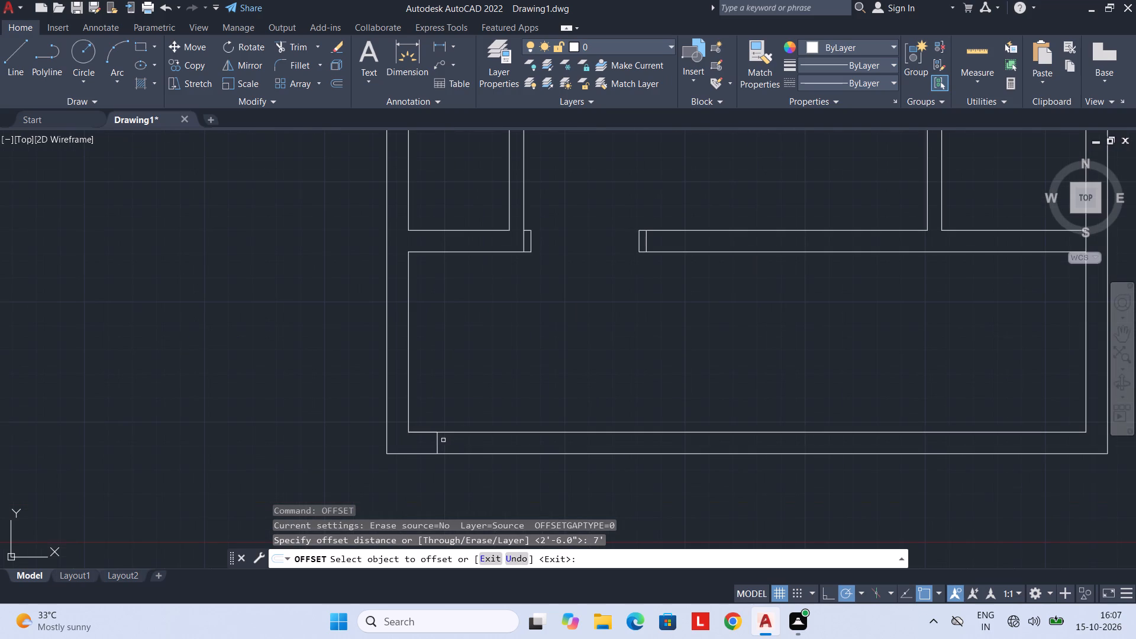
{"action": "left_click", "coordinate": [435, 443]}
{"action": "left_click_drag", "start_coordinate": [887, 473], "coordinate": [947, 473]}
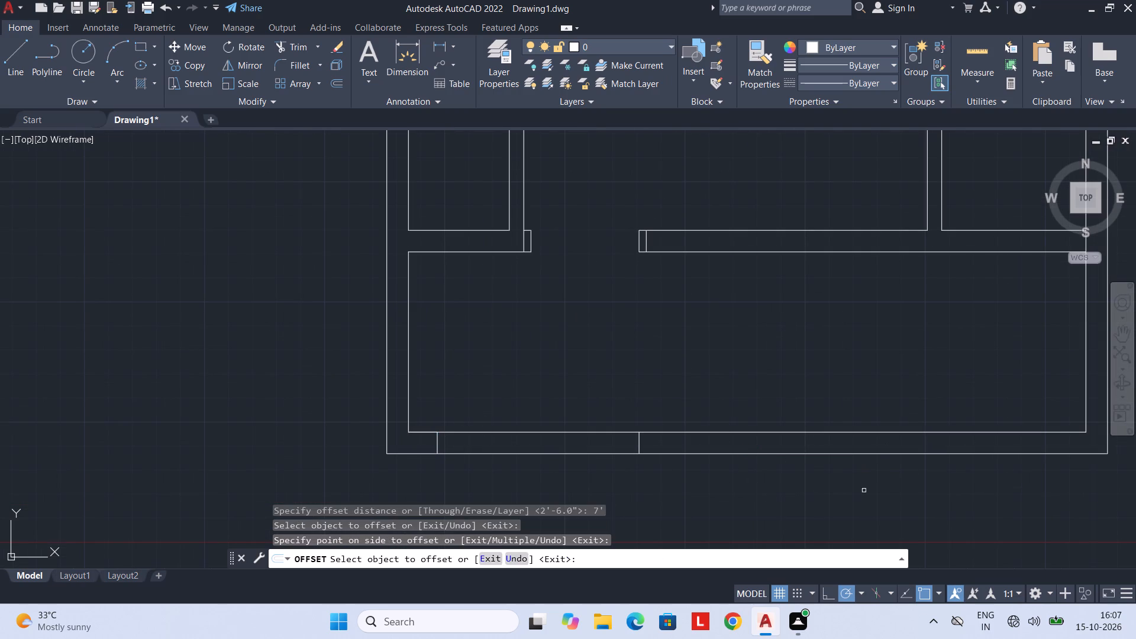
{"action": "key", "text": "Escape"}
Offset the right opening line in the bottom outer wall by 1' further right.
{"action": "scroll", "coordinate": [680, 505], "scroll_direction": "down", "scroll_amount": 2}
{"action": "middle_click_drag", "start_coordinate": [658, 486], "coordinate": [616, 458]}
{"action": "type", "text": "of 1'"}
{"action": "key", "text": "Return"}
{"action": "scroll", "coordinate": [608, 451], "scroll_direction": "up", "scroll_amount": 1}
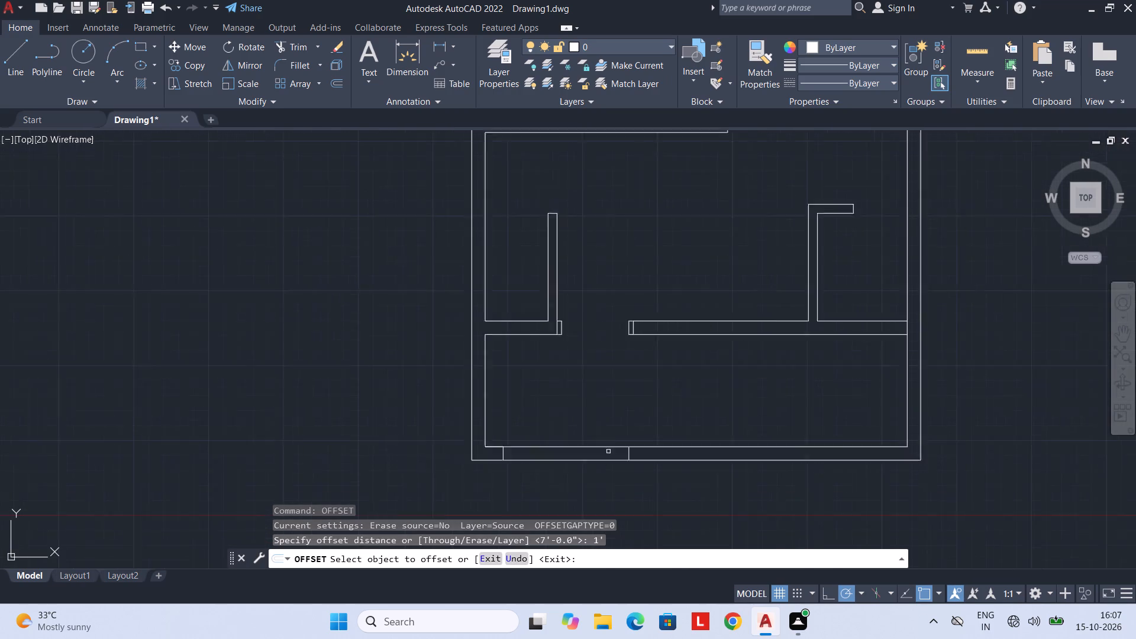
{"action": "scroll", "coordinate": [609, 447], "scroll_direction": "up", "scroll_amount": 1}
{"action": "left_click", "coordinate": [638, 463]}
{"action": "left_click_drag", "start_coordinate": [712, 467], "coordinate": [755, 470]}
{"action": "key", "text": "Escape"}
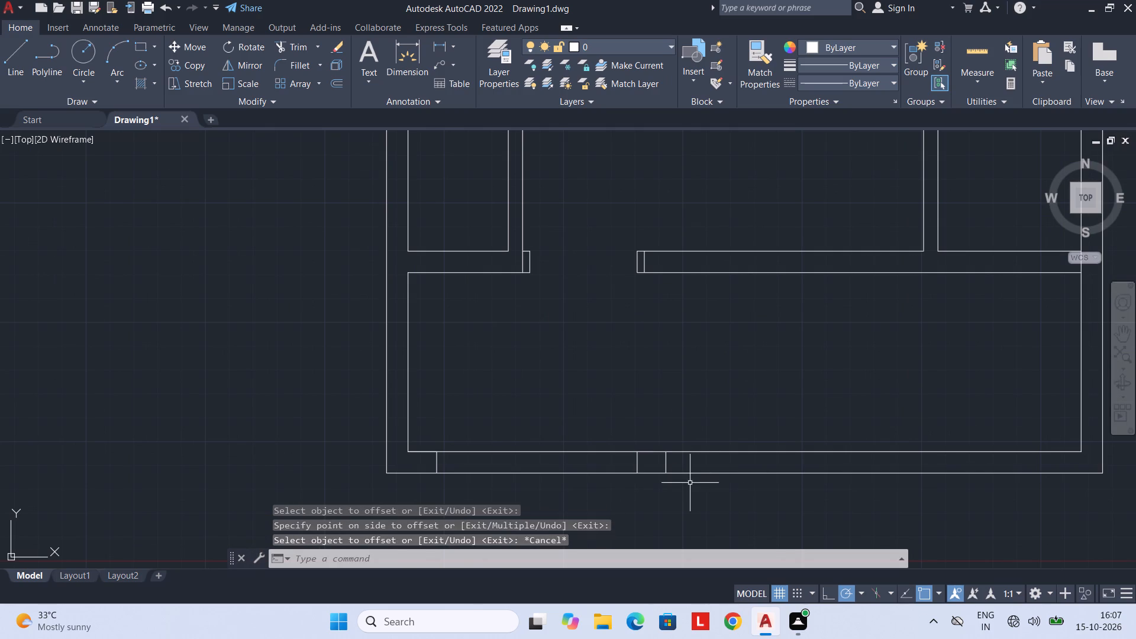
Delete the separate rectangular outline drawing to the left of the floor plan.
{"action": "scroll", "coordinate": [690, 483], "scroll_direction": "down", "scroll_amount": 3}
{"action": "middle_click_drag", "start_coordinate": [511, 396], "coordinate": [556, 411]}
{"action": "scroll", "coordinate": [538, 392], "scroll_direction": "down", "scroll_amount": 1}
{"action": "left_click_drag", "start_coordinate": [455, 248], "coordinate": [422, 456]}
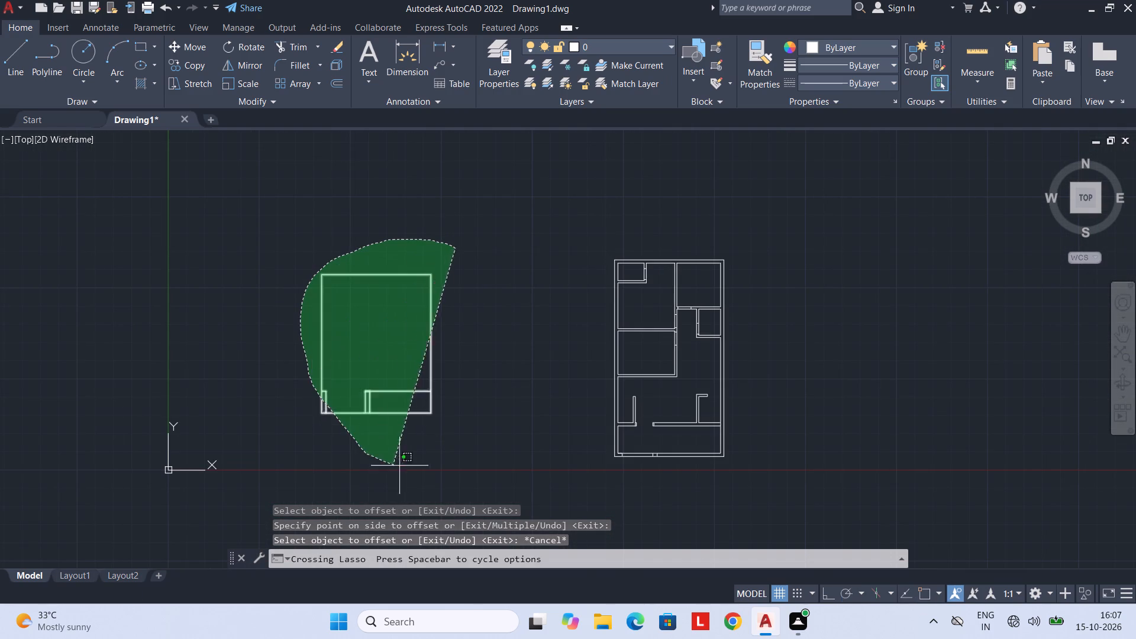
{"action": "left_click_drag", "start_coordinate": [422, 456], "coordinate": [469, 428]}
{"action": "key", "text": "Delete"}
Trim the bottom outer wall lines between the two opening lines spaced 7' apart.
{"action": "middle_click_drag", "start_coordinate": [488, 410], "coordinate": [368, 376]}
{"action": "scroll", "coordinate": [544, 406], "scroll_direction": "up", "scroll_amount": 2}
{"action": "middle_click_drag", "start_coordinate": [547, 417], "coordinate": [524, 395]}
{"action": "type", "text": "tr"}
{"action": "key", "text": "space"}
{"action": "left_click_drag", "start_coordinate": [470, 398], "coordinate": [454, 456]}
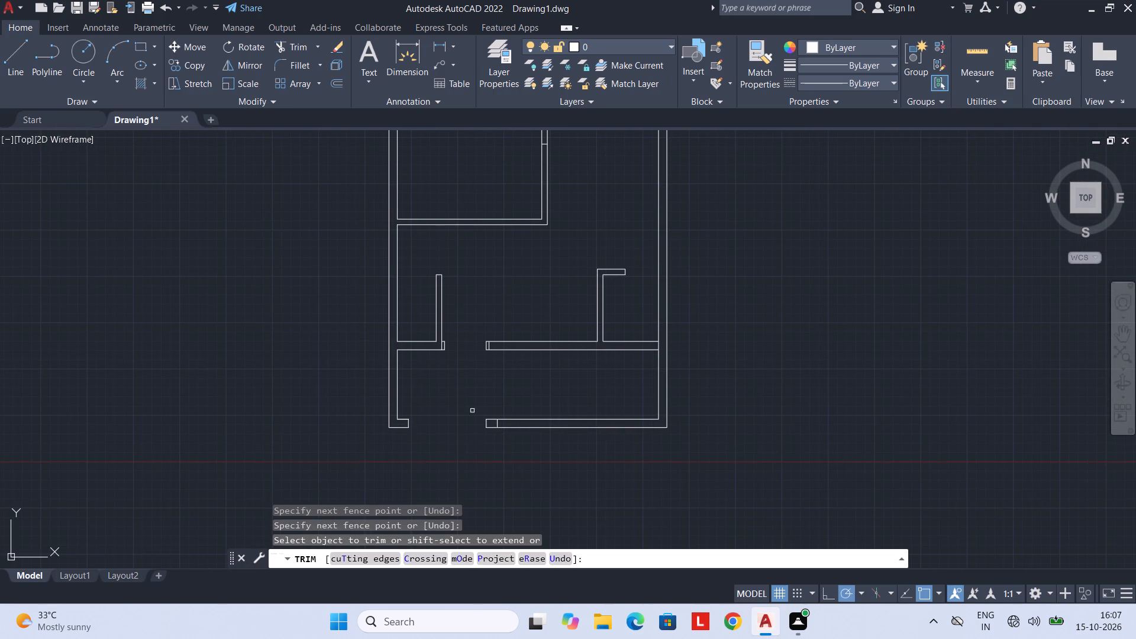
Trim the wall lines between the jambs of both door openings in the central vertical partition.
{"action": "middle_click_drag", "start_coordinate": [484, 379], "coordinate": [482, 435]}
{"action": "middle_click_drag", "start_coordinate": [461, 377], "coordinate": [460, 487]}
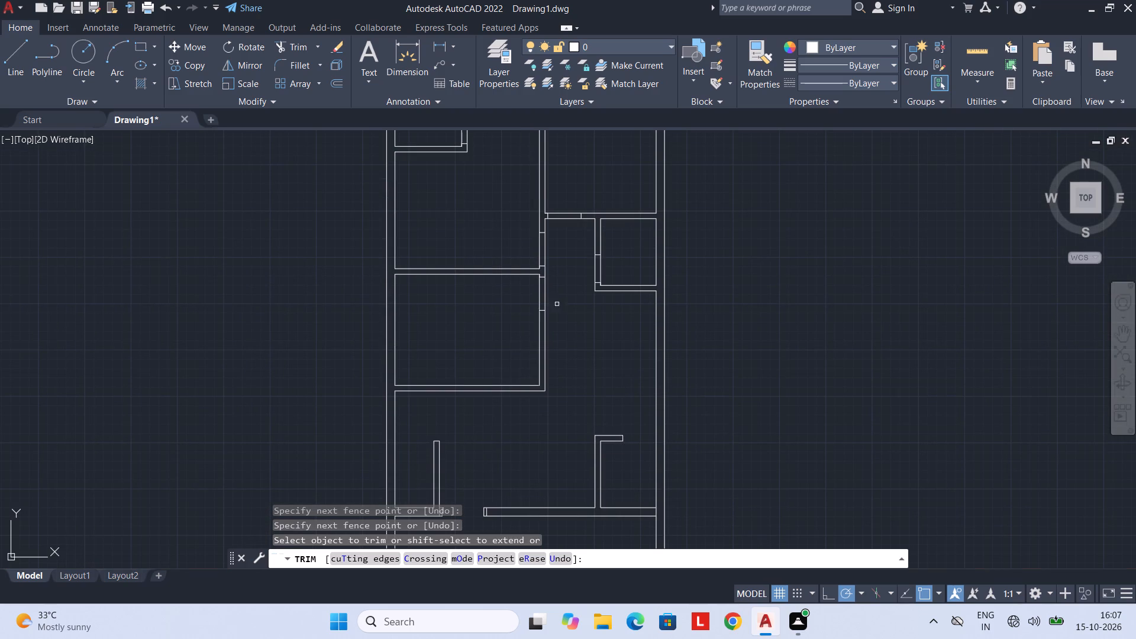
{"action": "left_click_drag", "start_coordinate": [557, 289], "coordinate": [506, 298]}
{"action": "middle_click_drag", "start_coordinate": [513, 289], "coordinate": [486, 422]}
{"action": "left_click_drag", "start_coordinate": [529, 376], "coordinate": [477, 382]}
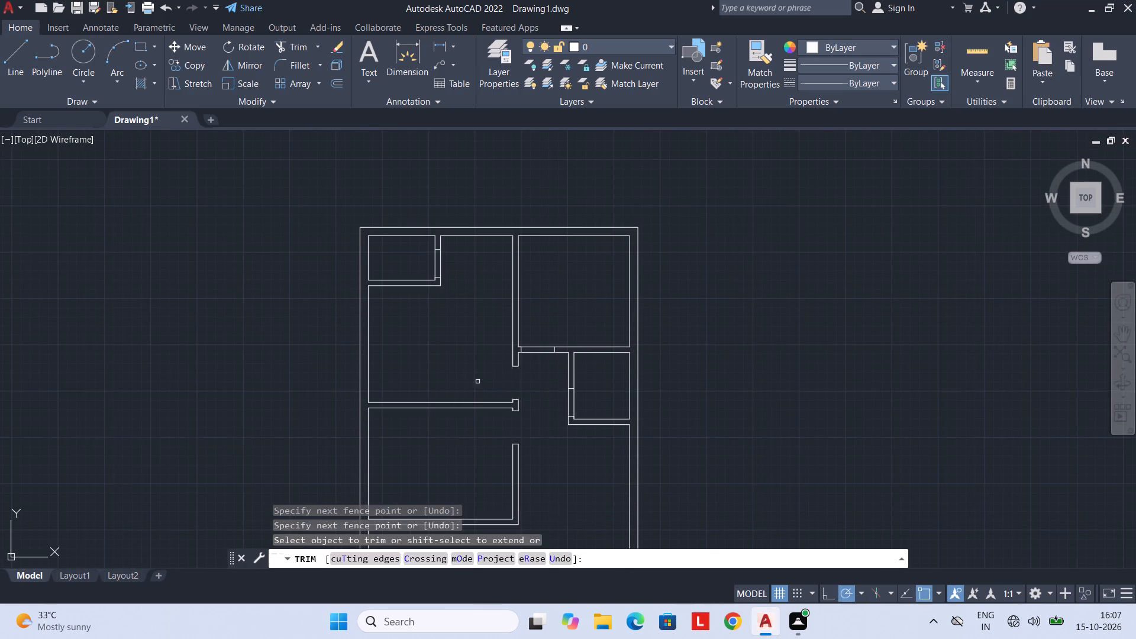
Trim the wall lines at the door openings below the top-right room, in the small top-left room and in the small right room.
{"action": "left_click_drag", "start_coordinate": [540, 334], "coordinate": [540, 386]}
{"action": "left_click_drag", "start_coordinate": [459, 255], "coordinate": [402, 263]}
{"action": "left_click_drag", "start_coordinate": [553, 405], "coordinate": [580, 404]}
{"action": "middle_click_drag", "start_coordinate": [573, 462], "coordinate": [534, 415]}
{"action": "middle_click_drag", "start_coordinate": [533, 427], "coordinate": [528, 411]}
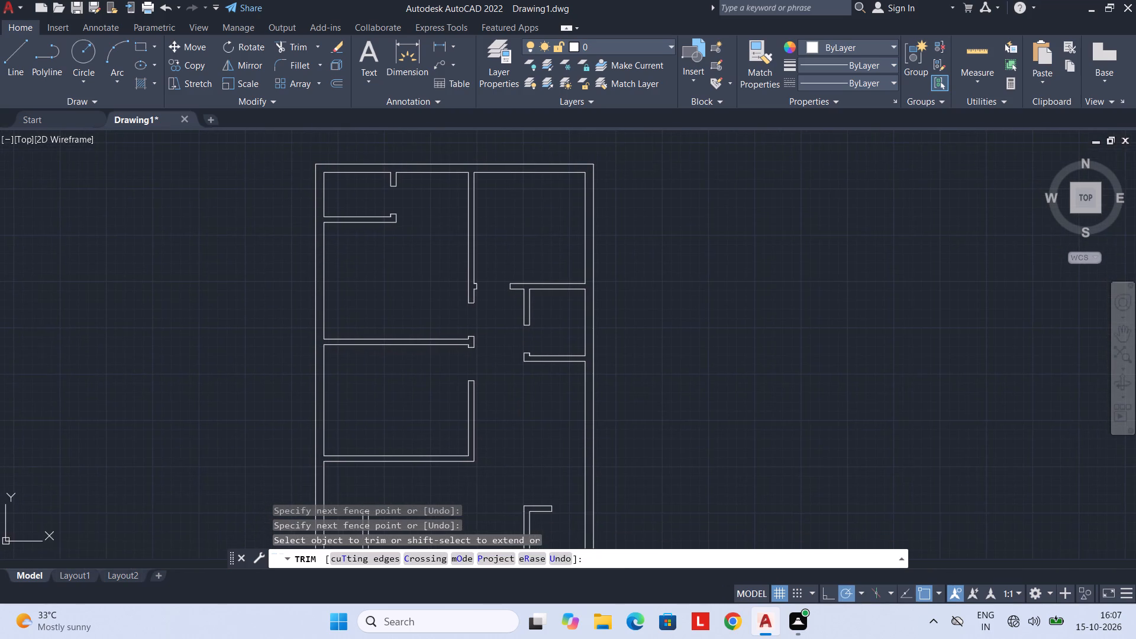
Draw a 3" by 4' door-leaf rectangle rising from the left jamb of the opening in the lower horizontal wall.
{"action": "middle_click_drag", "start_coordinate": [528, 412], "coordinate": [519, 383]}
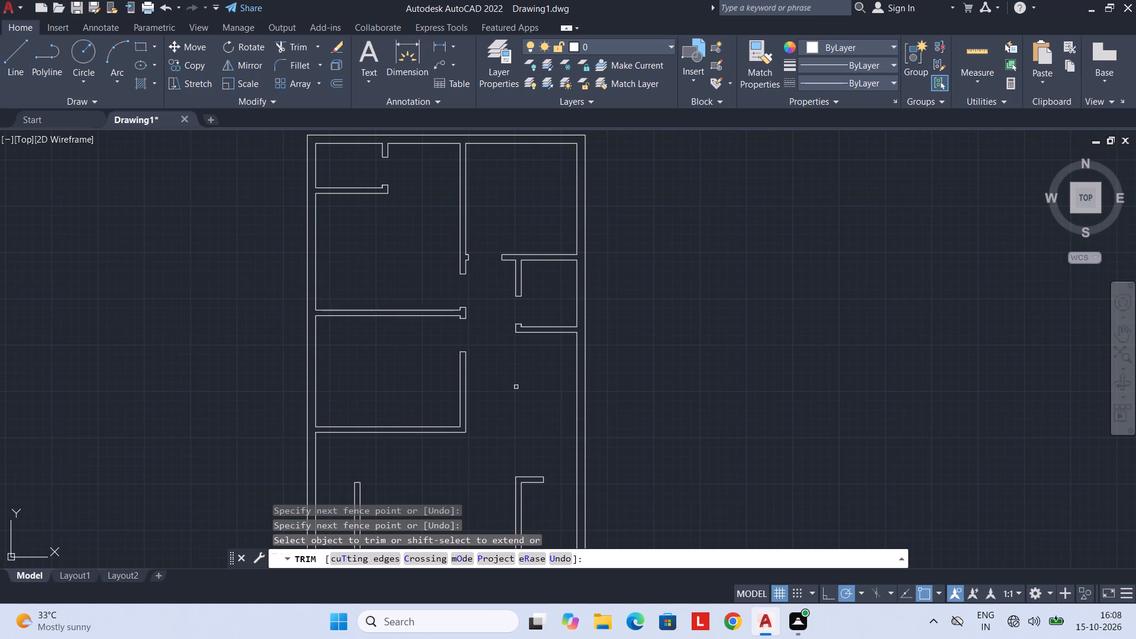
{"action": "key", "text": "Escape"}
{"action": "type", "text": "rec"}
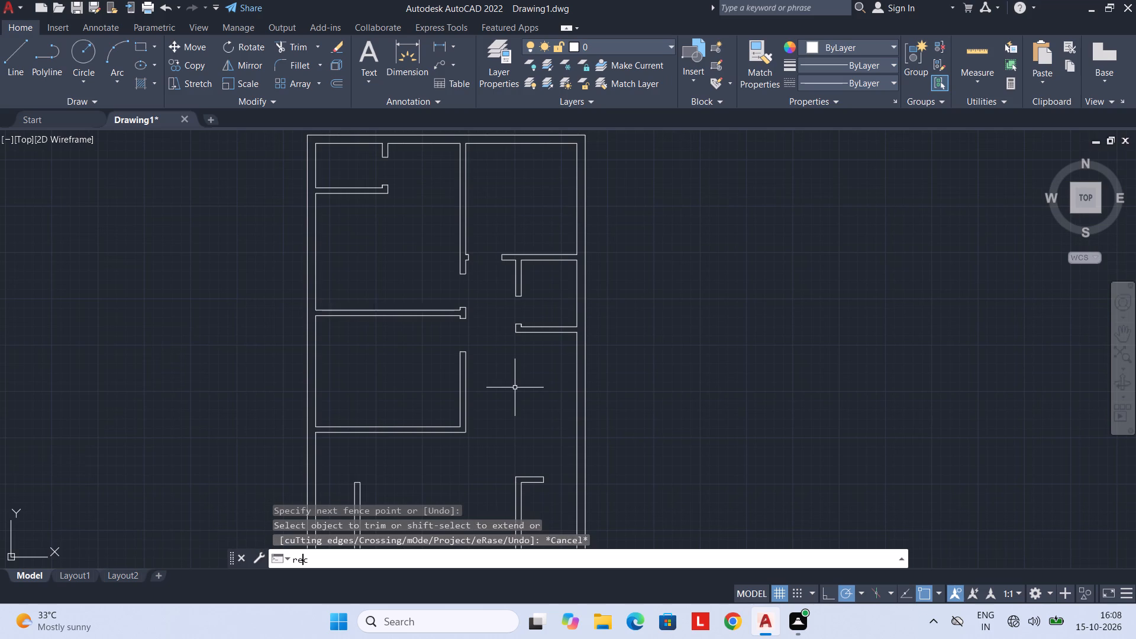
{"action": "key", "text": "space"}
{"action": "middle_click_drag", "start_coordinate": [505, 443], "coordinate": [504, 341]}
{"action": "scroll", "coordinate": [323, 441], "scroll_direction": "up", "scroll_amount": 3}
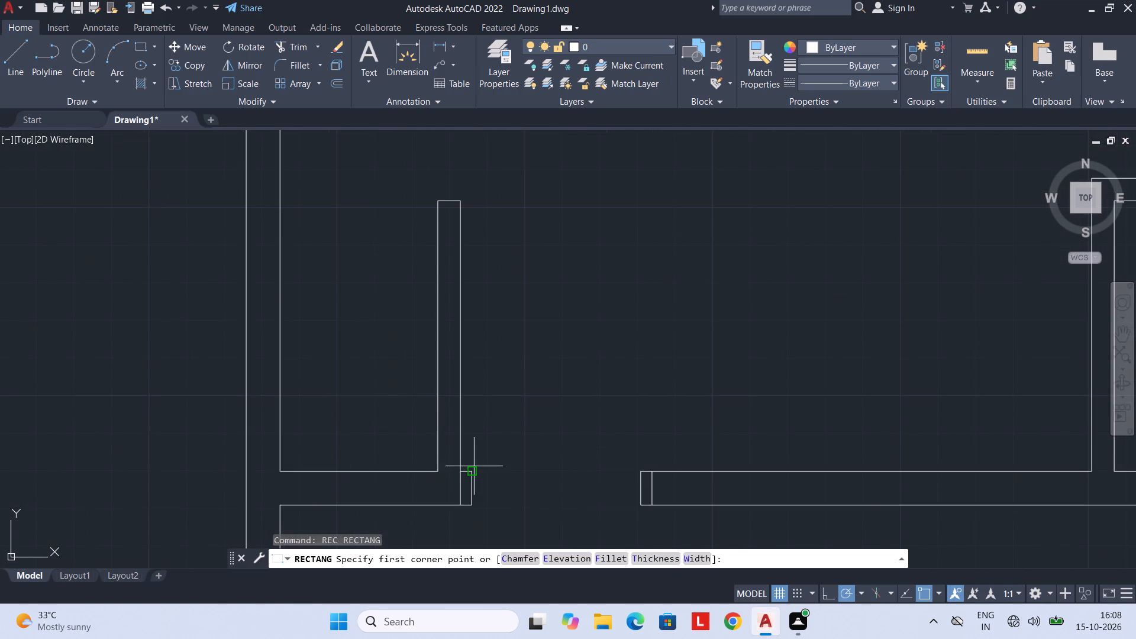
{"action": "left_click", "coordinate": [472, 470]}
{"action": "type", "text": "d"}
{"action": "key", "text": "space"}
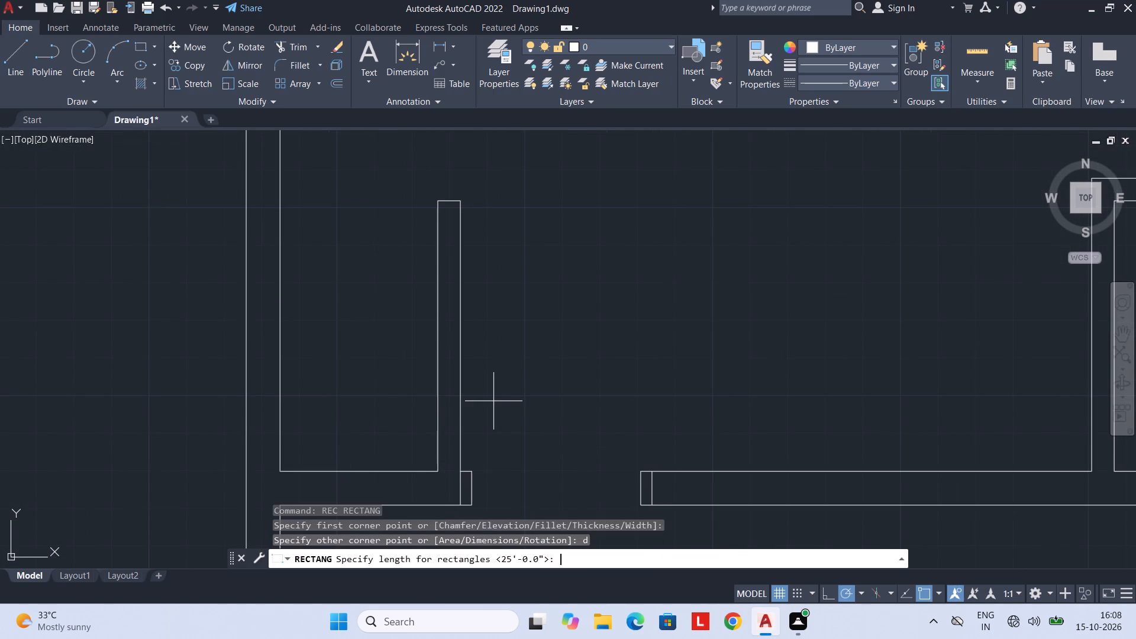
{"action": "type", "text": "3\""}
{"action": "key", "text": "Return"}
{"action": "type", "text": "4'"}
{"action": "key", "text": "Return"}
{"action": "left_click_drag", "start_coordinate": [610, 392], "coordinate": [615, 389]}
Draw a 3' by 3" door-leaf rectangle below the jamb where the middle horizontal wall meets the central partition, extending into the lower room.
{"action": "scroll", "coordinate": [532, 308], "scroll_direction": "down", "scroll_amount": 2}
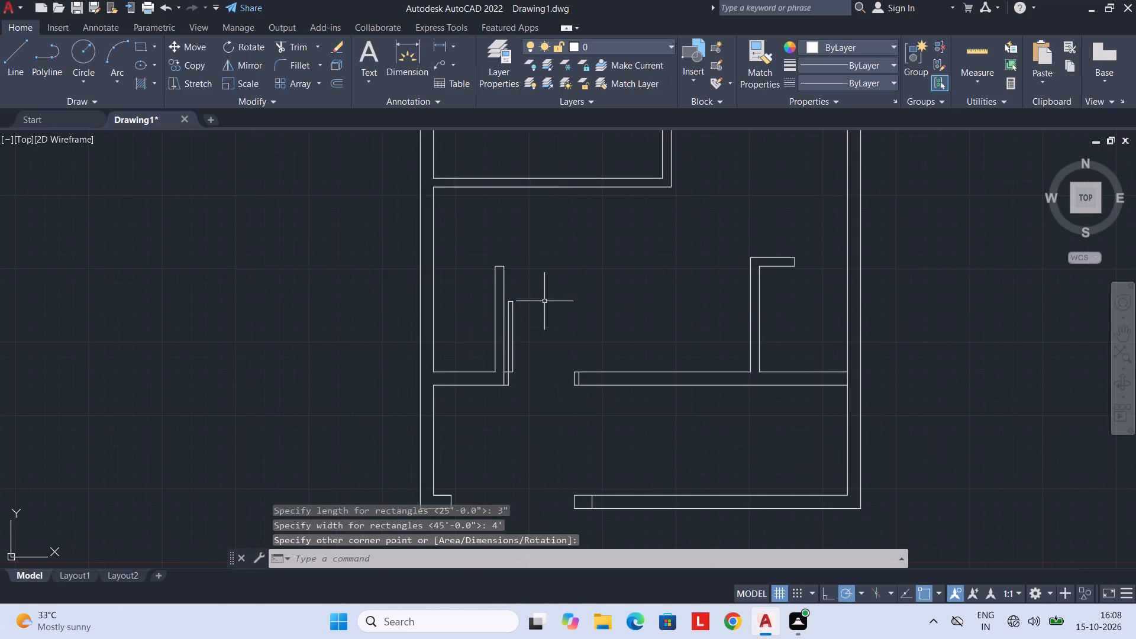
{"action": "middle_click_drag", "start_coordinate": [544, 301], "coordinate": [490, 446]}
{"action": "middle_click_drag", "start_coordinate": [567, 330], "coordinate": [466, 480]}
{"action": "scroll", "coordinate": [512, 355], "scroll_direction": "up", "scroll_amount": 2}
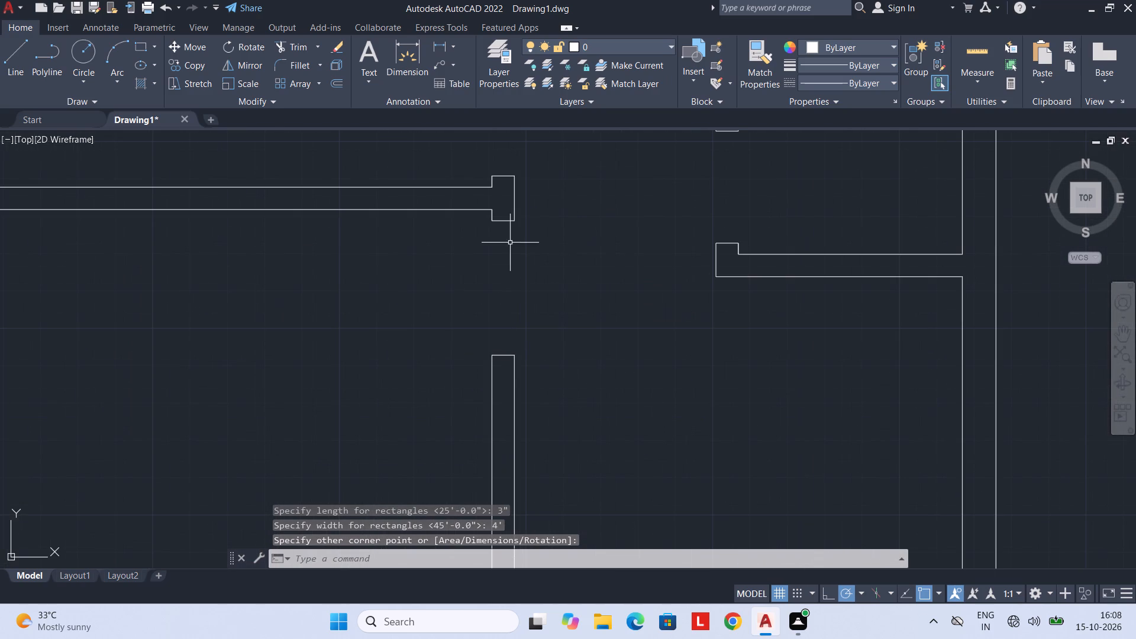
{"action": "middle_click_drag", "start_coordinate": [477, 322], "coordinate": [481, 295]}
{"action": "key", "text": "space"}
{"action": "left_click", "coordinate": [496, 196]}
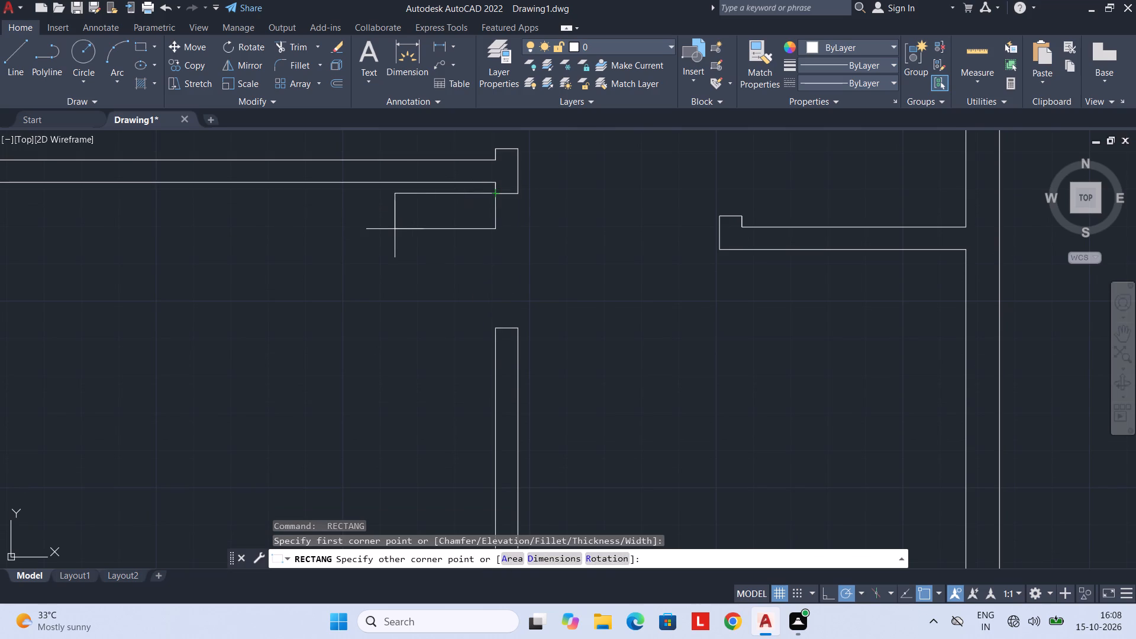
{"action": "type", "text": "df"}
{"action": "key", "text": "BackSpace"}
{"action": "key", "text": "space"}
{"action": "type", "text": "3'"}
{"action": "key", "text": "Return"}
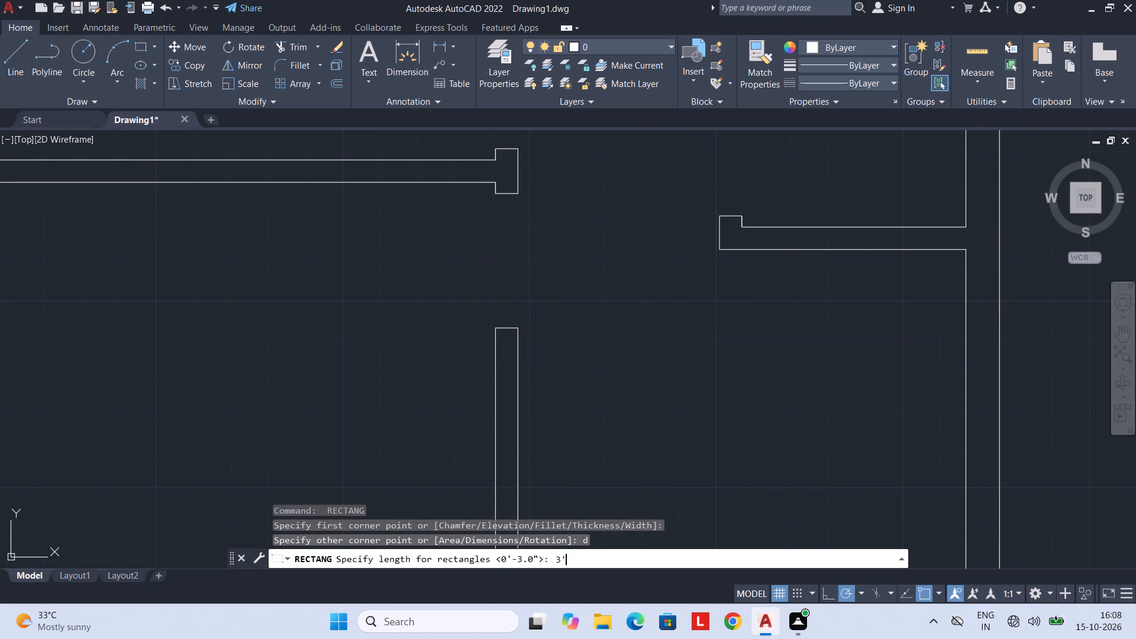
{"action": "type", "text": "3\""}
{"action": "key", "text": "Return"}
{"action": "left_click_drag", "start_coordinate": [380, 248], "coordinate": [346, 269]}
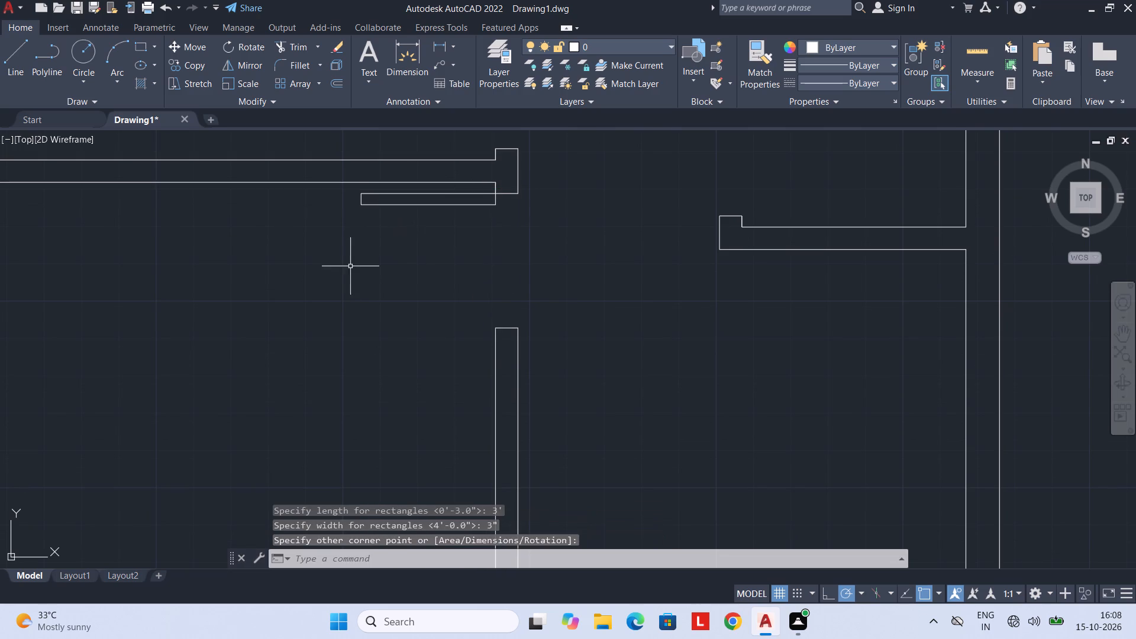
{"action": "left_click_drag", "start_coordinate": [346, 269], "coordinate": [343, 271]}
Draw a matching 3' by 3" door-leaf rectangle above the same jamb, extending left into the upper room.
{"action": "middle_click_drag", "start_coordinate": [469, 228], "coordinate": [453, 329]}
{"action": "middle_click_drag", "start_coordinate": [454, 233], "coordinate": [454, 304]}
{"action": "key", "text": "space"}
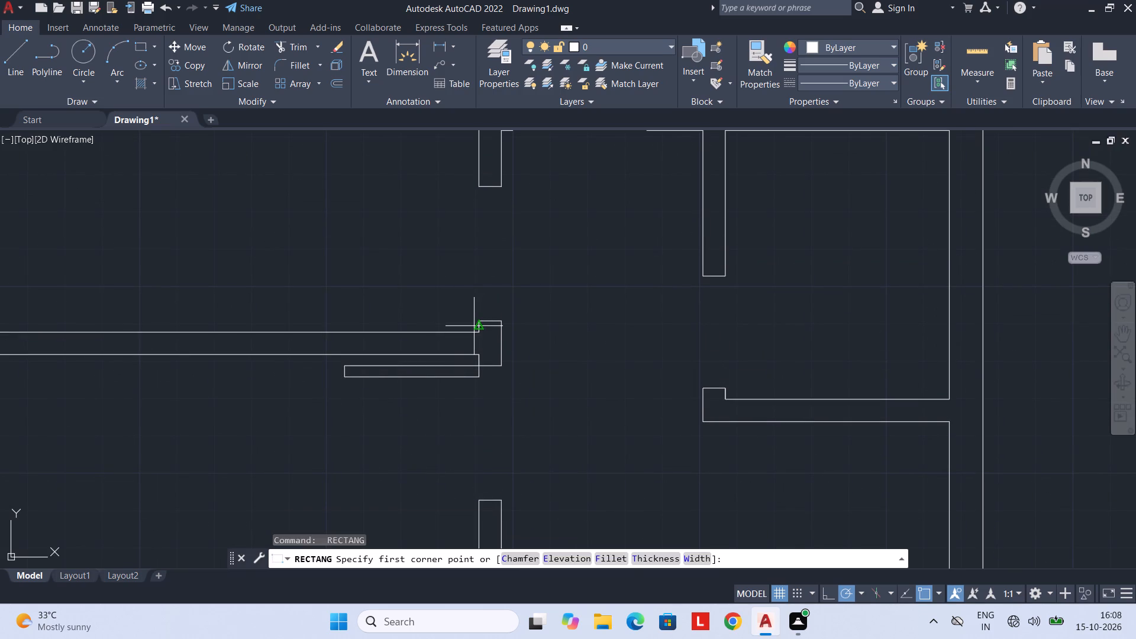
{"action": "left_click", "coordinate": [480, 318]}
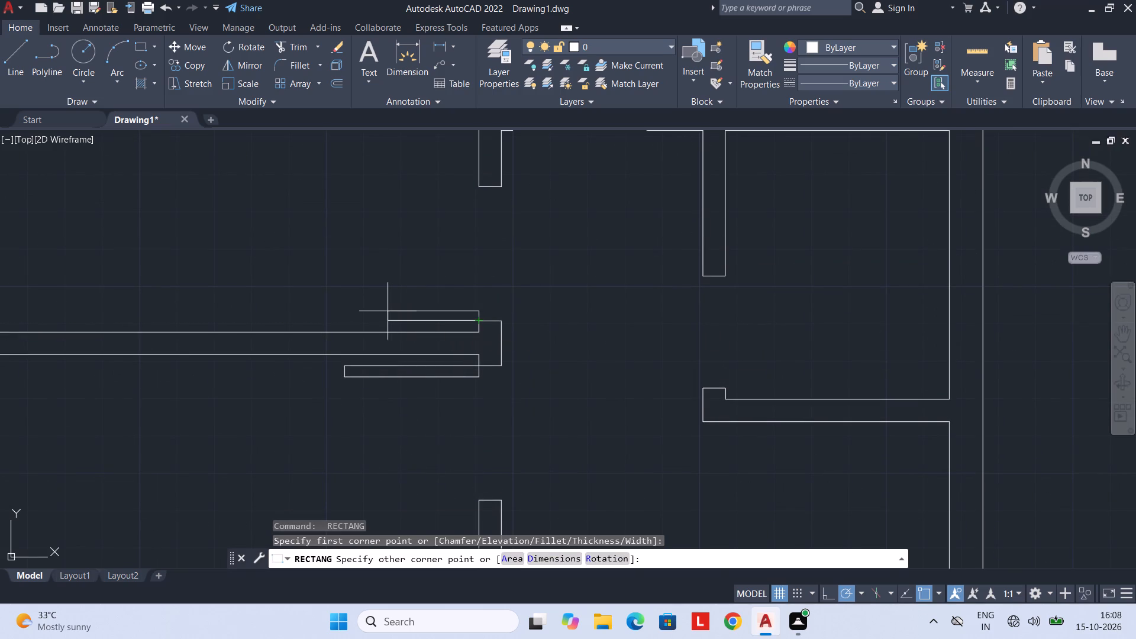
{"action": "type", "text": "d"}
{"action": "key", "text": "space"}
{"action": "key", "text": "space"}
{"action": "key", "text": "space"}
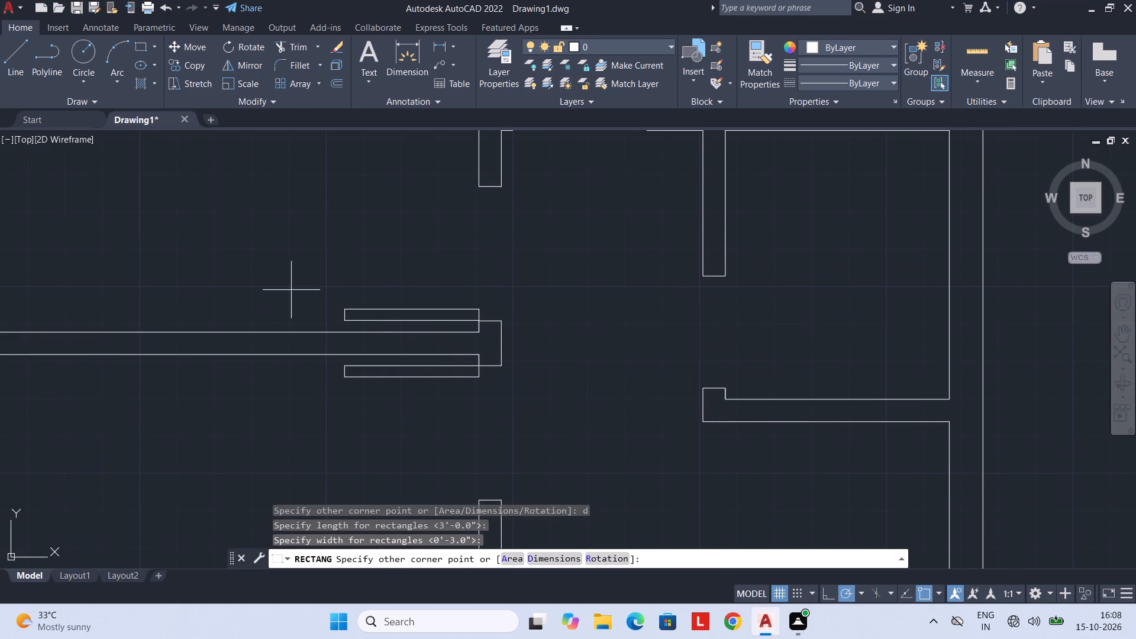
{"action": "left_click_drag", "start_coordinate": [272, 286], "coordinate": [208, 284]}
Draw a 3" by 3' door-leaf rectangle rising from the left jamb of the top-right room's opening.
{"action": "scroll", "coordinate": [415, 270], "scroll_direction": "down", "scroll_amount": 1}
{"action": "middle_click_drag", "start_coordinate": [420, 263], "coordinate": [399, 354]}
{"action": "key", "text": "space"}
{"action": "left_click", "coordinate": [459, 258]}
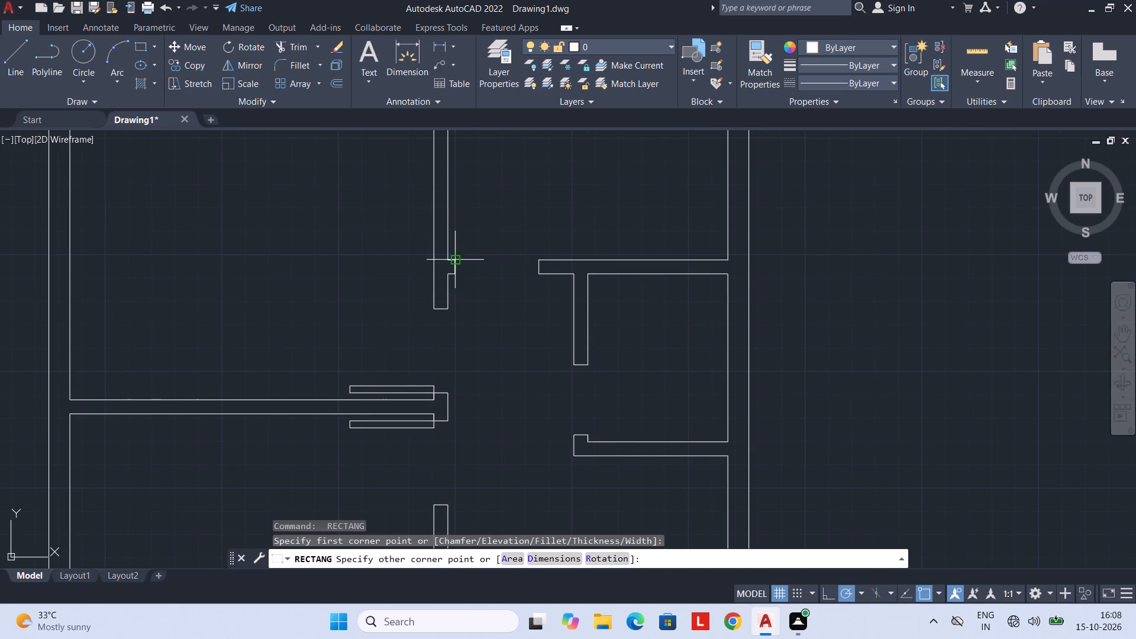
{"action": "type", "text": "d 3\""}
{"action": "key", "text": "Return"}
{"action": "type", "text": "3'"}
{"action": "key", "text": "Return"}
{"action": "left_click", "coordinate": [514, 201]}
Draw a 2.5' by 3" door-leaf rectangle from the lower jamb of the small top-left room, extending left into it.
{"action": "scroll", "coordinate": [514, 205], "scroll_direction": "down", "scroll_amount": 2}
{"action": "middle_click_drag", "start_coordinate": [517, 210], "coordinate": [499, 227]}
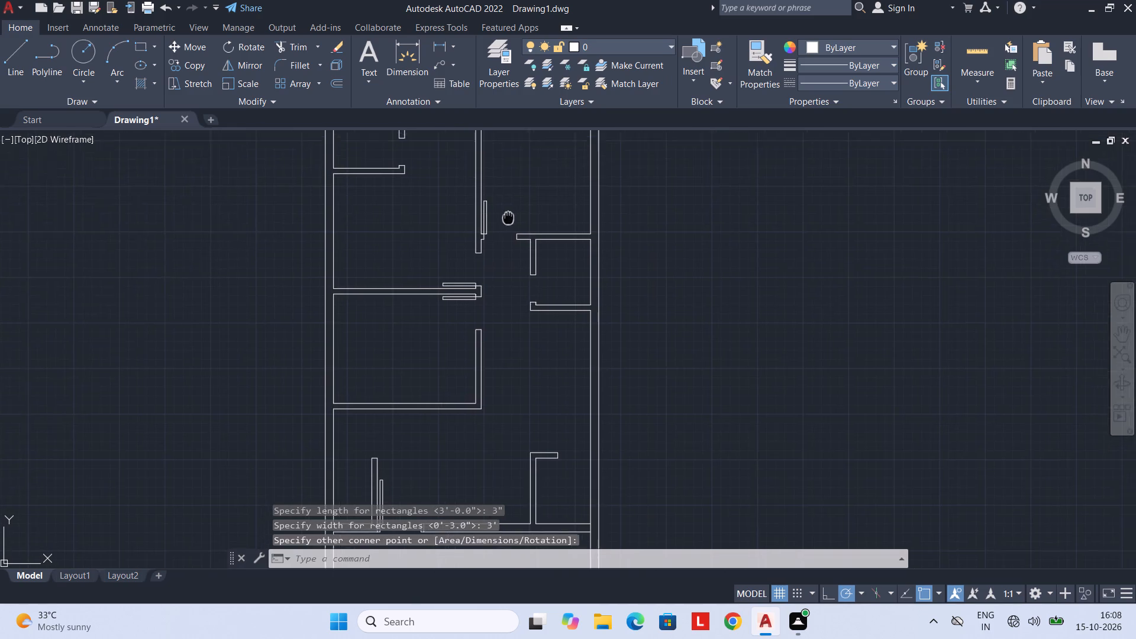
{"action": "middle_click_drag", "start_coordinate": [499, 227], "coordinate": [495, 232]}
{"action": "middle_click_drag", "start_coordinate": [495, 256], "coordinate": [485, 226]}
{"action": "middle_click_drag", "start_coordinate": [482, 262], "coordinate": [471, 383]}
{"action": "middle_click_drag", "start_coordinate": [373, 275], "coordinate": [398, 302]}
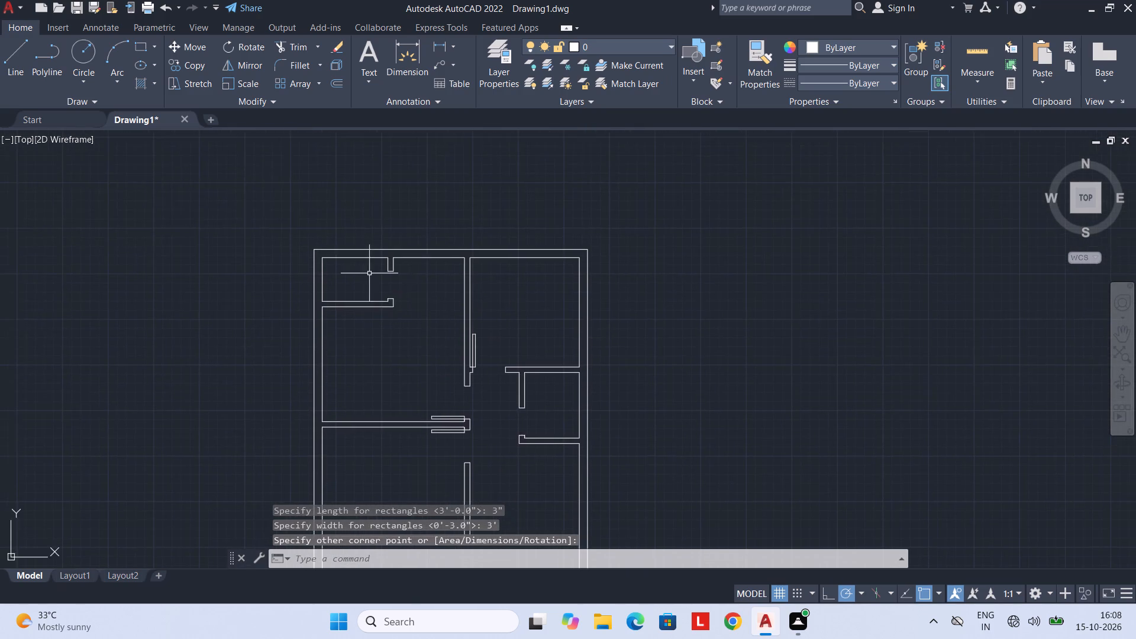
{"action": "scroll", "coordinate": [369, 270], "scroll_direction": "up", "scroll_amount": 2}
{"action": "middle_click_drag", "start_coordinate": [415, 296], "coordinate": [399, 233]}
{"action": "middle_click_drag", "start_coordinate": [400, 233], "coordinate": [391, 185]}
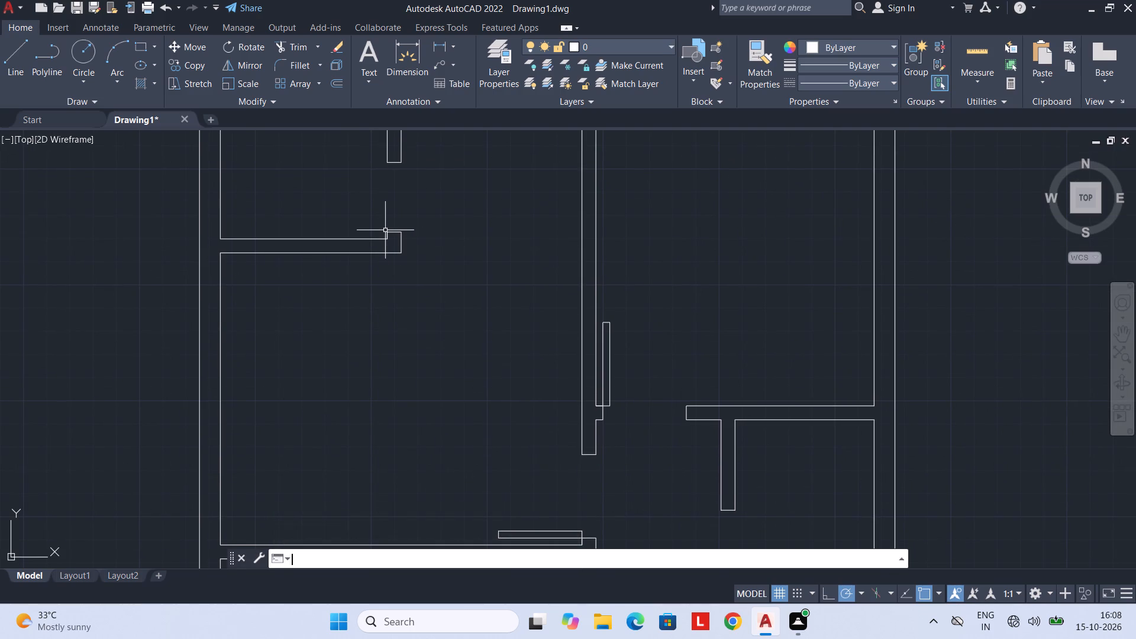
{"action": "key", "text": "space"}
{"action": "left_click", "coordinate": [385, 234]}
{"action": "type", "text": "d"}
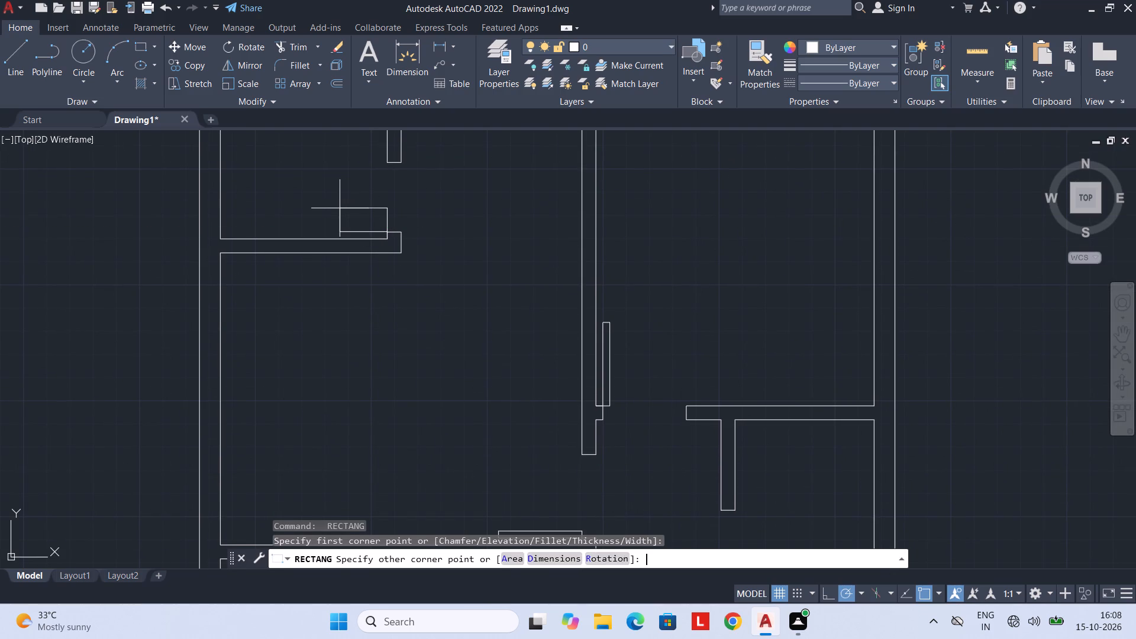
{"action": "key", "text": "space"}
{"action": "type", "text": "2.5'"}
{"action": "key", "text": "Return"}
{"action": "type", "text": "3\""}
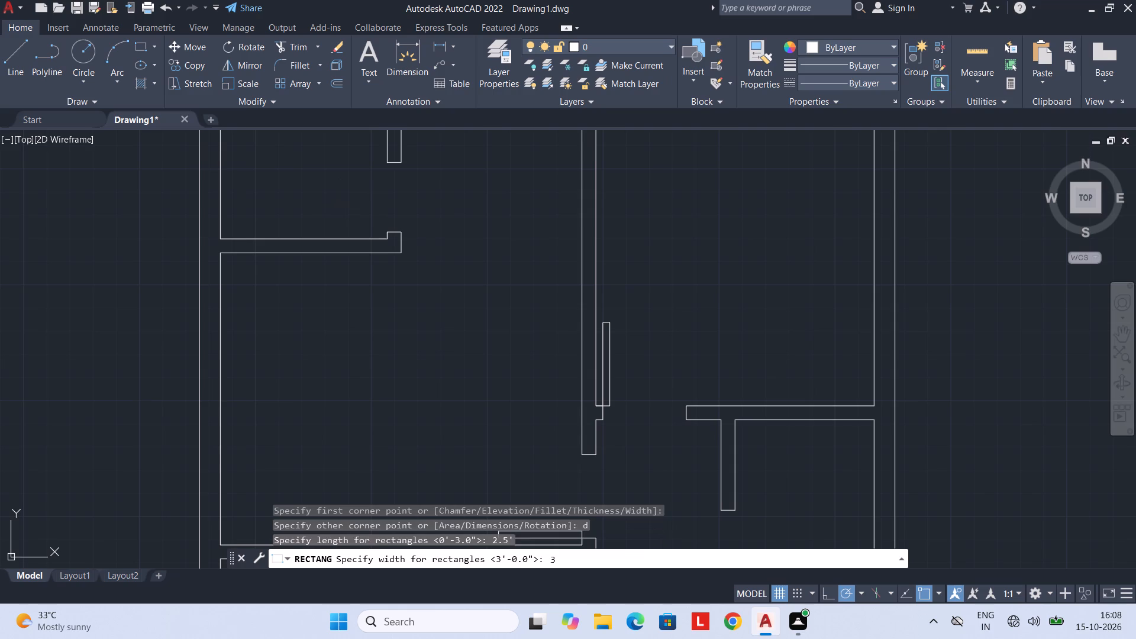
{"action": "key", "text": "Return"}
{"action": "left_click_drag", "start_coordinate": [331, 206], "coordinate": [309, 203]}
Draw a 2'-6" by 3" door-leaf rectangle from the lower jamb of the small right room, extending right into it.
{"action": "scroll", "coordinate": [492, 273], "scroll_direction": "down", "scroll_amount": 2}
{"action": "middle_click_drag", "start_coordinate": [510, 297], "coordinate": [440, 288]}
{"action": "scroll", "coordinate": [483, 326], "scroll_direction": "up", "scroll_amount": 3}
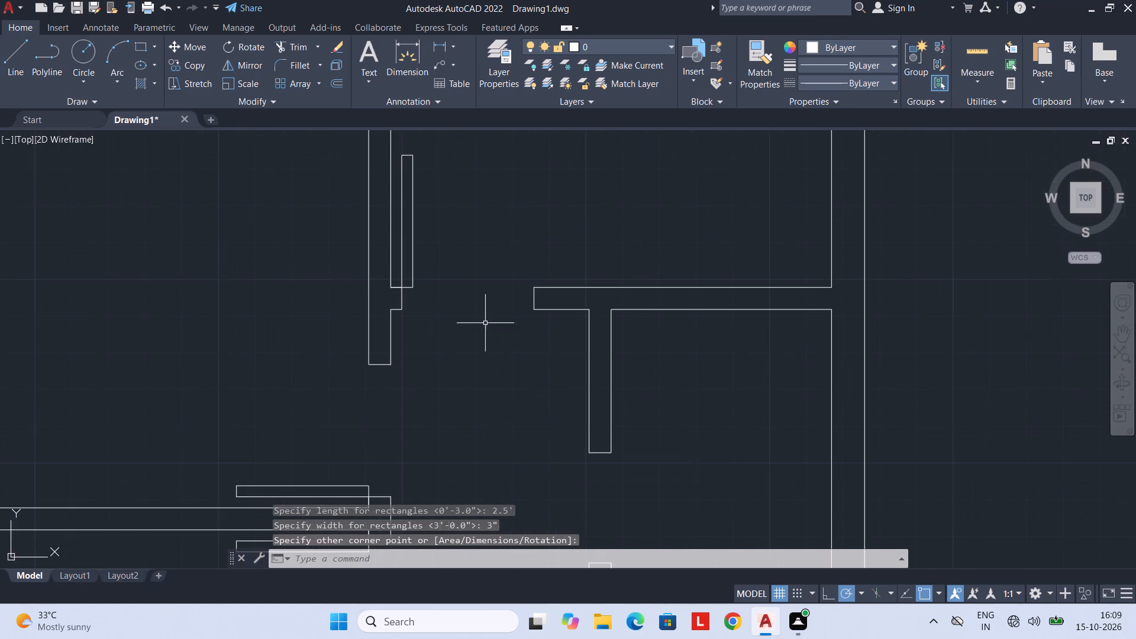
{"action": "middle_click_drag", "start_coordinate": [546, 410], "coordinate": [498, 305]}
{"action": "scroll", "coordinate": [554, 383], "scroll_direction": "down", "scroll_amount": 1}
{"action": "key", "text": "space"}
{"action": "left_click", "coordinate": [560, 428]}
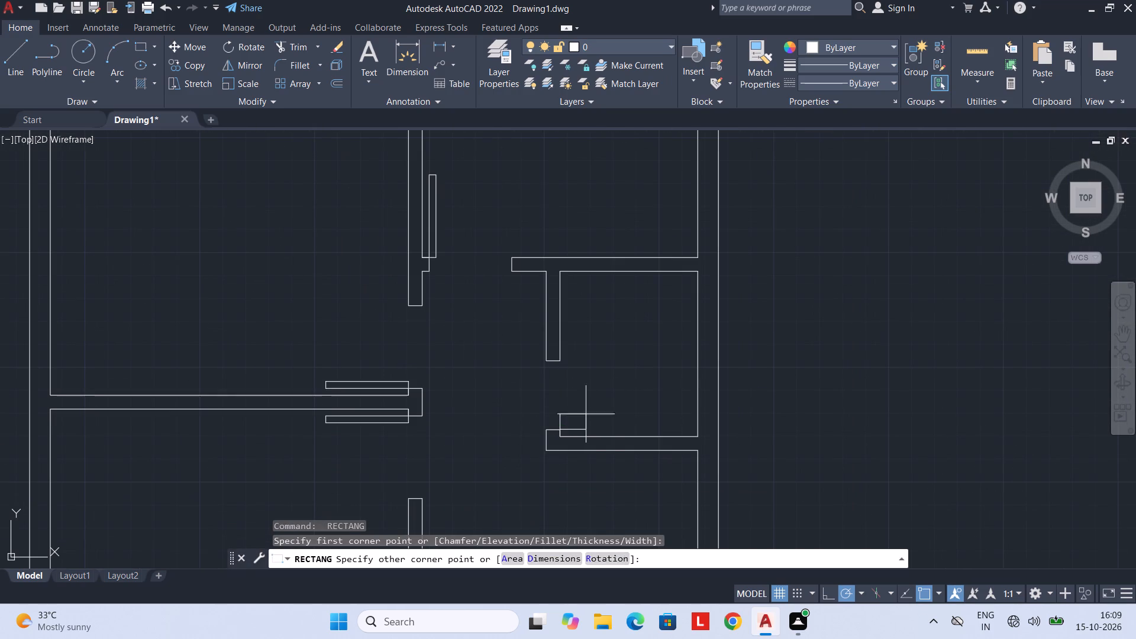
{"action": "key", "text": "d"}
{"action": "key", "text": "space"}
{"action": "key", "text": "space"}
{"action": "key", "text": "space"}
{"action": "left_click", "coordinate": [645, 412]}
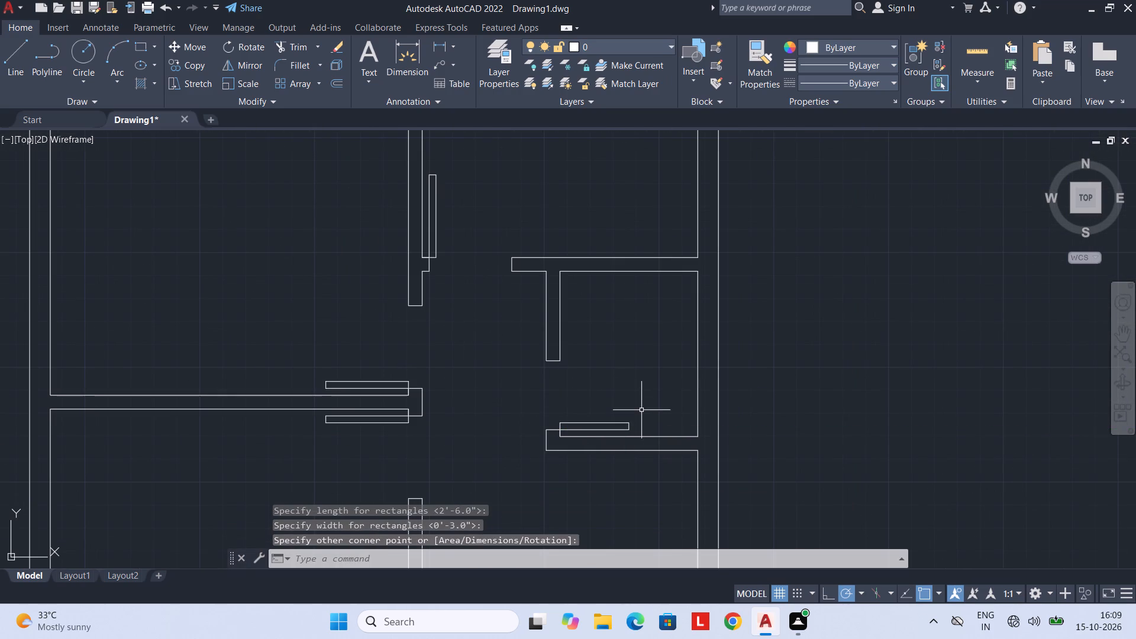
Check the opening width between the short wall stub in the lower-right area and the right outer wall with a trial dimension.
{"action": "scroll", "coordinate": [605, 398], "scroll_direction": "down", "scroll_amount": 2}
{"action": "middle_click_drag", "start_coordinate": [564, 444], "coordinate": [560, 310]}
{"action": "middle_click_drag", "start_coordinate": [564, 363], "coordinate": [553, 301]}
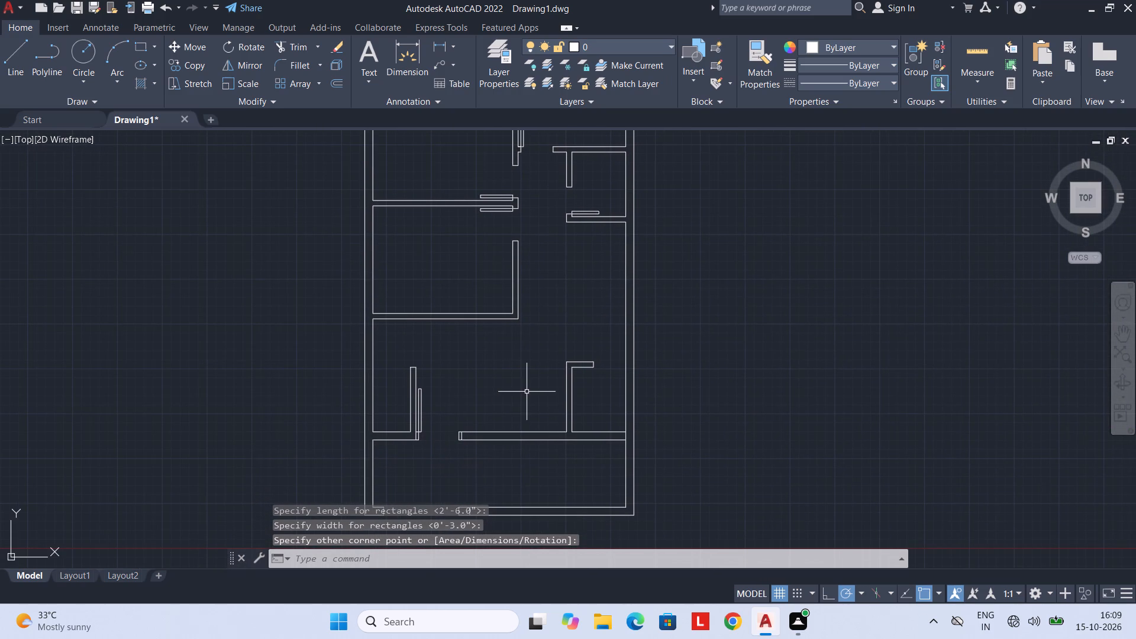
{"action": "middle_click_drag", "start_coordinate": [532, 388], "coordinate": [483, 405]}
{"action": "scroll", "coordinate": [534, 396], "scroll_direction": "up", "scroll_amount": 3}
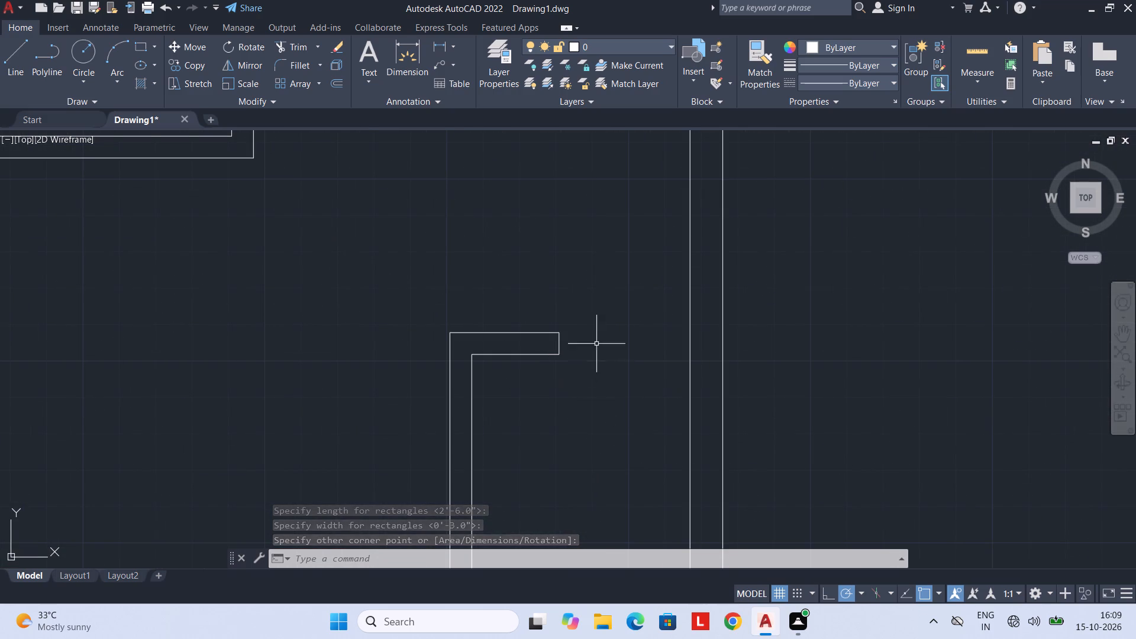
{"action": "scroll", "coordinate": [596, 342], "scroll_direction": "down", "scroll_amount": 2}
{"action": "scroll", "coordinate": [606, 351], "scroll_direction": "up", "scroll_amount": 2}
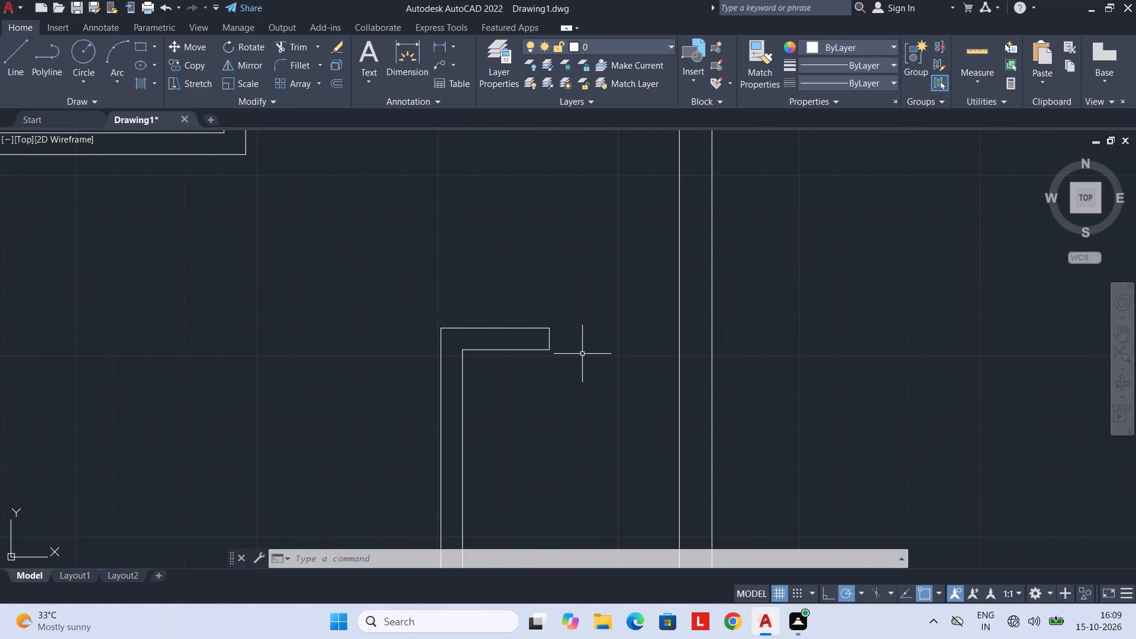
{"action": "key", "text": "d"}
{"action": "type", "text": "im"}
{"action": "key", "text": "space"}
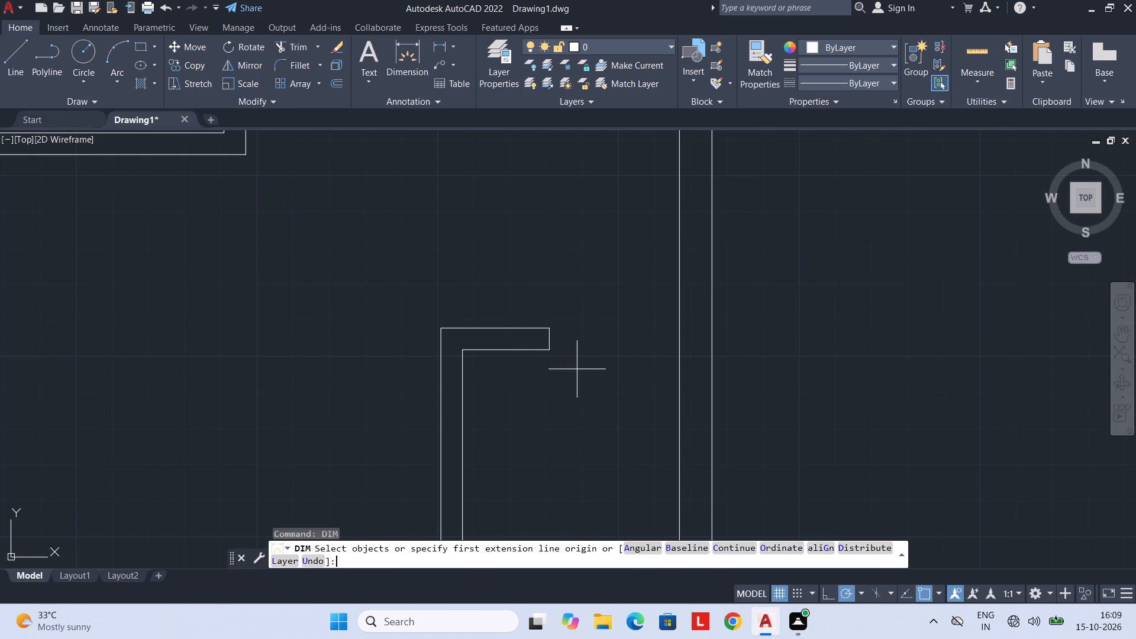
{"action": "left_click", "coordinate": [552, 351]}
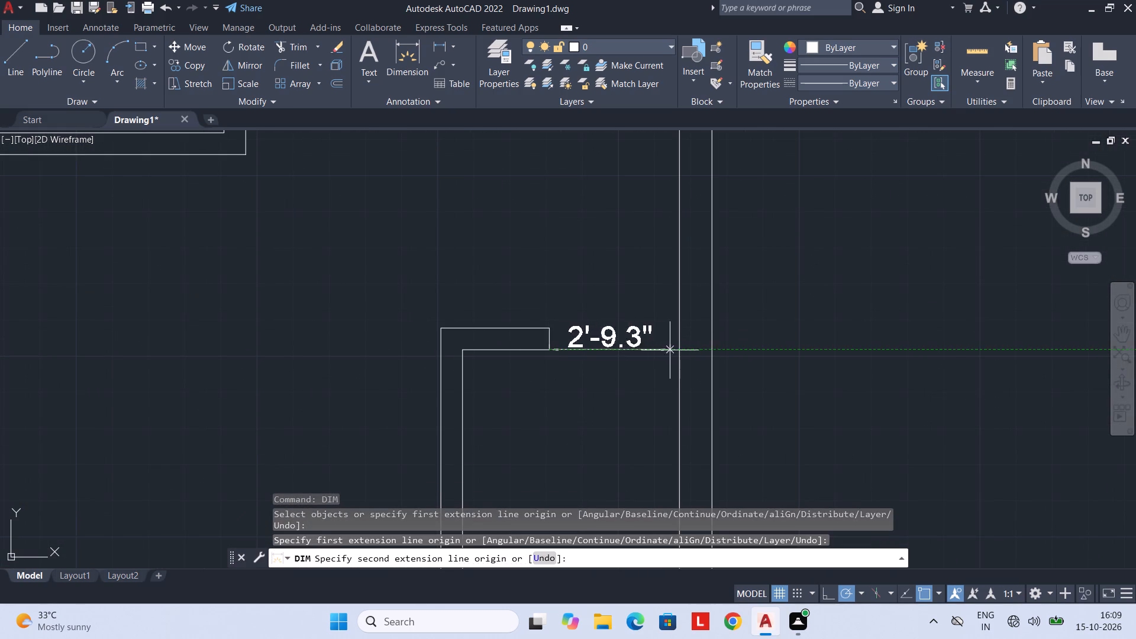
{"action": "key", "text": "Escape"}
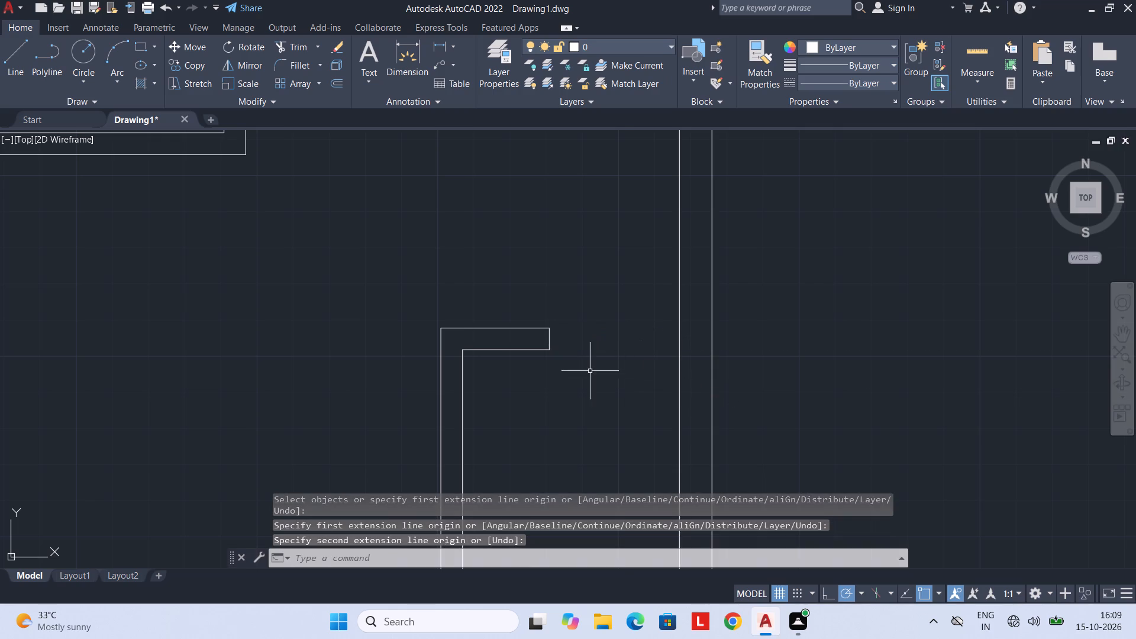
Check the distance from the lower-left vertical partition's top to the left outer wall with a trial dimension.
{"action": "scroll", "coordinate": [589, 369], "scroll_direction": "down", "scroll_amount": 2}
{"action": "middle_click_drag", "start_coordinate": [589, 369], "coordinate": [581, 327]}
{"action": "scroll", "coordinate": [583, 346], "scroll_direction": "down", "scroll_amount": 1}
{"action": "middle_click_drag", "start_coordinate": [585, 354], "coordinate": [585, 334]}
{"action": "middle_click_drag", "start_coordinate": [443, 331], "coordinate": [489, 365]}
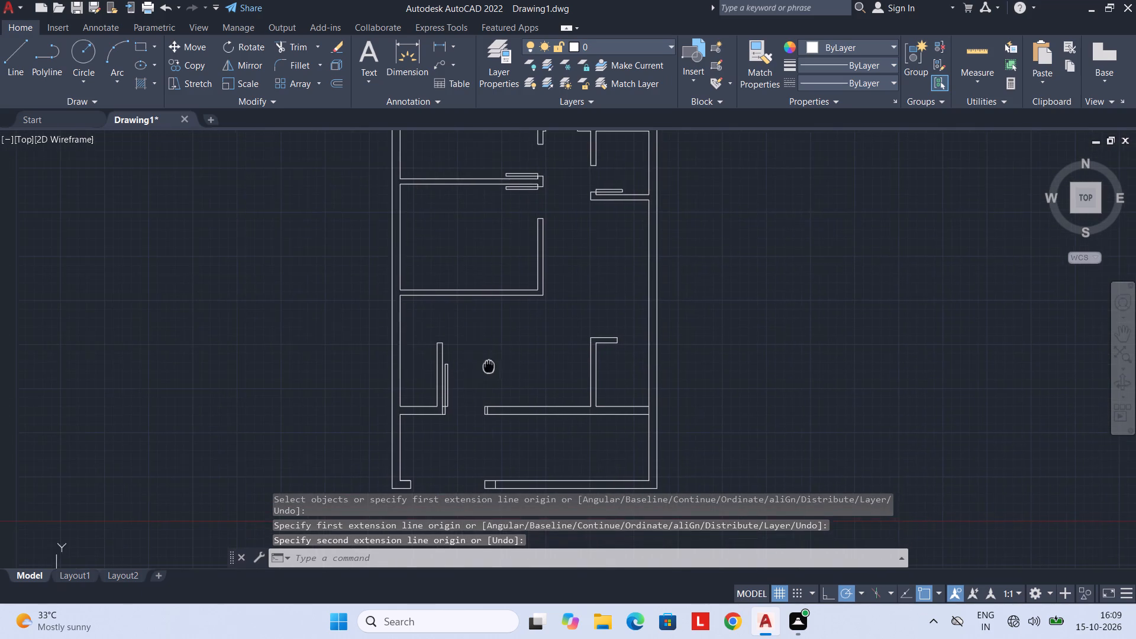
{"action": "key", "text": "space"}
{"action": "scroll", "coordinate": [407, 351], "scroll_direction": "up", "scroll_amount": 3}
{"action": "left_click", "coordinate": [524, 333]}
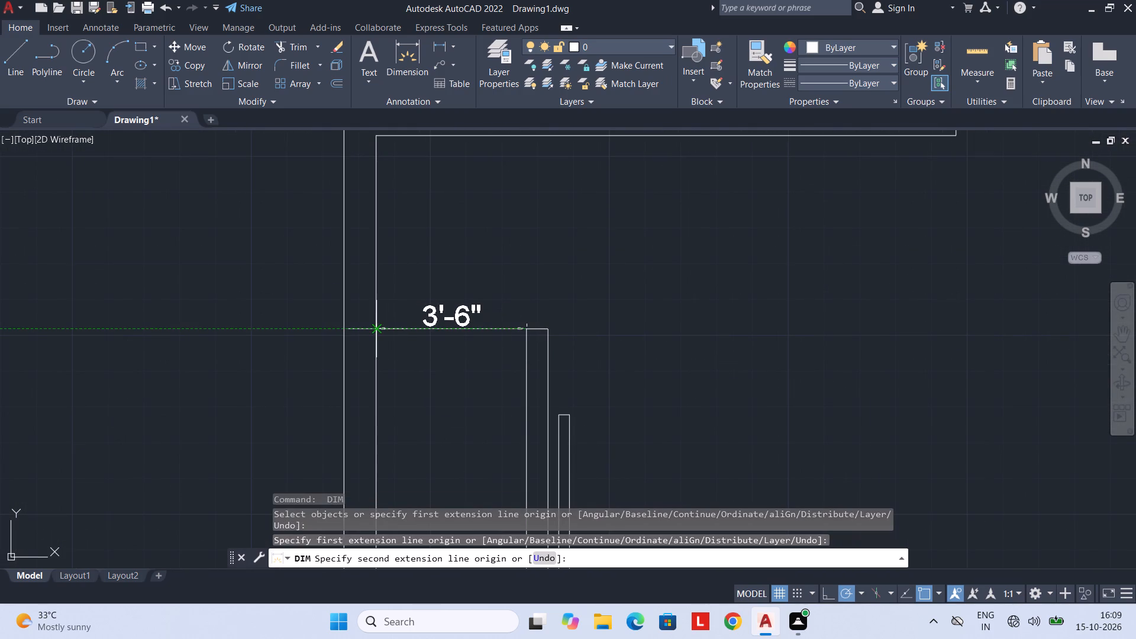
{"action": "key", "text": "Escape"}
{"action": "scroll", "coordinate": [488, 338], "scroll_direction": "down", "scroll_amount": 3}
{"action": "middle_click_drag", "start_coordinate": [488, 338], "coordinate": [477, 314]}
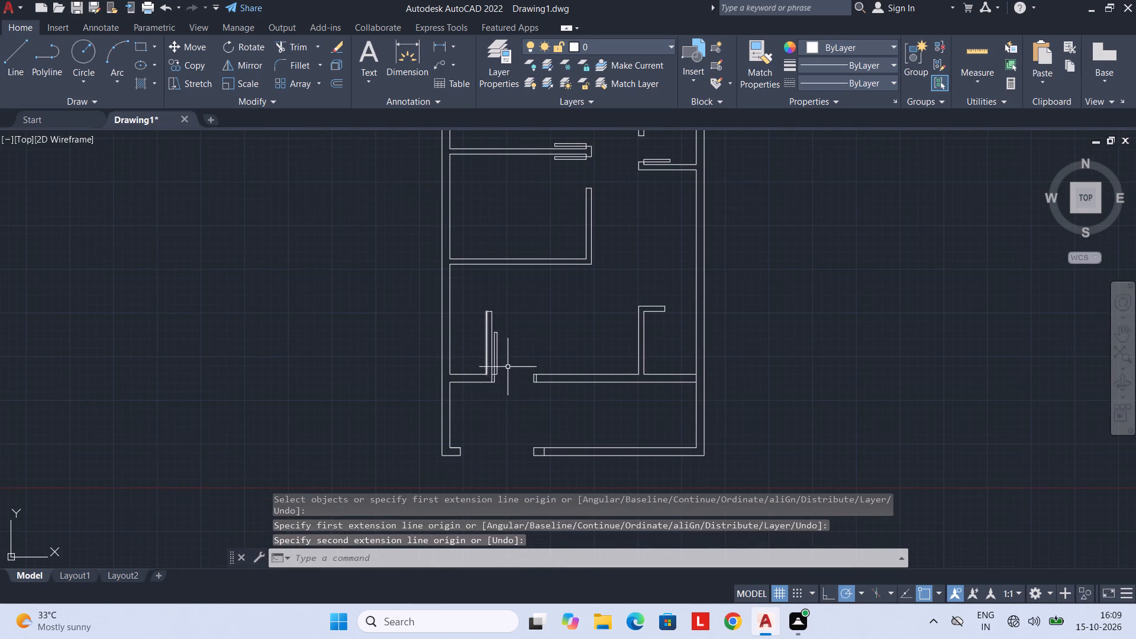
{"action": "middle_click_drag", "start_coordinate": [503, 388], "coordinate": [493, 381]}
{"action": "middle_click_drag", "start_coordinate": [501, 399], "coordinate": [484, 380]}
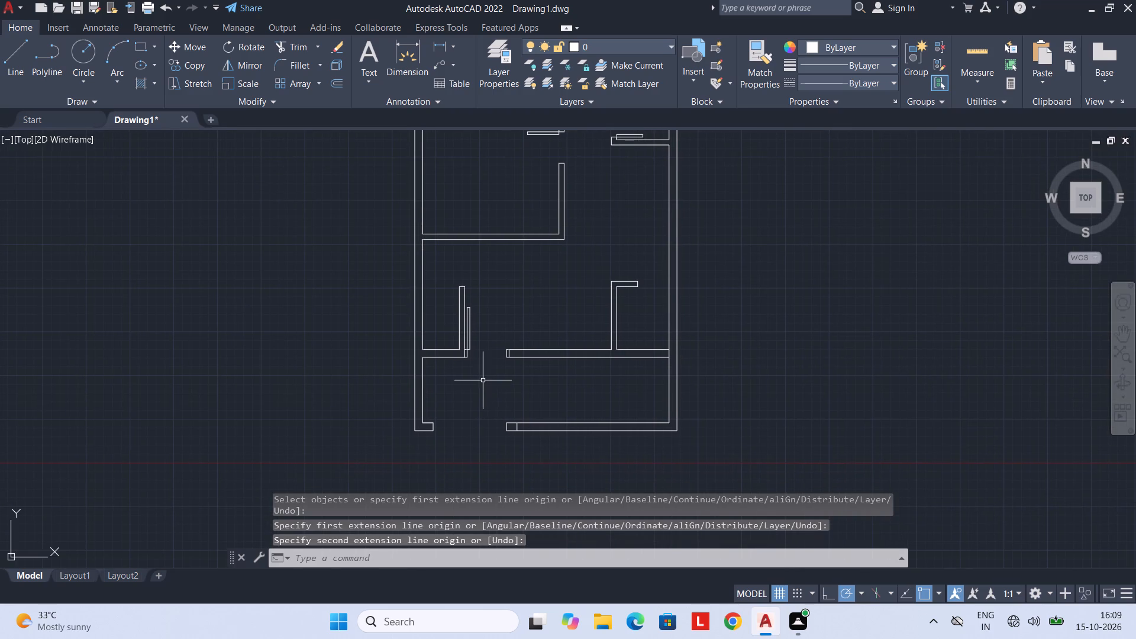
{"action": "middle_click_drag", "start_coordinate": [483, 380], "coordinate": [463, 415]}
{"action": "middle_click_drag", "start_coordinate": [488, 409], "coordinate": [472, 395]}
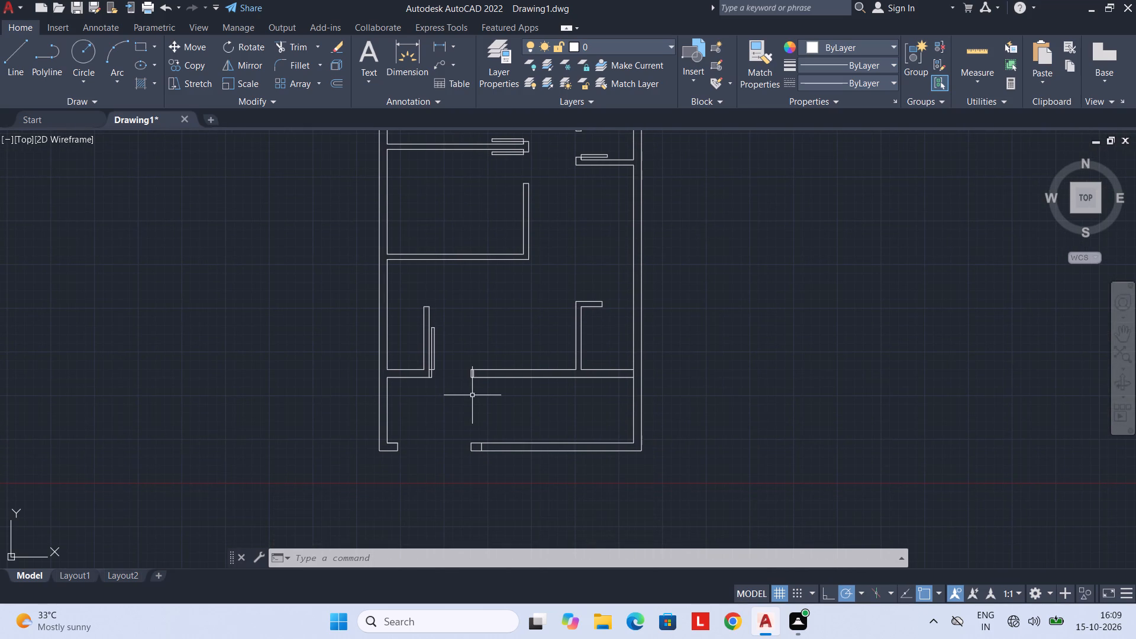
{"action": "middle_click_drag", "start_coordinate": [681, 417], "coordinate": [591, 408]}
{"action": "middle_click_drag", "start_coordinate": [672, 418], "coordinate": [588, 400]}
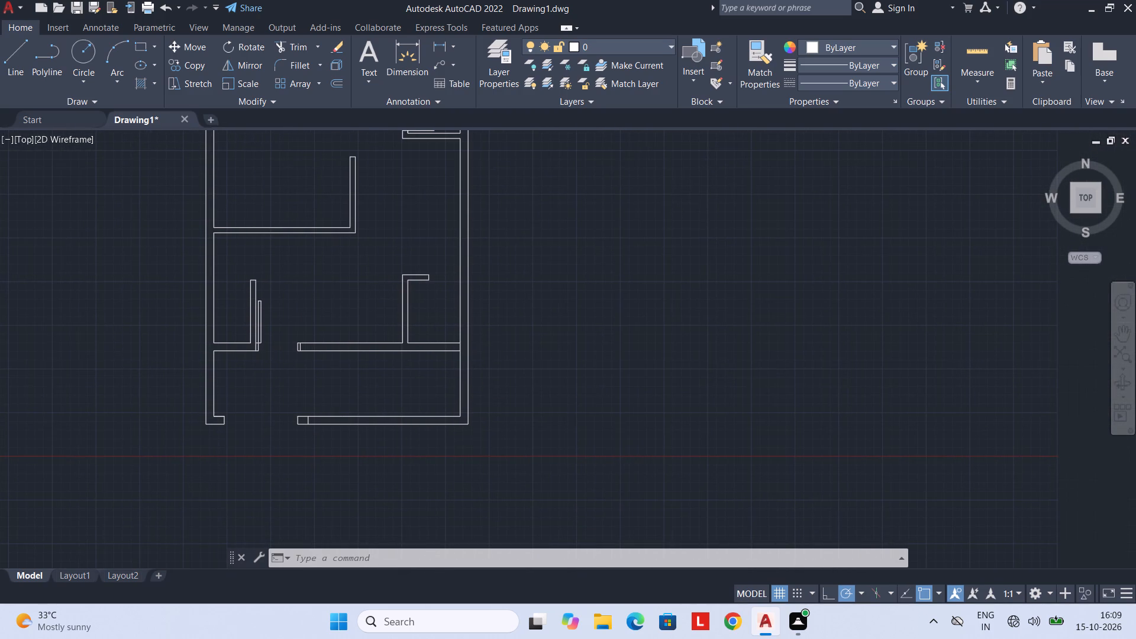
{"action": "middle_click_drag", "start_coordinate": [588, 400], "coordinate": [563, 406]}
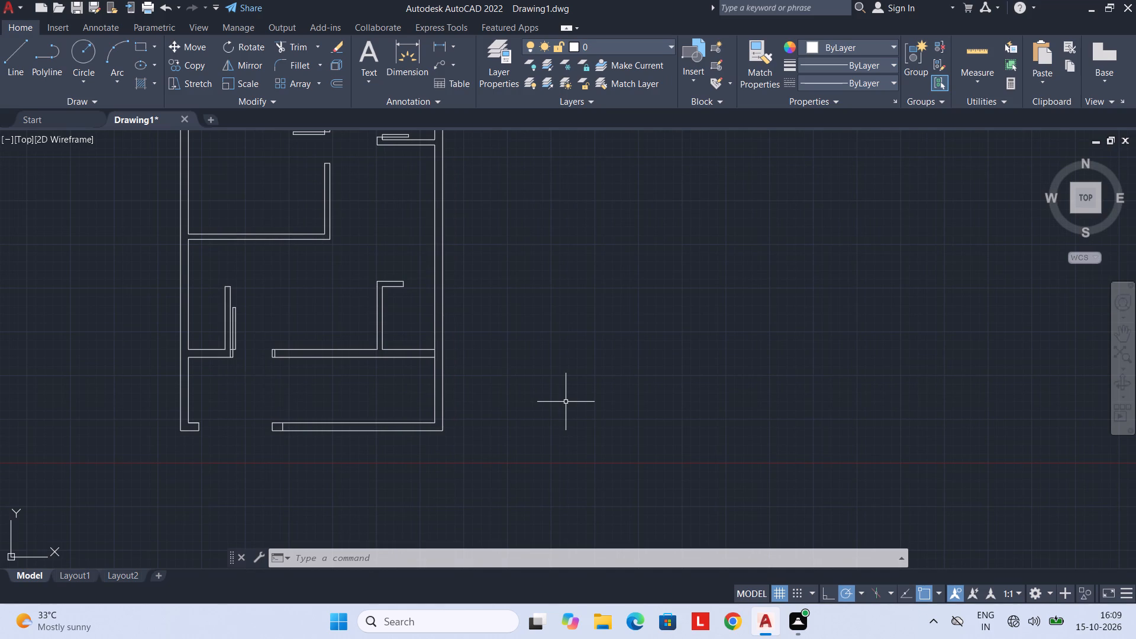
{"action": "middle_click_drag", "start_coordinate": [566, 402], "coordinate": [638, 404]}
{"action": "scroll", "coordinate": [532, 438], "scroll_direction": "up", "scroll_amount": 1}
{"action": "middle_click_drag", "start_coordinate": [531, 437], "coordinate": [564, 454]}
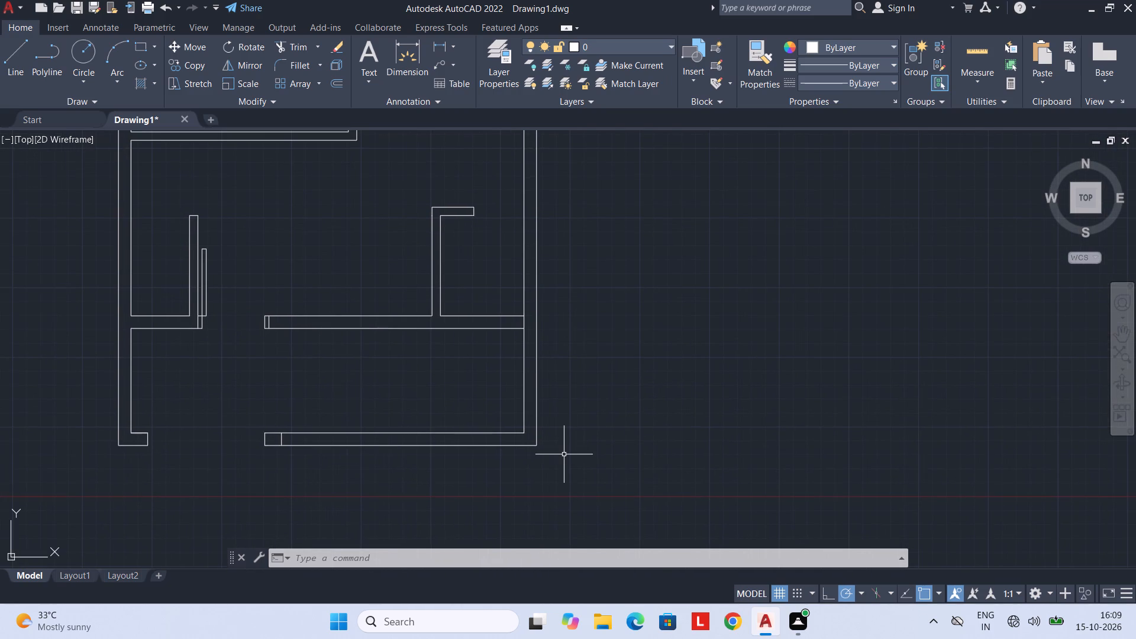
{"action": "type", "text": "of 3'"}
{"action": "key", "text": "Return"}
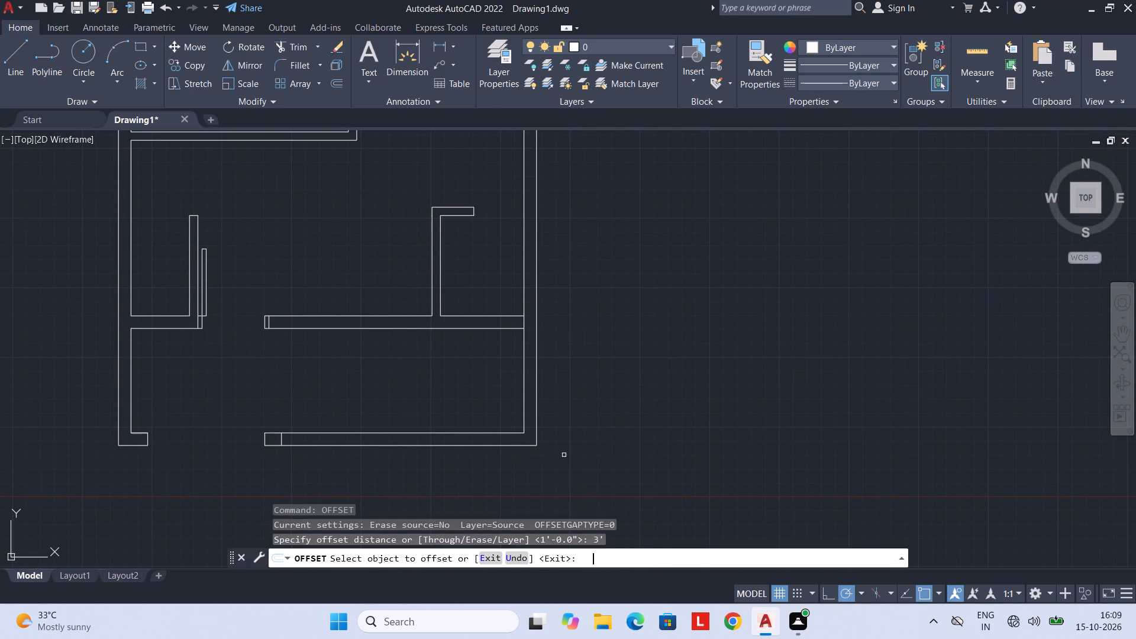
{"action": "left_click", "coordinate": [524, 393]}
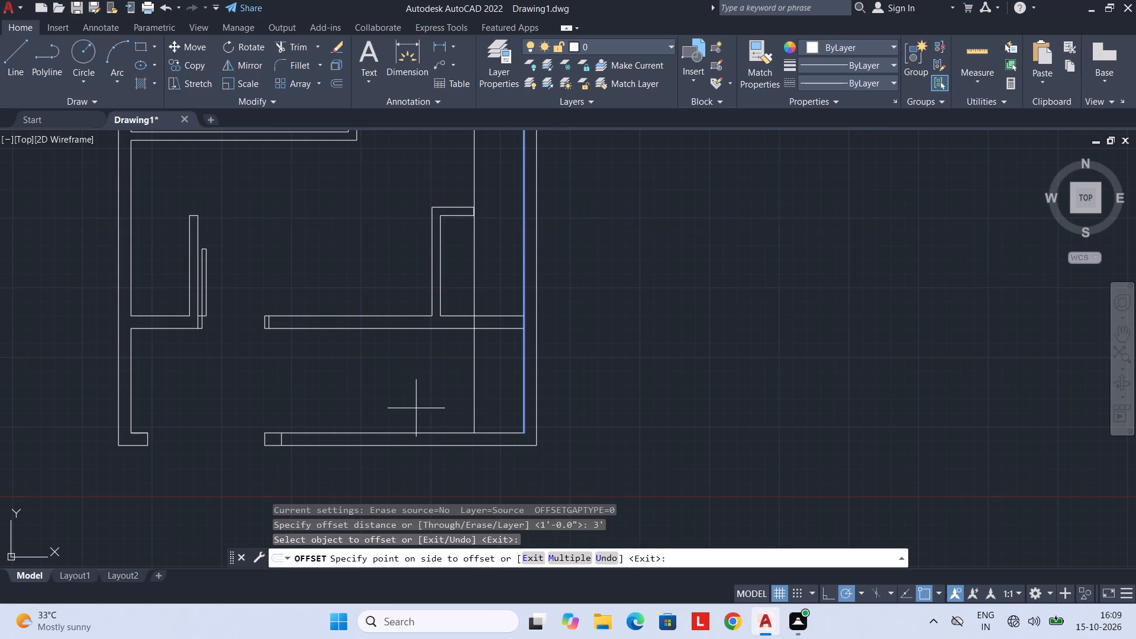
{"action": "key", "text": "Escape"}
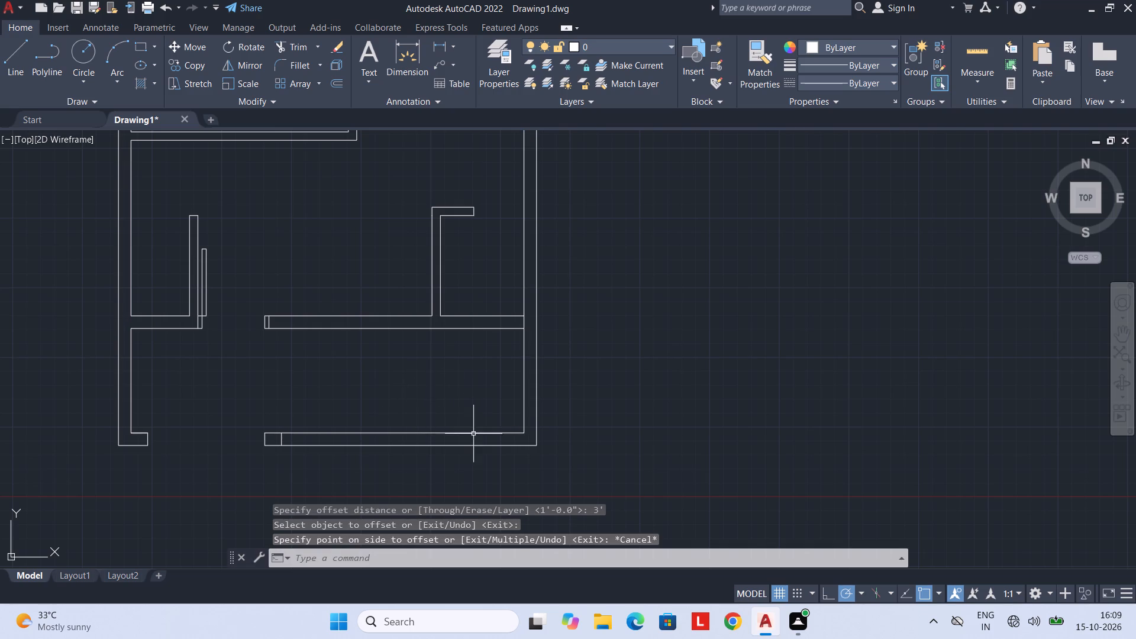
Offset the inner face of the right outer wall 3' inward, toward the house interior.
{"action": "middle_click_drag", "start_coordinate": [465, 410], "coordinate": [464, 447]}
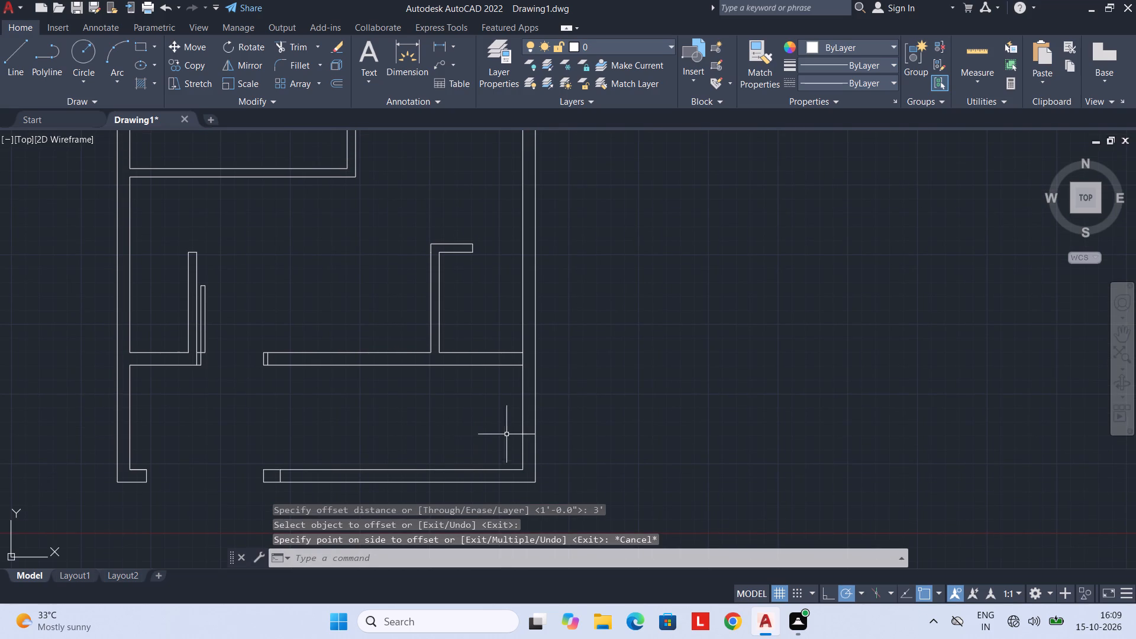
{"action": "type", "text": "of"}
{"action": "key", "text": "space"}
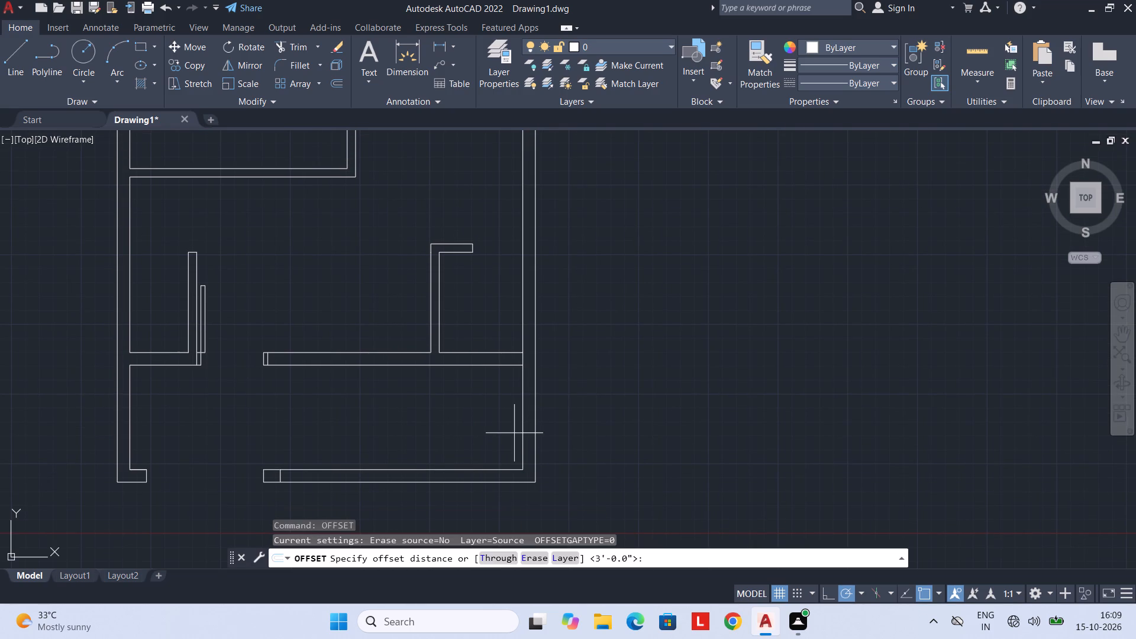
{"action": "type", "text": "3'"}
{"action": "key", "text": "Return"}
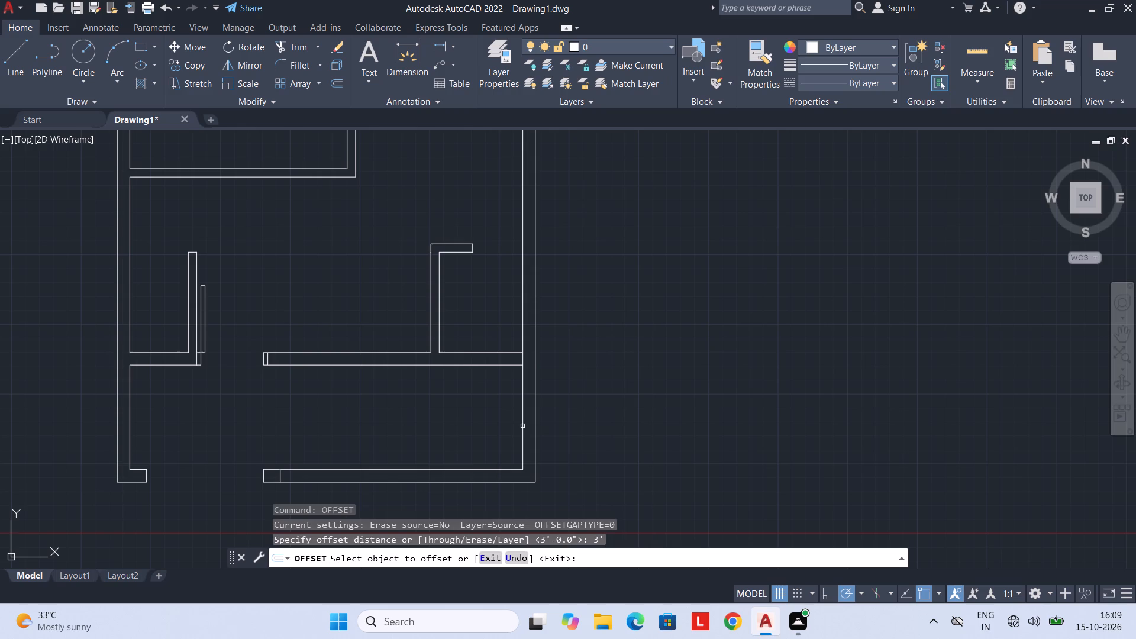
{"action": "left_click", "coordinate": [522, 426]}
{"action": "left_click_drag", "start_coordinate": [392, 425], "coordinate": [335, 427]}
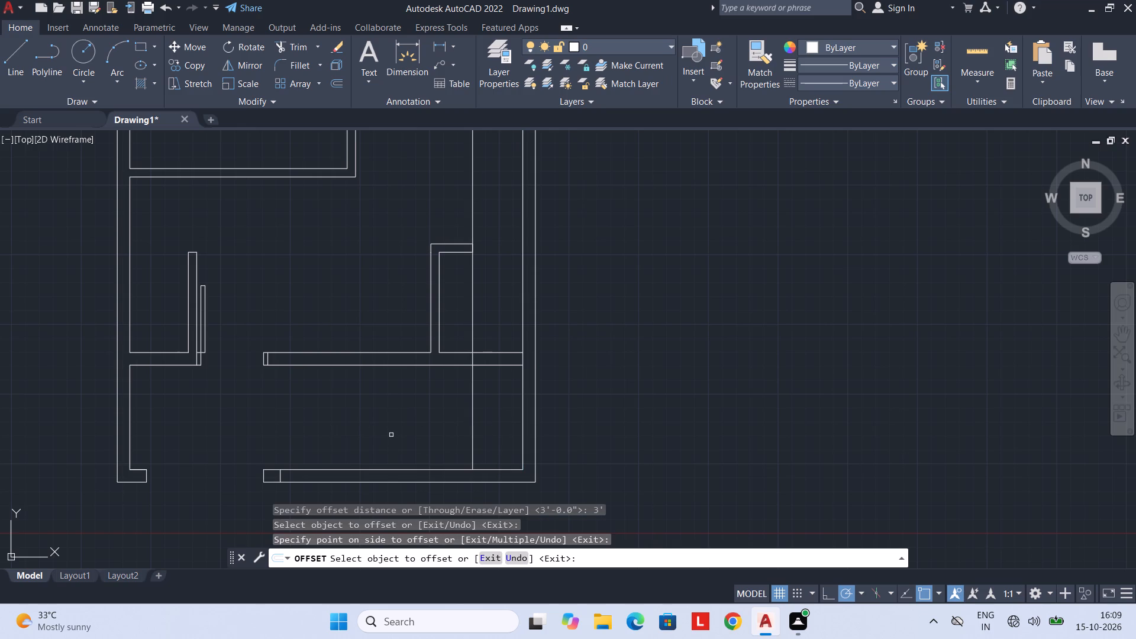
{"action": "key", "text": "Escape"}
Trim the 3' offset line at the lower cross wall and erase its upper part, keeping only the stair-area portion.
{"action": "key", "text": "t"}
{"action": "key", "text": "r"}
{"action": "key", "text": "space"}
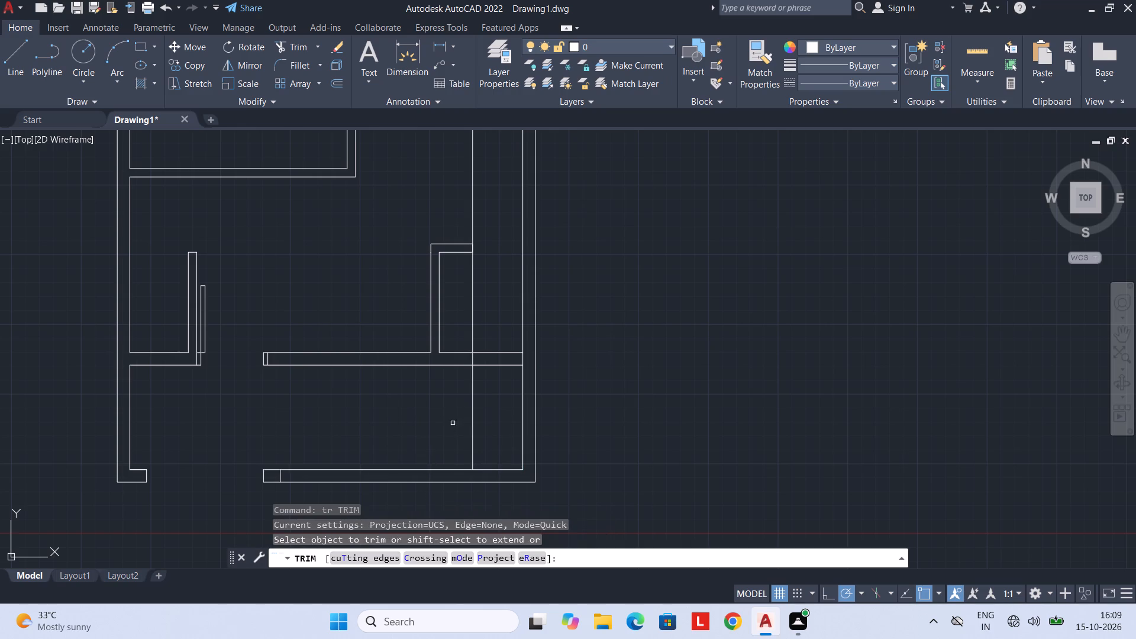
{"action": "scroll", "coordinate": [459, 389], "scroll_direction": "up", "scroll_amount": 2}
{"action": "left_click_drag", "start_coordinate": [479, 321], "coordinate": [508, 315]}
{"action": "scroll", "coordinate": [498, 338], "scroll_direction": "down", "scroll_amount": 2}
{"action": "key", "text": "Escape"}
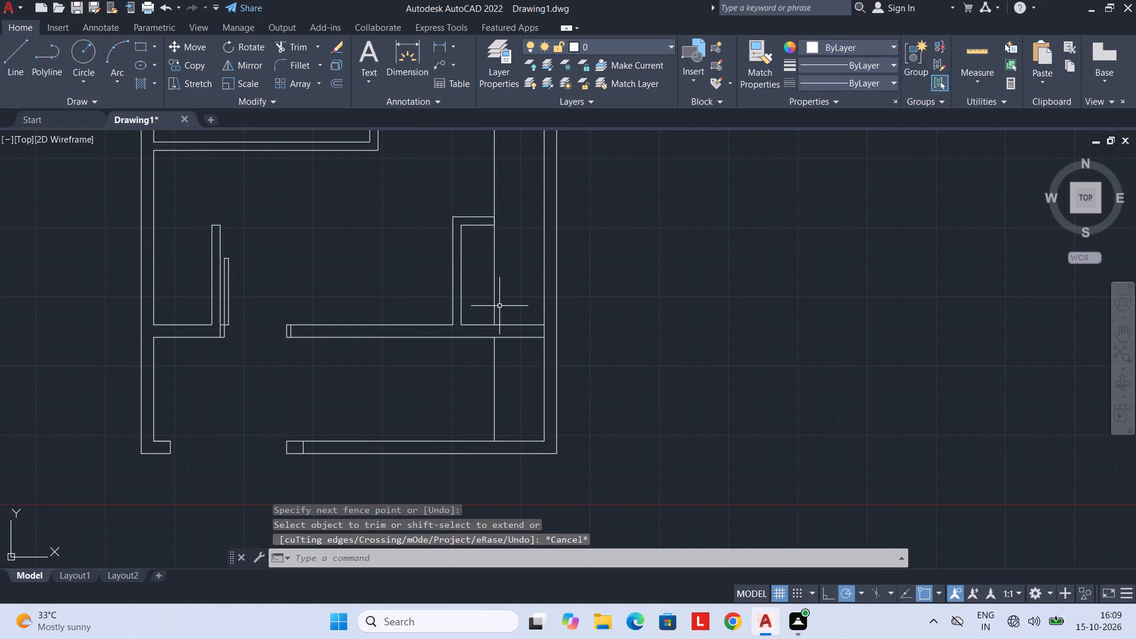
{"action": "left_click", "coordinate": [496, 306]}
{"action": "key", "text": "Delete"}
Offset the remaining stair line 11" to the left repeatedly to make nine more tread lines.
{"action": "middle_click_drag", "start_coordinate": [456, 377], "coordinate": [456, 390]}
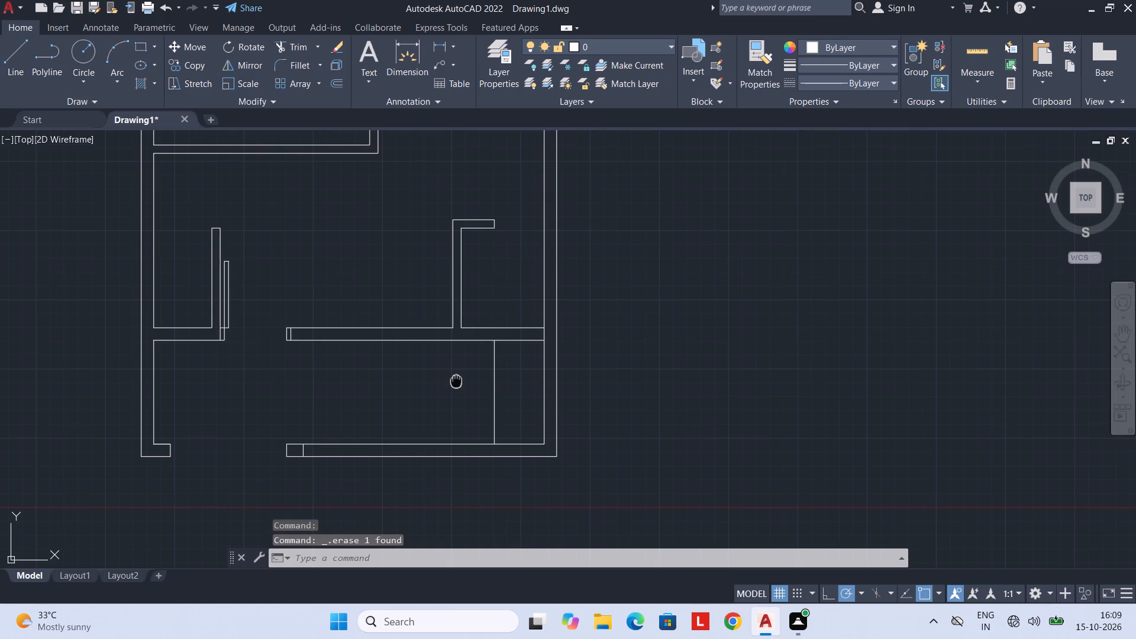
{"action": "middle_click_drag", "start_coordinate": [456, 390], "coordinate": [456, 404]}
{"action": "type", "text": "of 11\""}
{"action": "key", "text": "Return"}
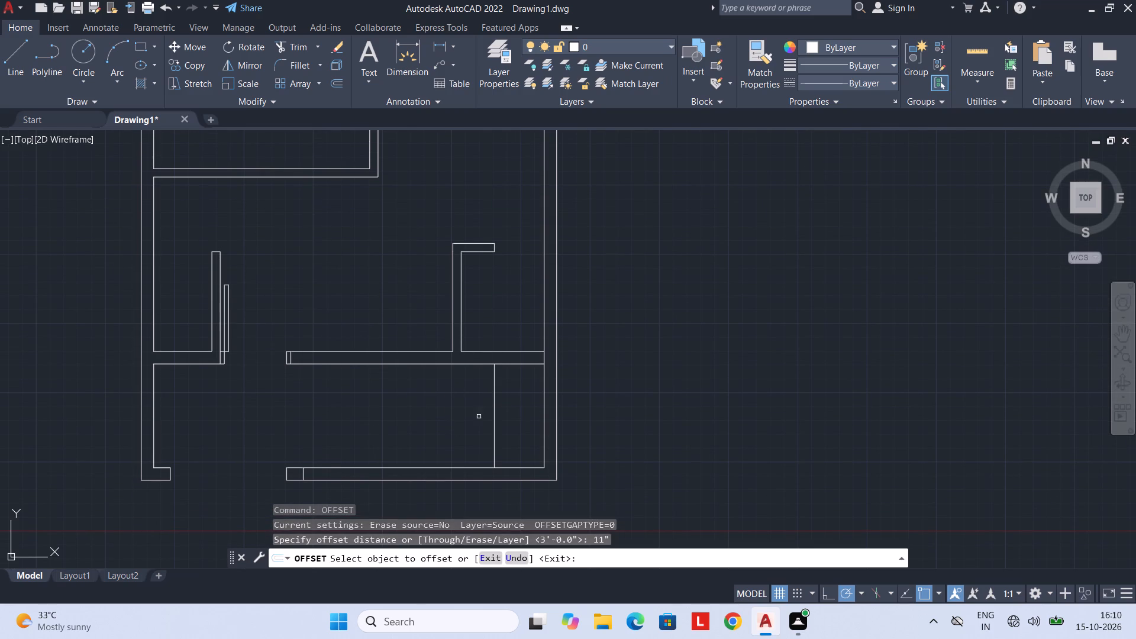
{"action": "left_click", "coordinate": [493, 418]}
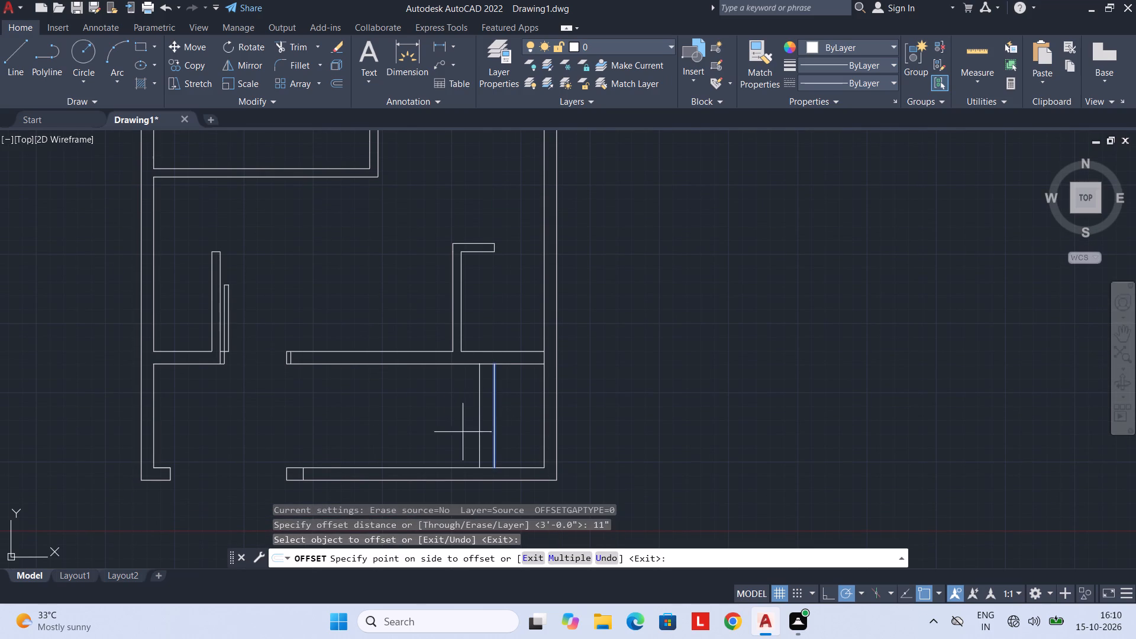
{"action": "left_click", "coordinate": [561, 554]}
{"action": "left_click", "coordinate": [434, 431]}
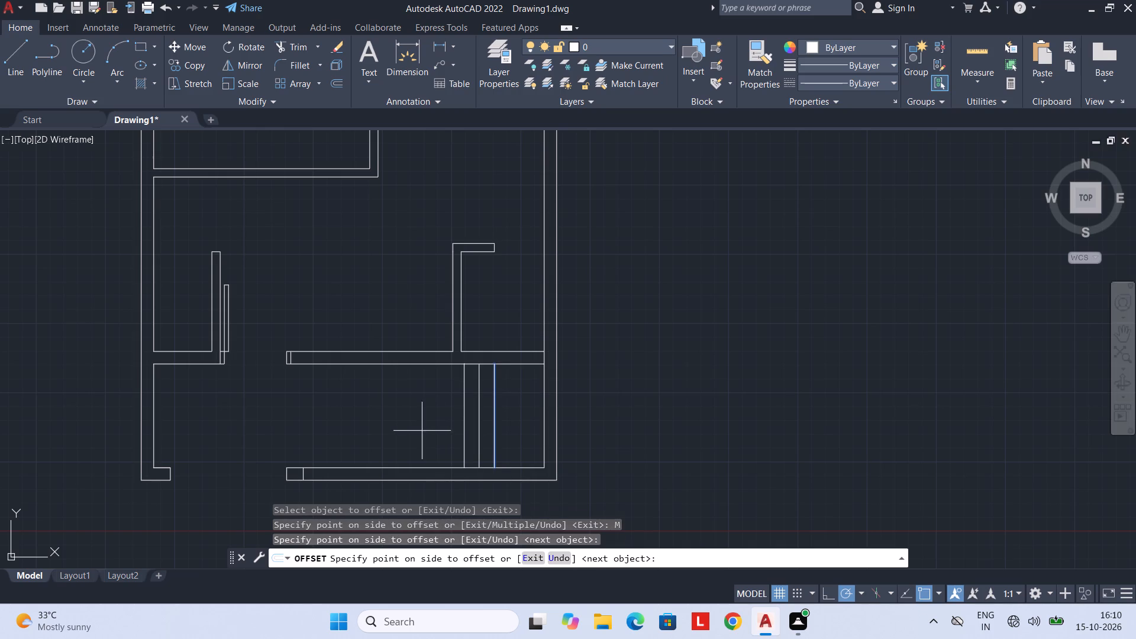
{"action": "left_click", "coordinate": [417, 431]}
{"action": "left_click", "coordinate": [411, 431]}
{"action": "left_click", "coordinate": [398, 430]}
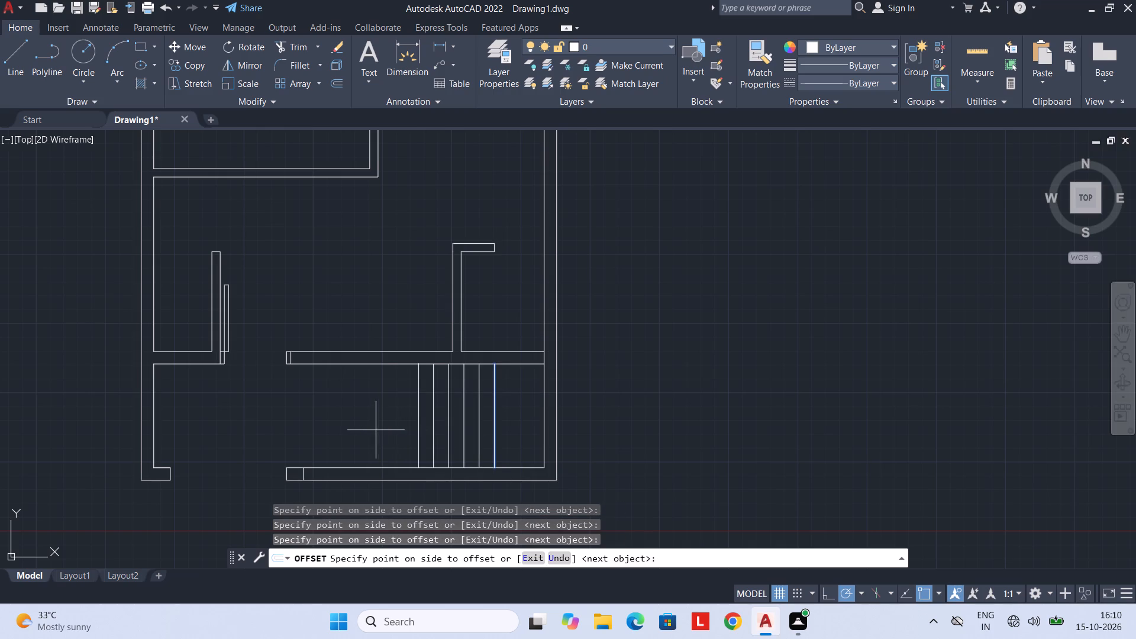
{"action": "left_click", "coordinate": [374, 430]}
{"action": "left_click", "coordinate": [350, 433]}
{"action": "left_click", "coordinate": [330, 437]}
{"action": "left_click", "coordinate": [319, 436]}
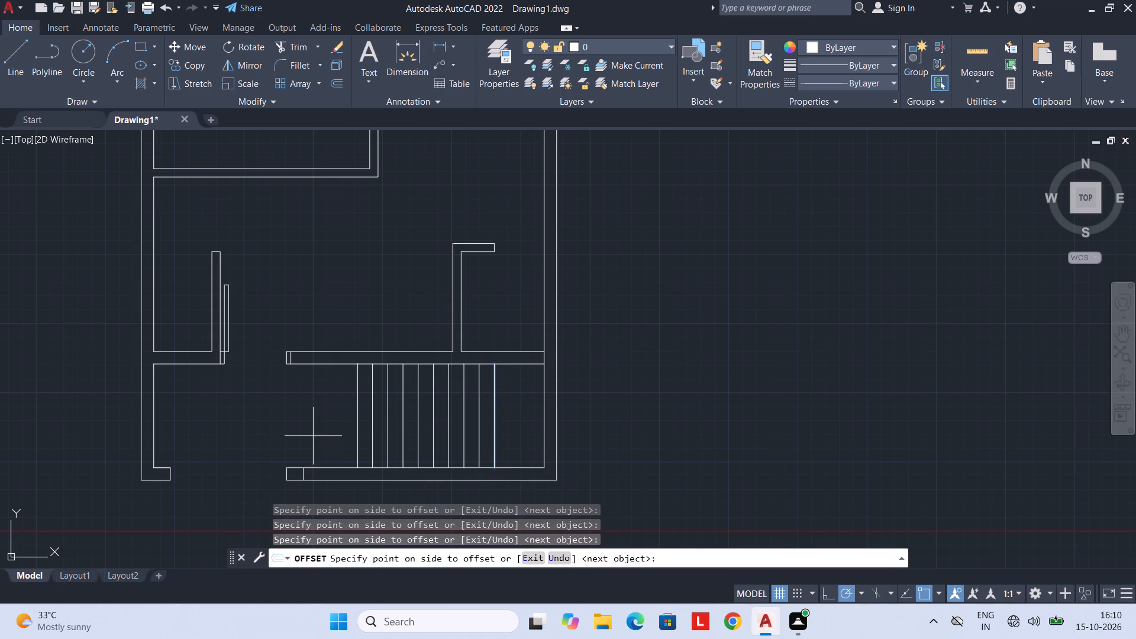
{"action": "left_click_drag", "start_coordinate": [312, 436], "coordinate": [305, 436]}
{"action": "key", "text": "Escape"}
{"action": "key", "text": "Escape"}
Draw a line 3' down from the top of the leftmost tread line, continuing horizontally across to the rightmost tread line.
{"action": "middle_click_drag", "start_coordinate": [406, 427], "coordinate": [428, 441]}
{"action": "scroll", "coordinate": [428, 441], "scroll_direction": "up", "scroll_amount": 1}
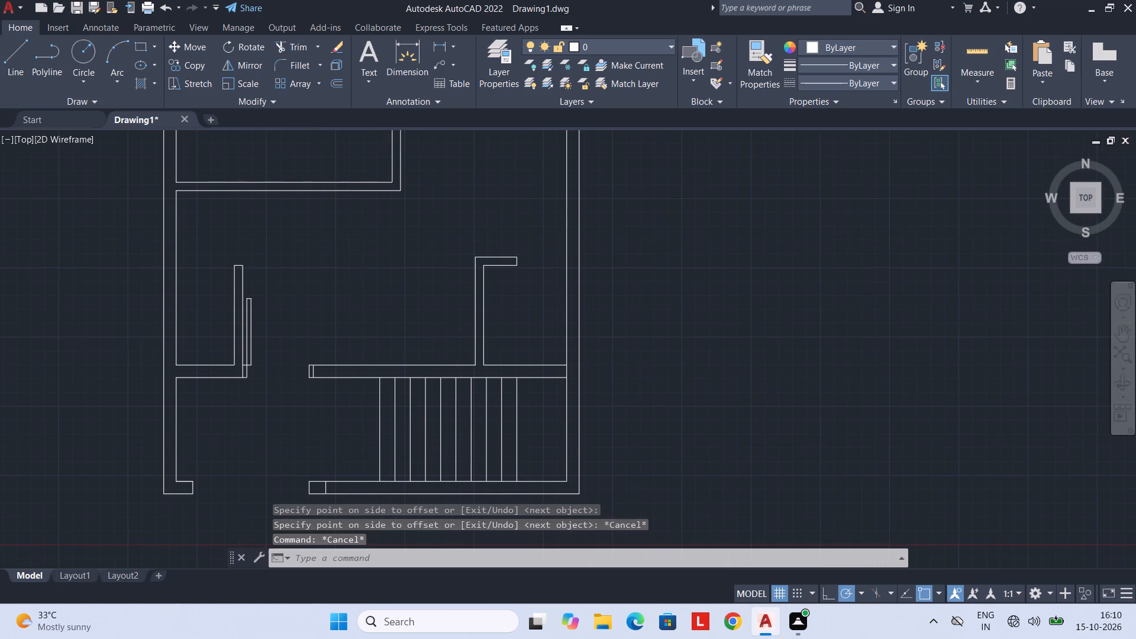
{"action": "middle_click_drag", "start_coordinate": [428, 441], "coordinate": [447, 421]}
{"action": "type", "text": "l"}
{"action": "key", "text": "space"}
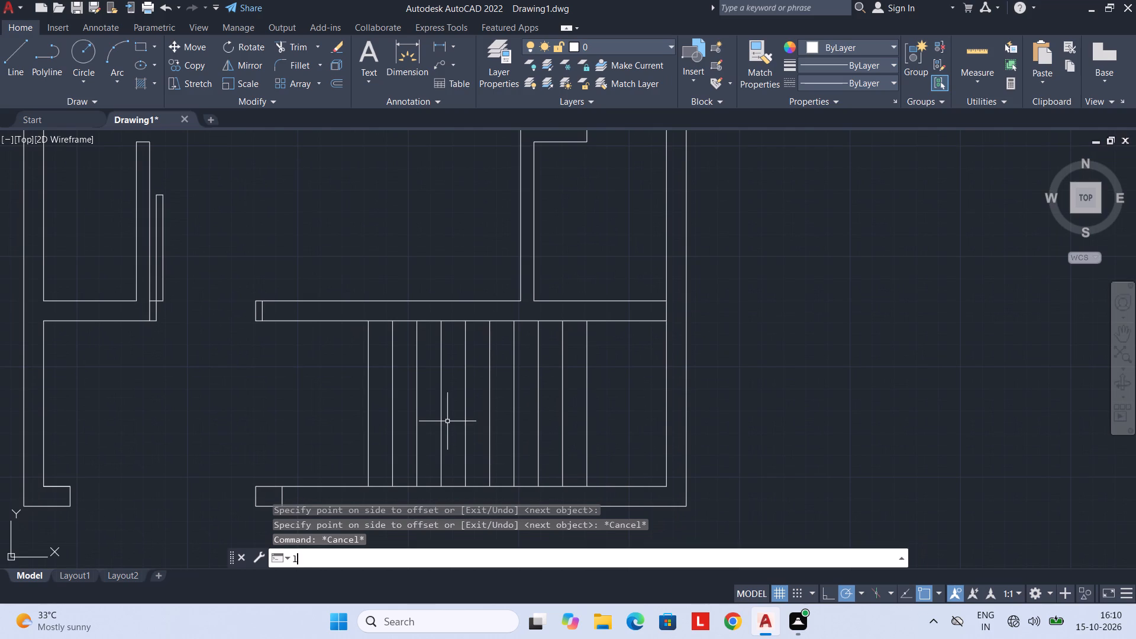
{"action": "left_click", "coordinate": [366, 324]}
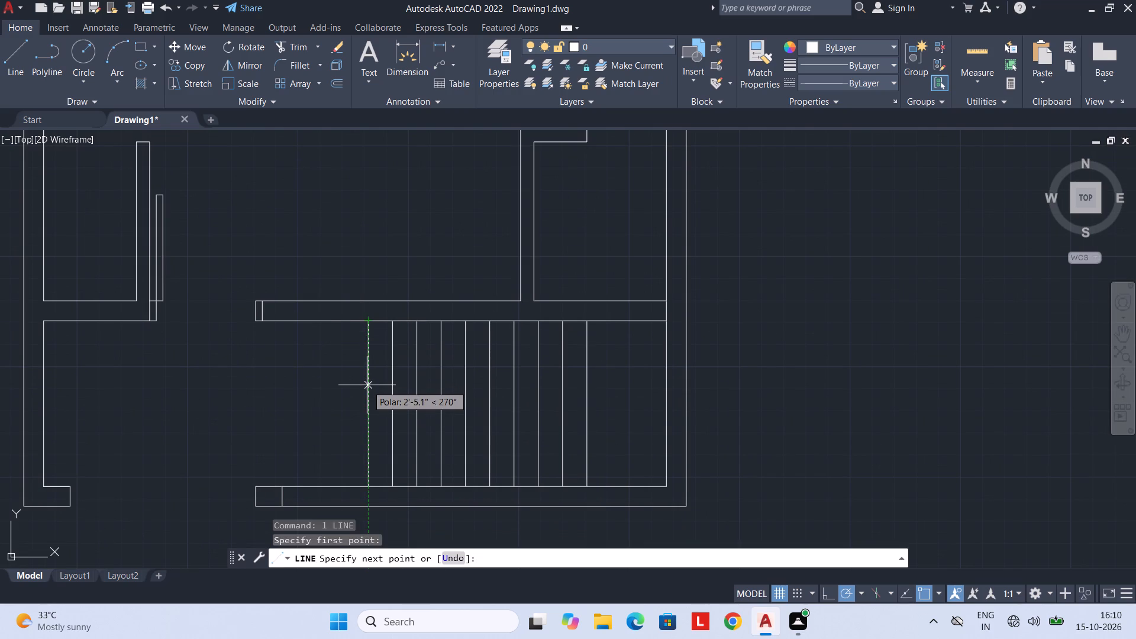
{"action": "type", "text": "3'"}
{"action": "key", "text": "Return"}
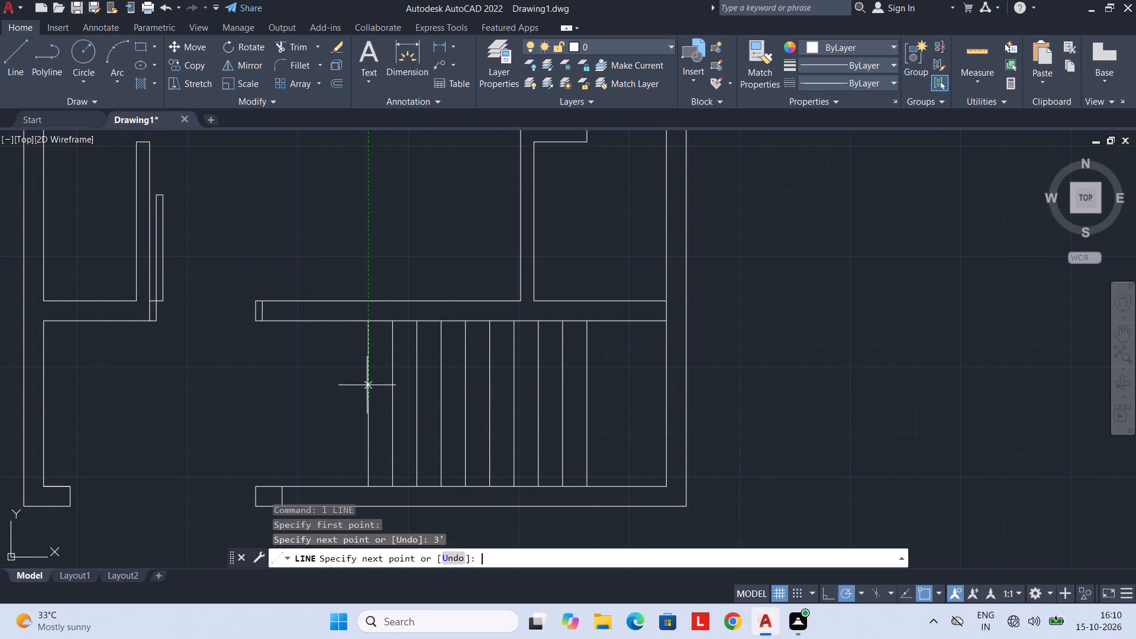
{"action": "left_click", "coordinate": [589, 399]}
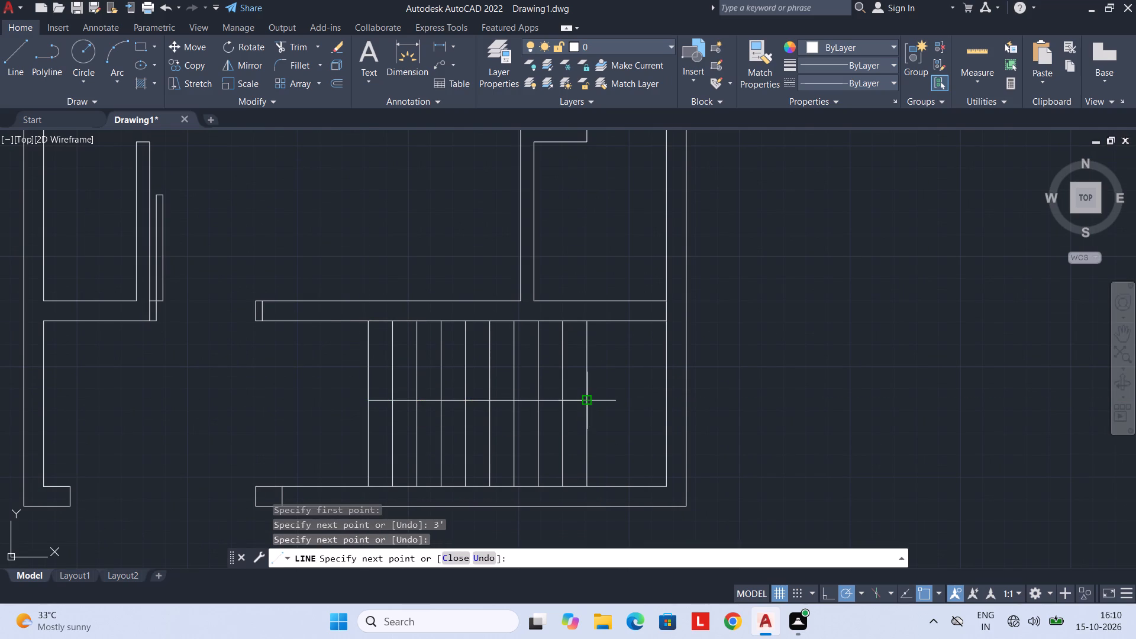
{"action": "key", "text": "Escape"}
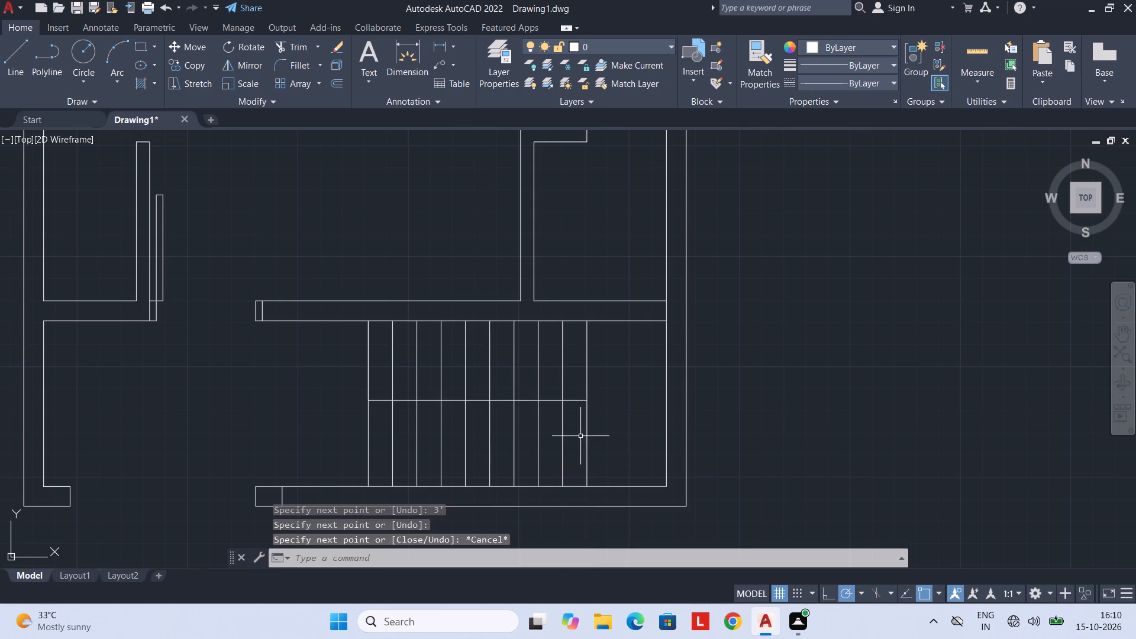
Offset the horizontal line across the stair 3" downward to form the divider between the two flights.
{"action": "type", "text": "of 3\""}
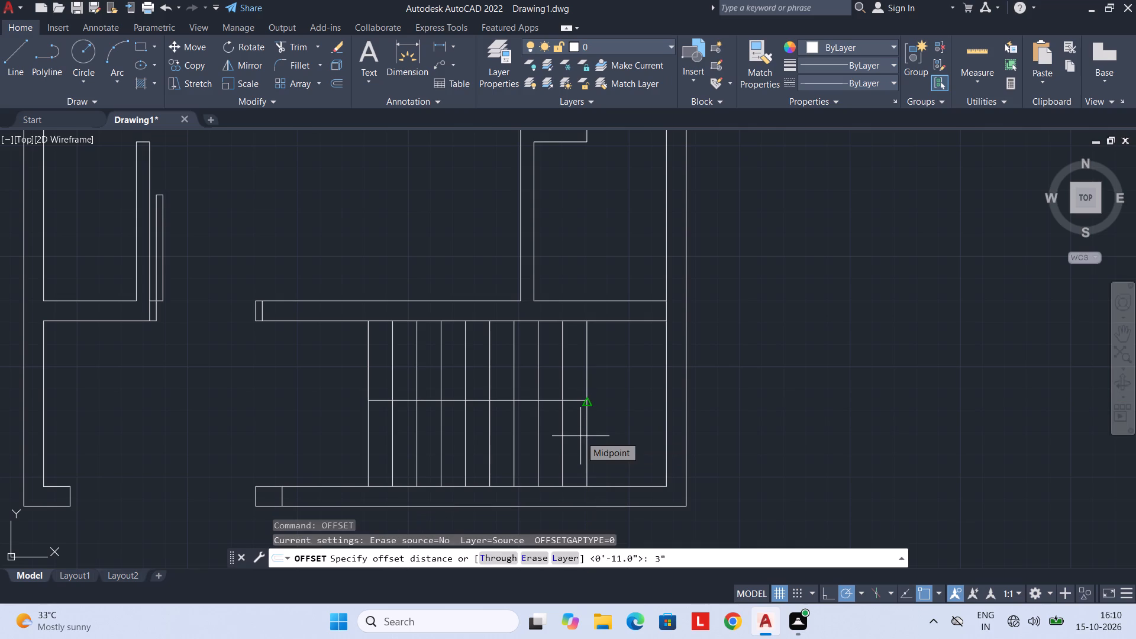
{"action": "key", "text": "Return"}
{"action": "left_click", "coordinate": [576, 400]}
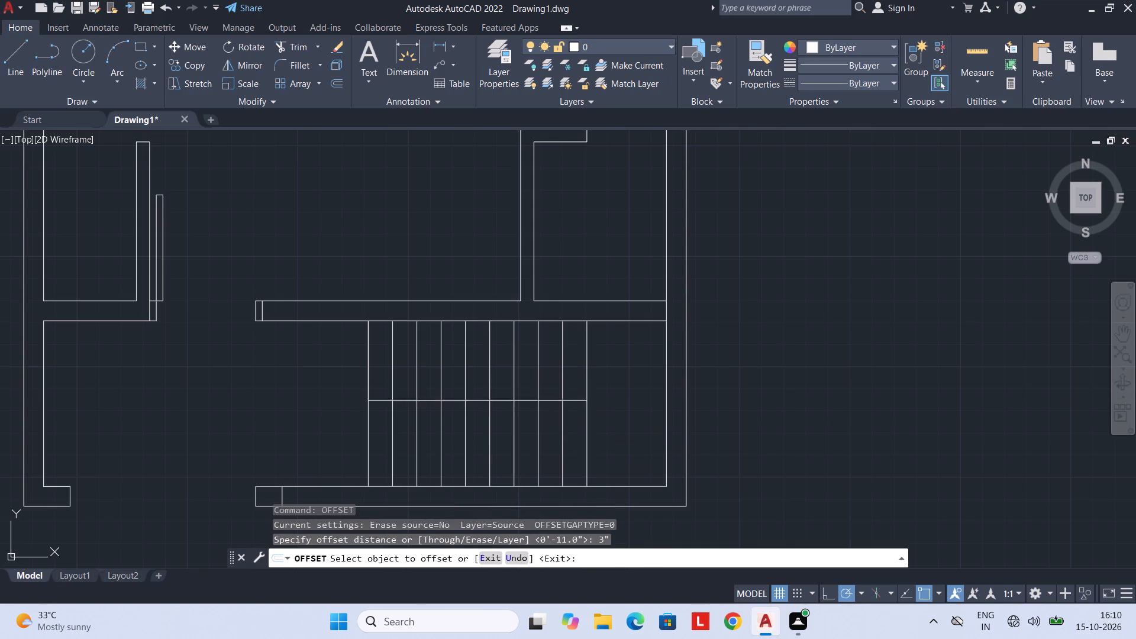
{"action": "left_click_drag", "start_coordinate": [574, 422], "coordinate": [576, 440]}
{"action": "key", "text": "Escape"}
Trim the intermediate tread-line segments lying between the two horizontal divider lines of the stair.
{"action": "middle_click_drag", "start_coordinate": [406, 433], "coordinate": [432, 424]}
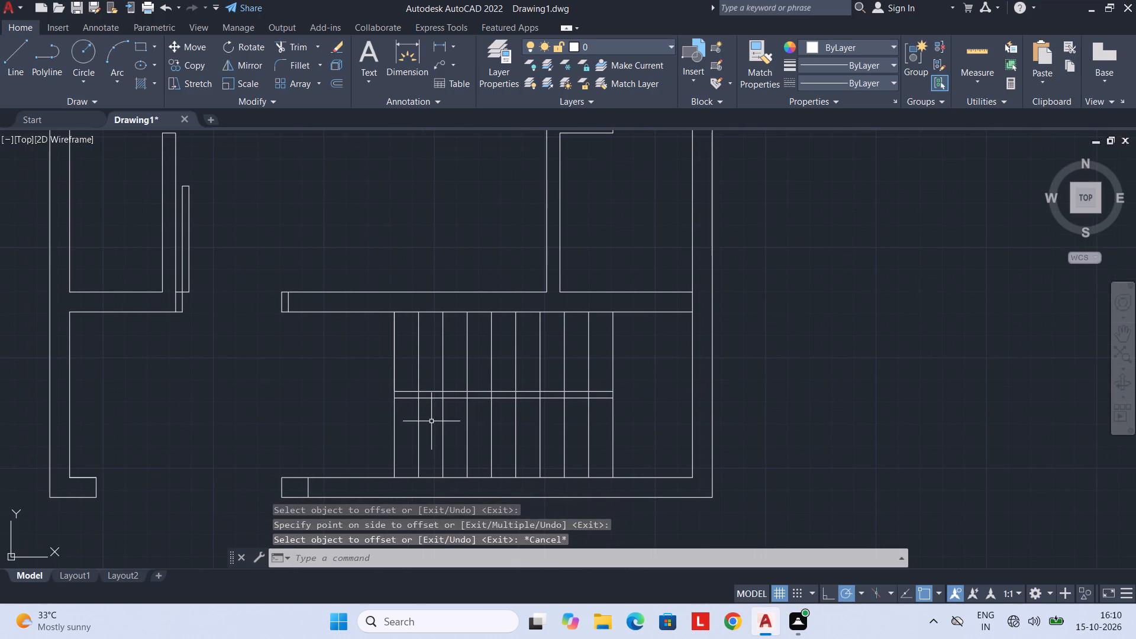
{"action": "type", "text": "tr"}
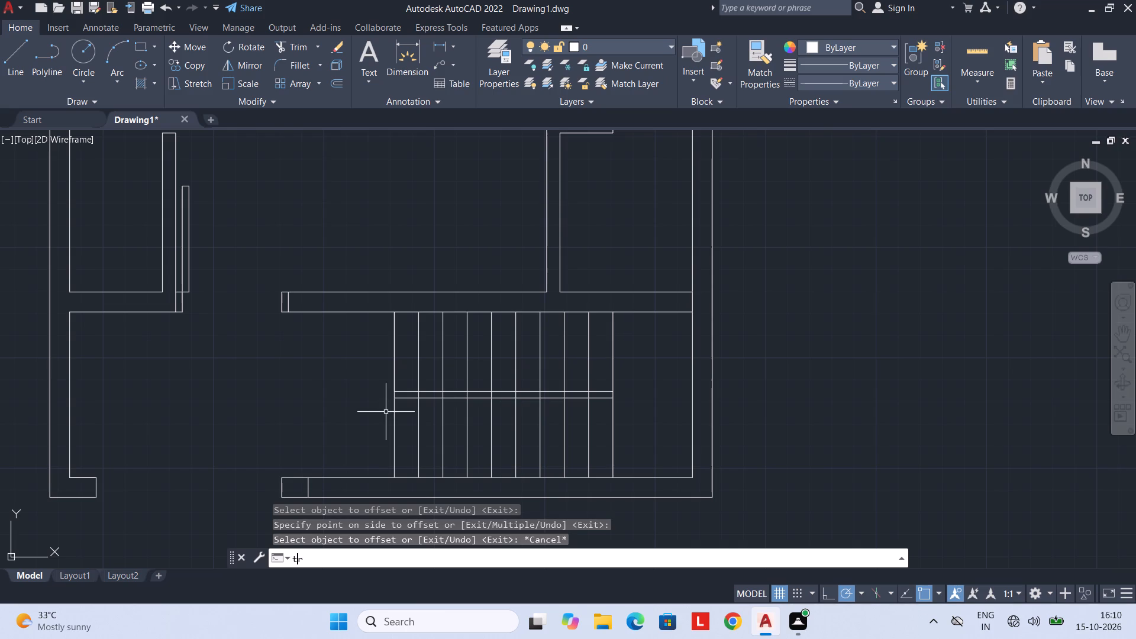
{"action": "key", "text": "space"}
{"action": "scroll", "coordinate": [480, 415], "scroll_direction": "up", "scroll_amount": 1}
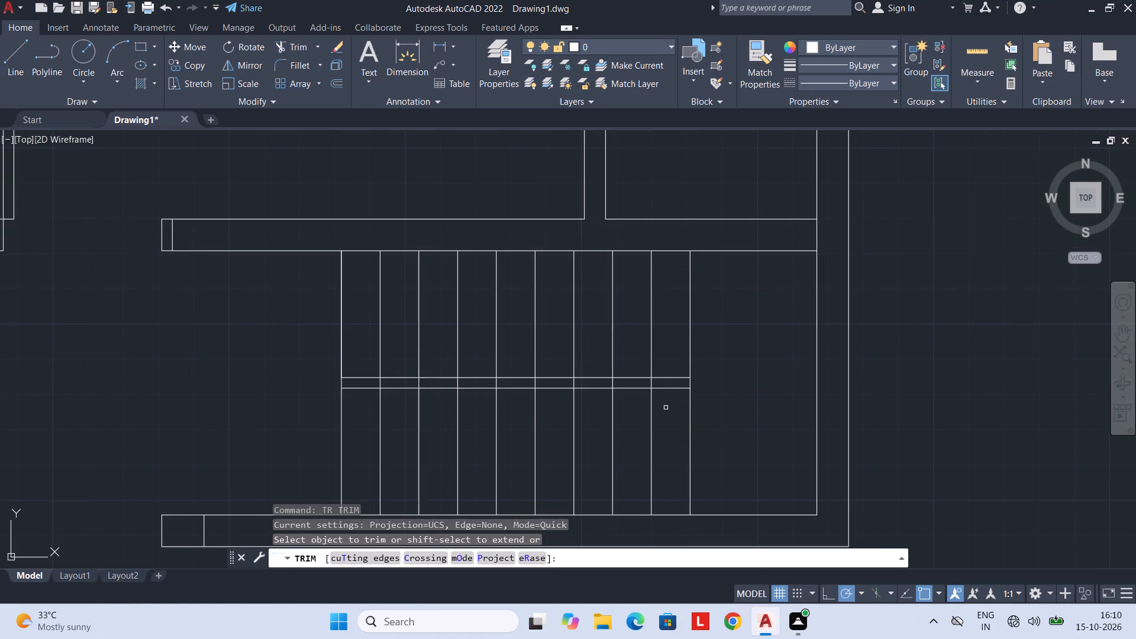
{"action": "scroll", "coordinate": [347, 377], "scroll_direction": "up", "scroll_amount": 3}
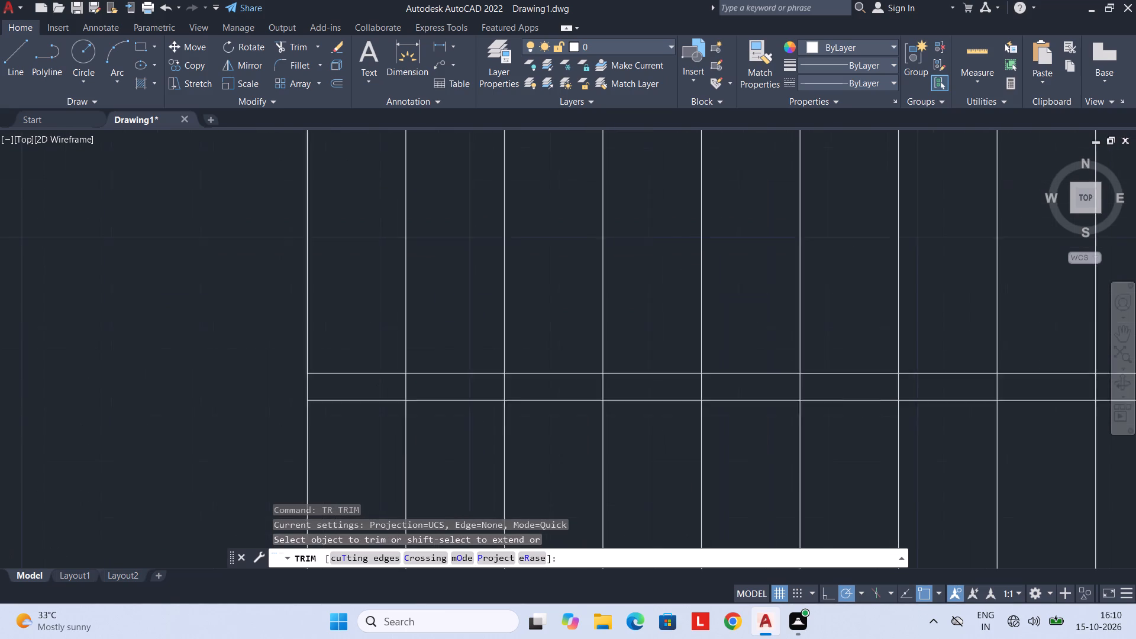
{"action": "left_click_drag", "start_coordinate": [385, 389], "coordinate": [751, 393]}
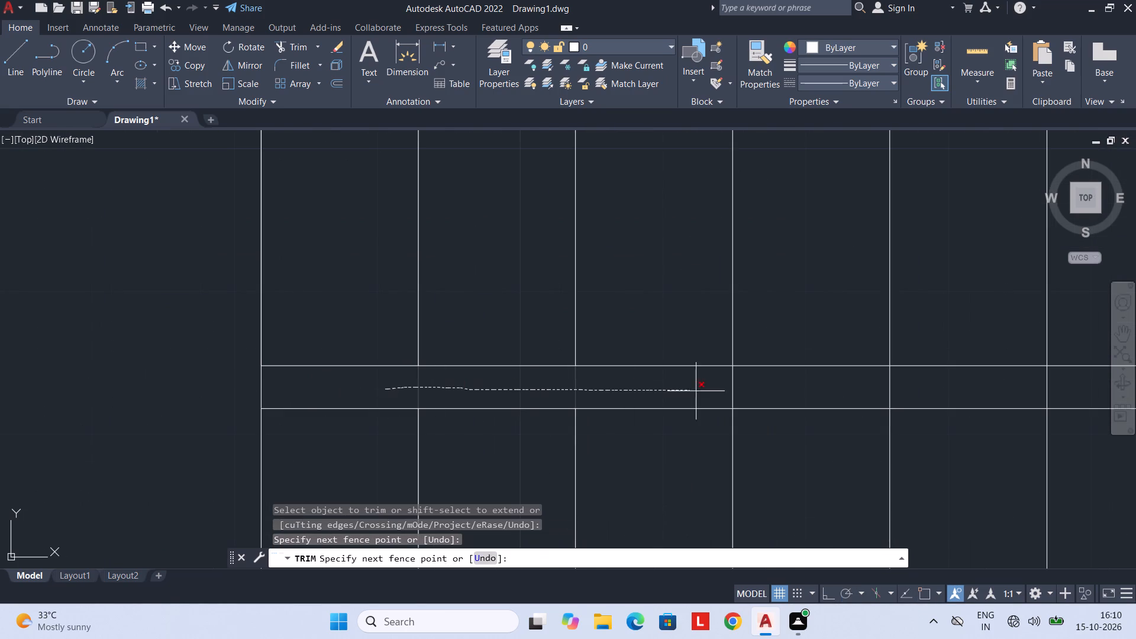
{"action": "left_click_drag", "start_coordinate": [751, 393], "coordinate": [883, 395]}
{"action": "scroll", "coordinate": [884, 395], "scroll_direction": "down", "scroll_amount": 3}
{"action": "middle_click_drag", "start_coordinate": [885, 395], "coordinate": [664, 411]}
{"action": "scroll", "coordinate": [670, 408], "scroll_direction": "up", "scroll_amount": 2}
{"action": "left_click_drag", "start_coordinate": [670, 408], "coordinate": [814, 403]}
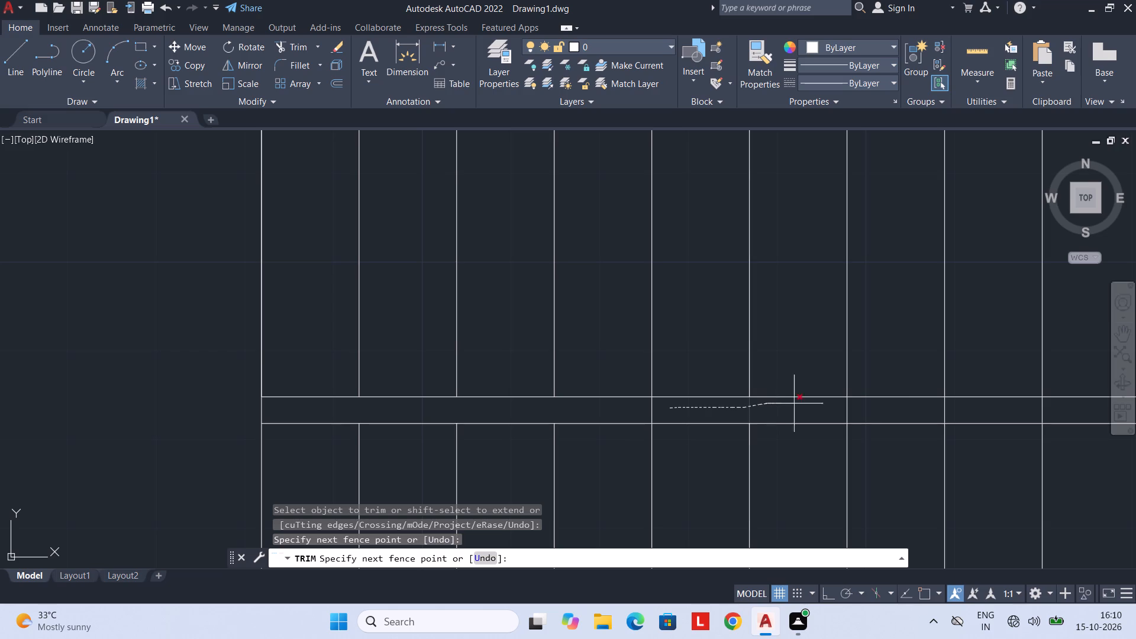
{"action": "left_click_drag", "start_coordinate": [814, 403], "coordinate": [1064, 412]}
{"action": "middle_click_drag", "start_coordinate": [1065, 412], "coordinate": [575, 443]}
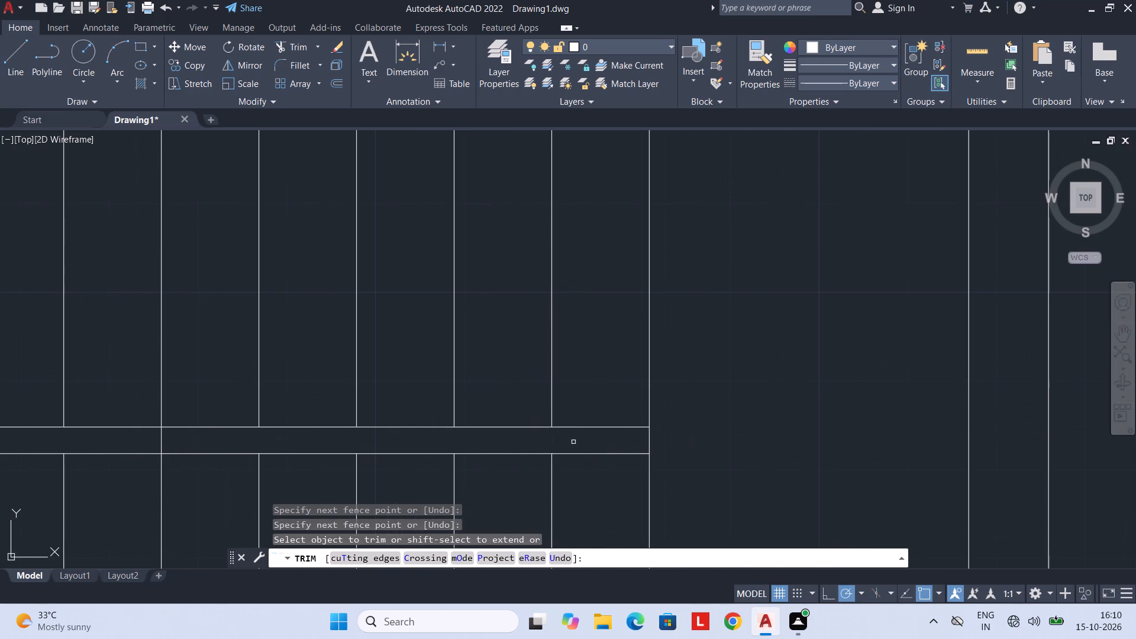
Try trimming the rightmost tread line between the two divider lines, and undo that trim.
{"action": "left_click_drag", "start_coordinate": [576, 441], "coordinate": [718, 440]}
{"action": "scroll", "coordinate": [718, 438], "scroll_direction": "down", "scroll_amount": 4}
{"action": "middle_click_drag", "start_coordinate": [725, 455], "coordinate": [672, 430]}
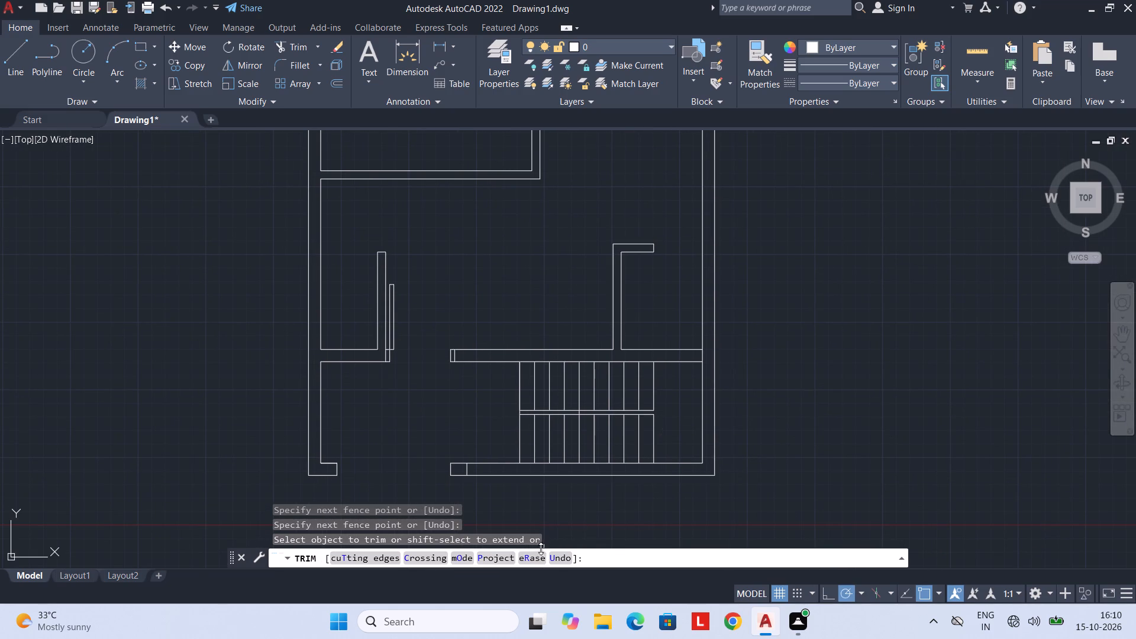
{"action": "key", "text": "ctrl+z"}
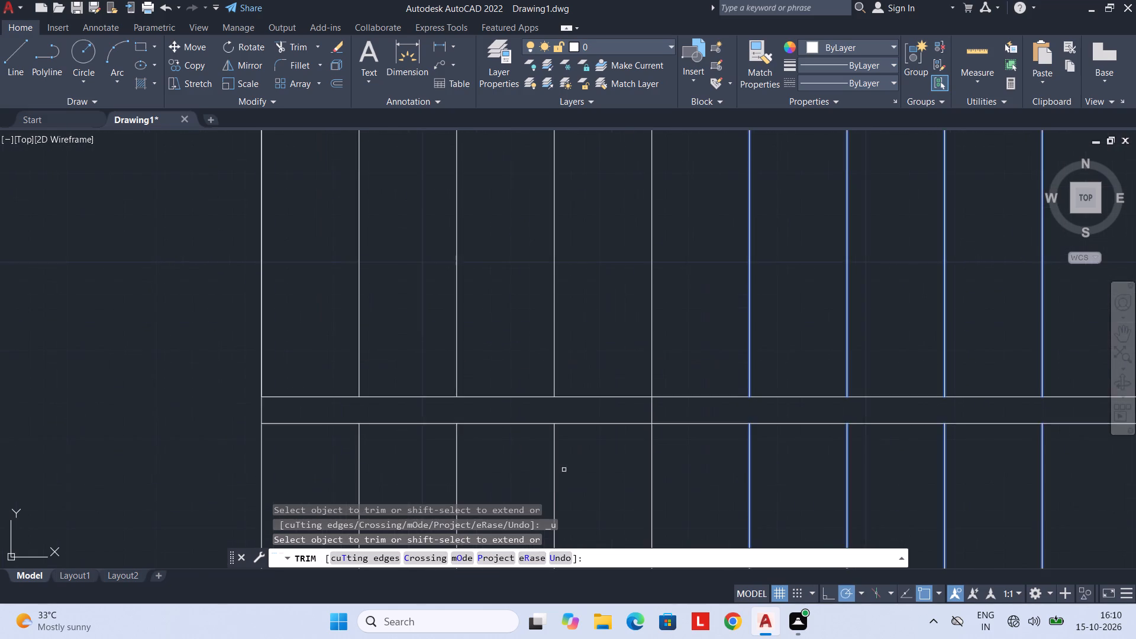
Trim the segment of the leftmost tread line between the two divider lines.
{"action": "scroll", "coordinate": [564, 469], "scroll_direction": "down", "scroll_amount": 4}
{"action": "scroll", "coordinate": [472, 430], "scroll_direction": "up", "scroll_amount": 2}
{"action": "middle_click_drag", "start_coordinate": [575, 480], "coordinate": [562, 435]}
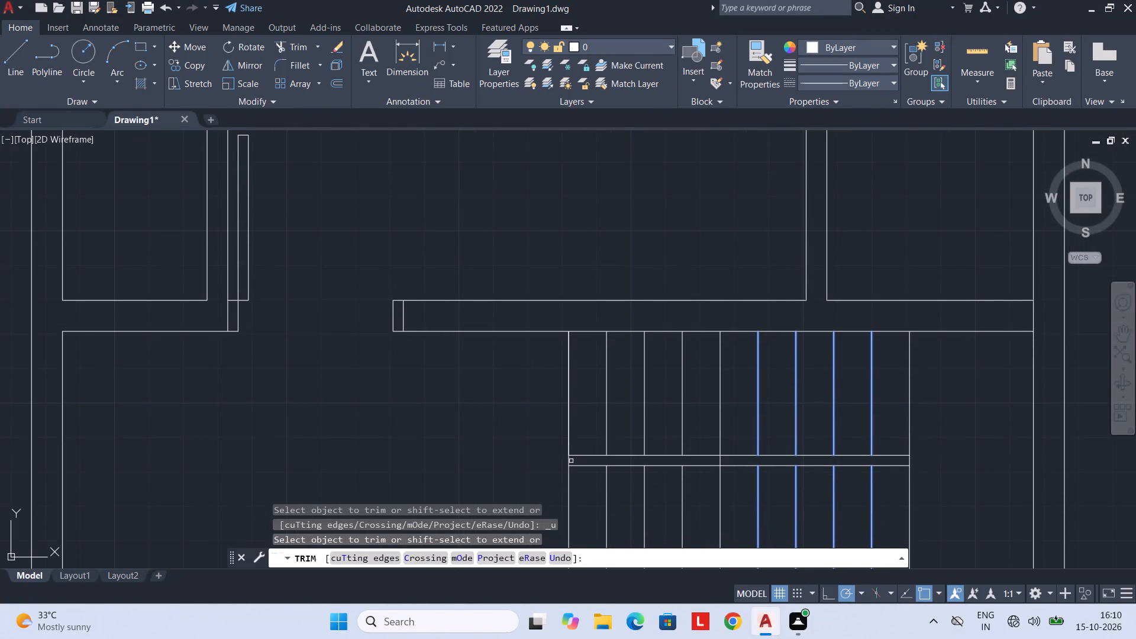
{"action": "left_click", "coordinate": [570, 461]}
{"action": "scroll", "coordinate": [421, 431], "scroll_direction": "down", "scroll_amount": 2}
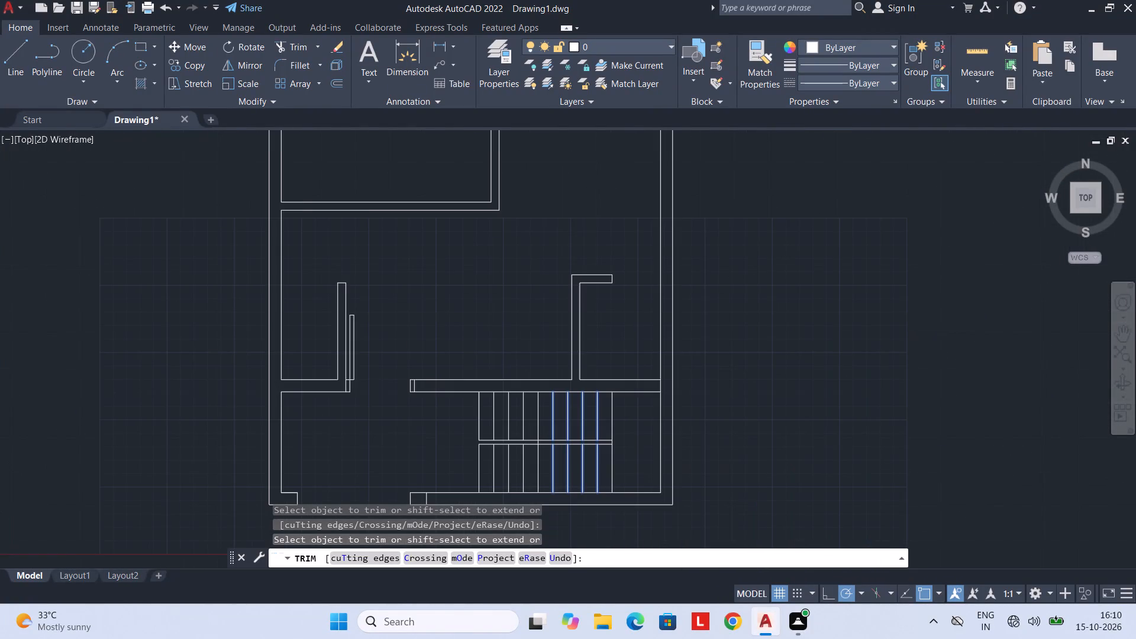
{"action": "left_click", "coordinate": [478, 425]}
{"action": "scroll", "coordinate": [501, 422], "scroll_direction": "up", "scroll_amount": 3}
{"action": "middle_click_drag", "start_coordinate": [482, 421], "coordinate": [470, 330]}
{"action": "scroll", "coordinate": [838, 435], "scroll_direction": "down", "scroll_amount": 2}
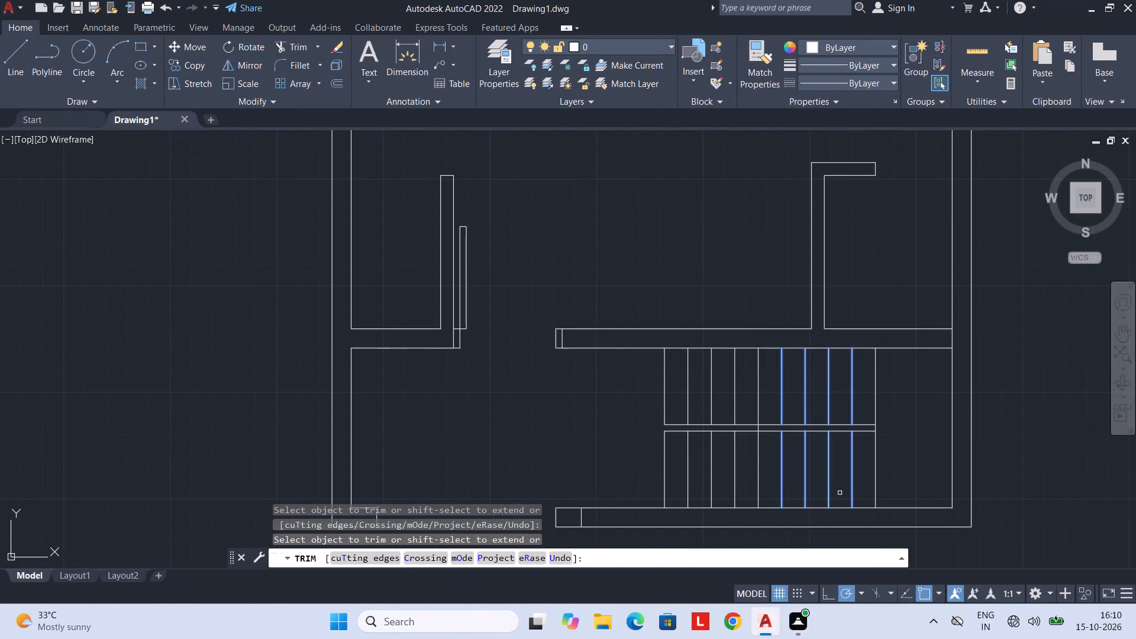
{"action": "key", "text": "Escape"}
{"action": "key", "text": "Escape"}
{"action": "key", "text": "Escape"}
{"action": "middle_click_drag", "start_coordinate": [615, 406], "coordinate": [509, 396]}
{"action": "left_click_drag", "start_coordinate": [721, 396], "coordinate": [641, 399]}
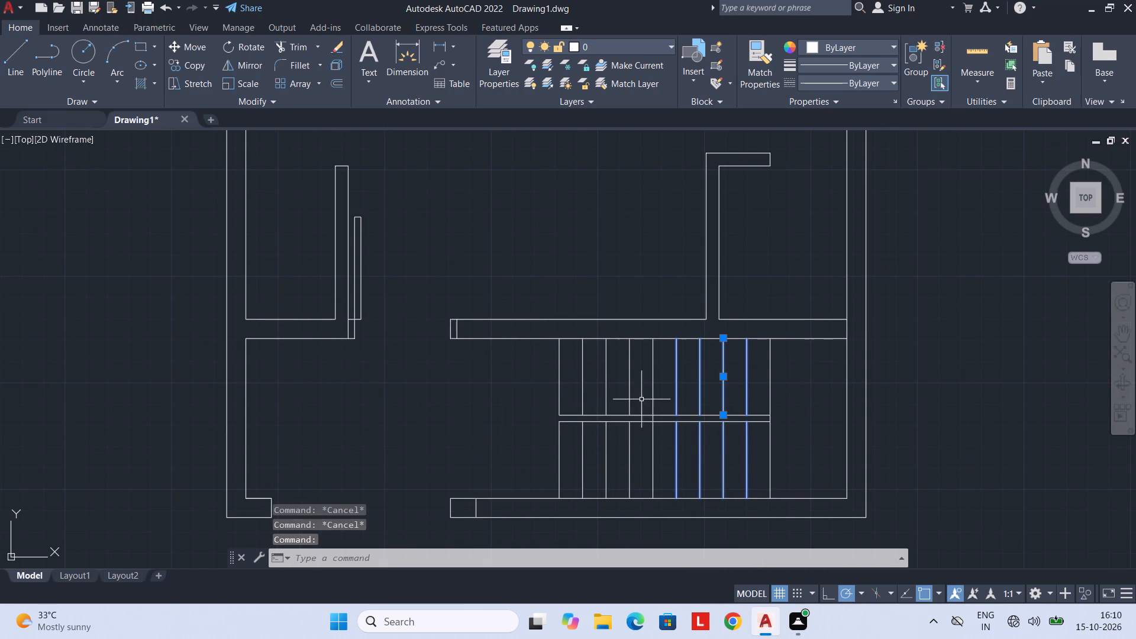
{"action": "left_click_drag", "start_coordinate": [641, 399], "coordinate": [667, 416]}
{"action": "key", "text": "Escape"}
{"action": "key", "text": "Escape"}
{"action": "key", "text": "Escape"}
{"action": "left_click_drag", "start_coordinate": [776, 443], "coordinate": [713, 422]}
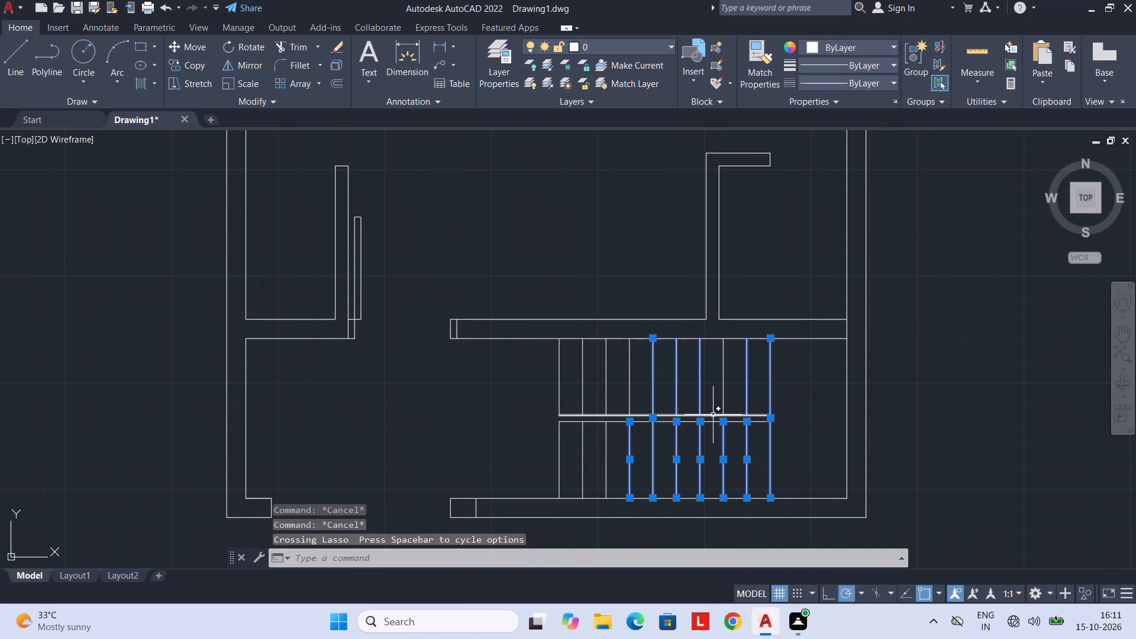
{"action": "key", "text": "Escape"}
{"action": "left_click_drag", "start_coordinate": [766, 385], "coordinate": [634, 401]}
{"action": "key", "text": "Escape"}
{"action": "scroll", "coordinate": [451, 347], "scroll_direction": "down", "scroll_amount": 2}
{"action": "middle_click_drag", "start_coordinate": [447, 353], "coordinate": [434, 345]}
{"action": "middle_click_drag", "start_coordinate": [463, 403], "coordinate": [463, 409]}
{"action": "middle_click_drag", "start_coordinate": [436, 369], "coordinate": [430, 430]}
Load the dashed linetype ACAD_ISO02W100 into the drawing.
{"action": "type", "text": "pl"}
{"action": "key", "text": "space"}
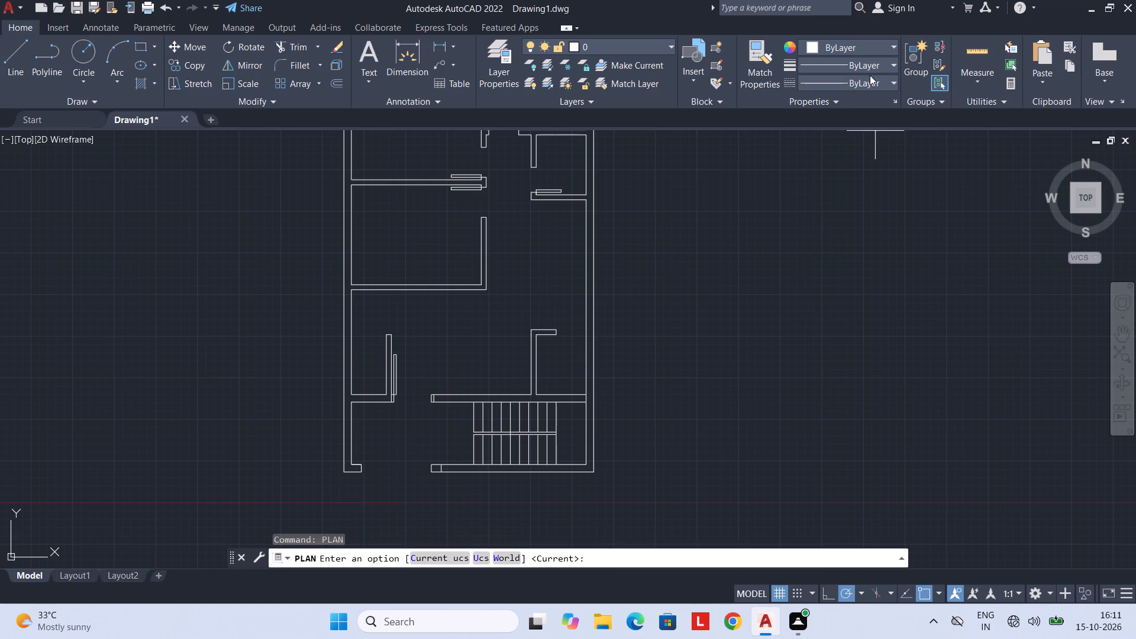
{"action": "left_click_drag", "start_coordinate": [868, 75], "coordinate": [869, 81]}
{"action": "left_click", "coordinate": [870, 85]}
{"action": "triple_click", "coordinate": [870, 89]}
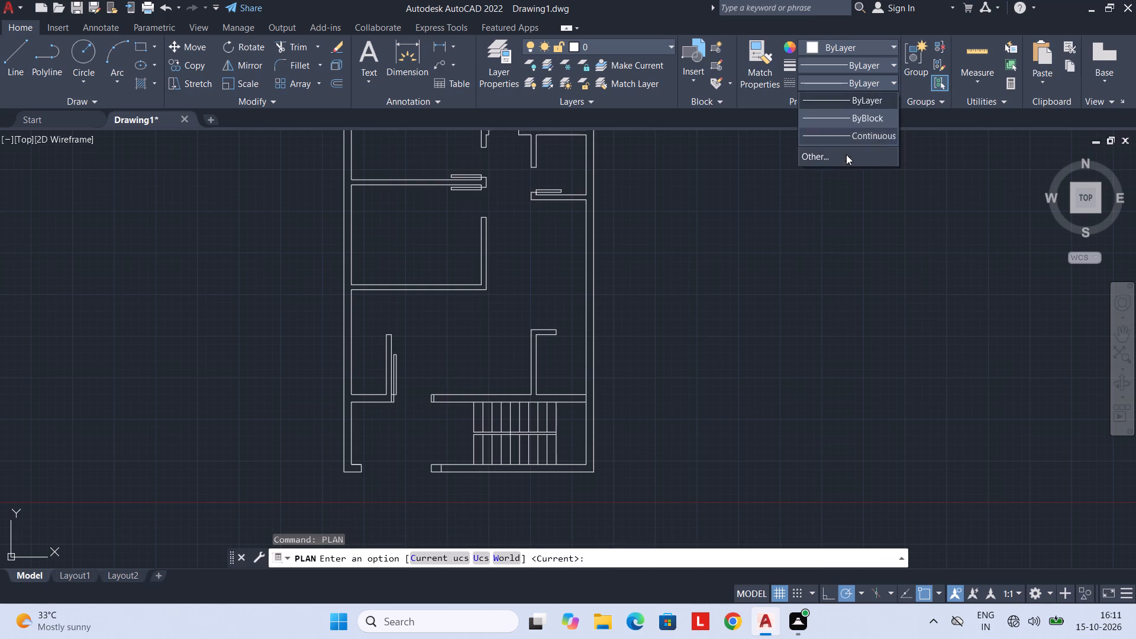
{"action": "left_click", "coordinate": [845, 162]}
{"action": "left_click", "coordinate": [699, 194]}
{"action": "left_click", "coordinate": [698, 187]}
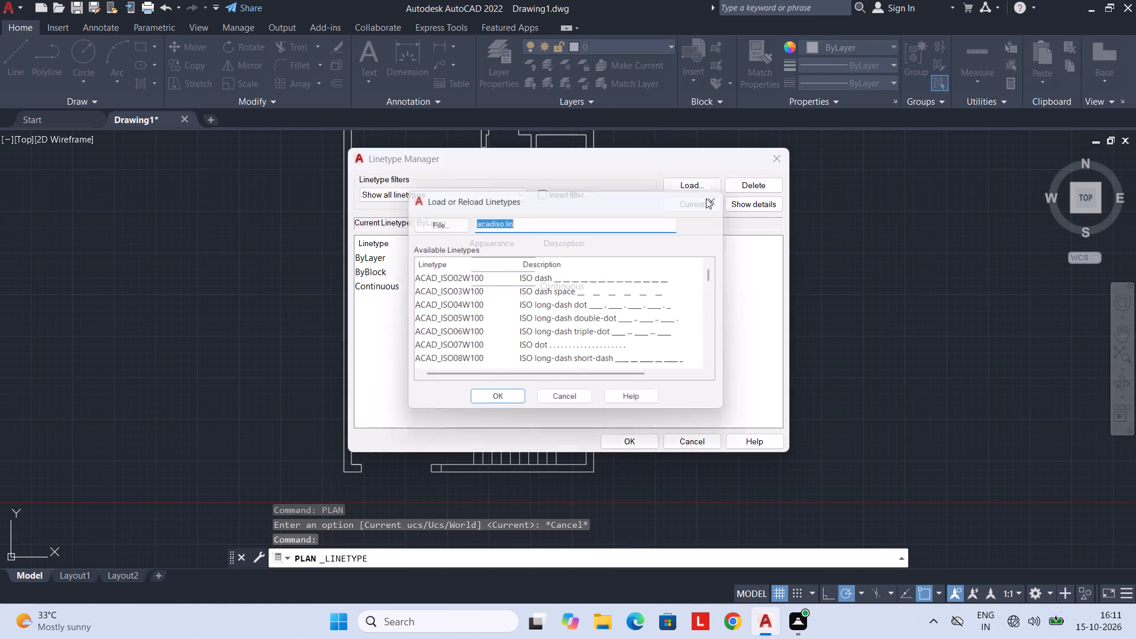
{"action": "left_click", "coordinate": [567, 285]}
{"action": "left_click", "coordinate": [520, 283]}
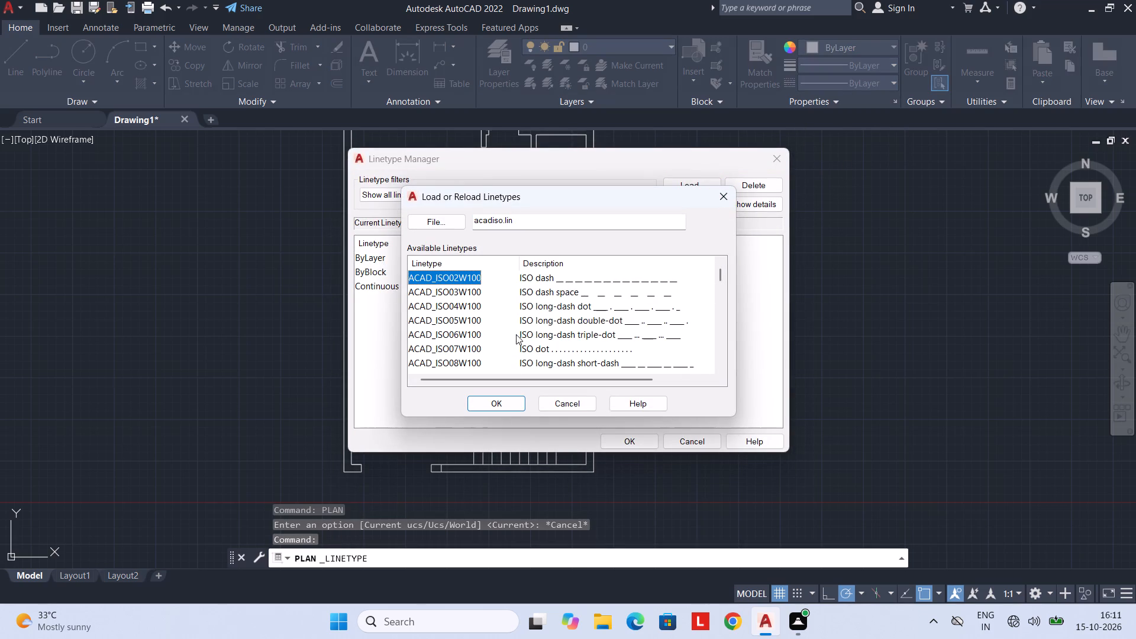
{"action": "left_click", "coordinate": [501, 408]}
{"action": "left_click", "coordinate": [631, 438]}
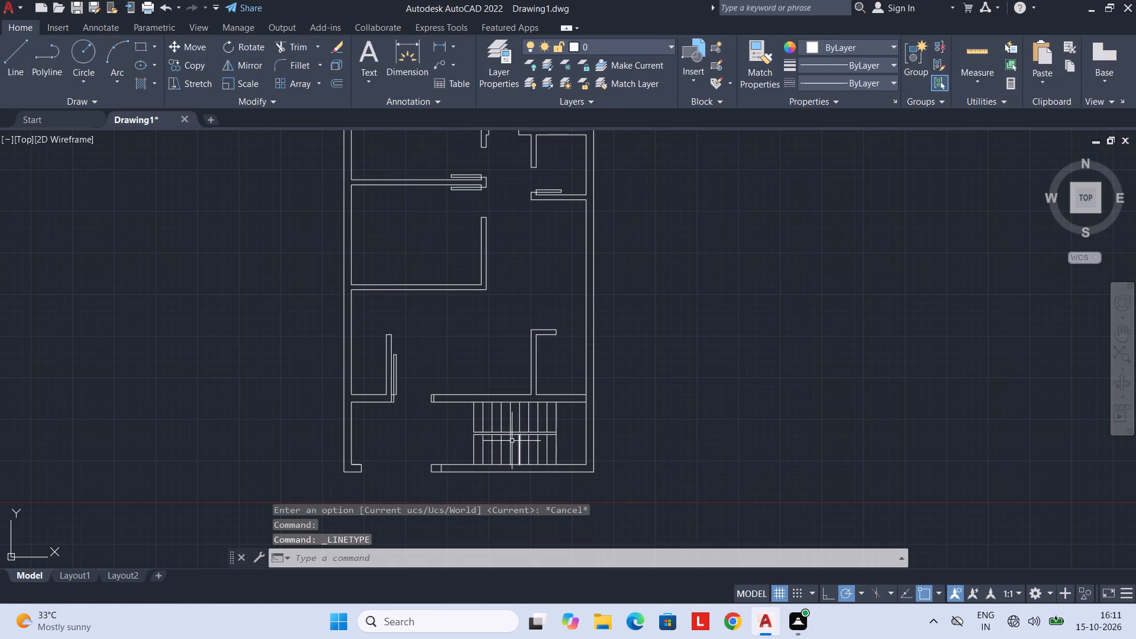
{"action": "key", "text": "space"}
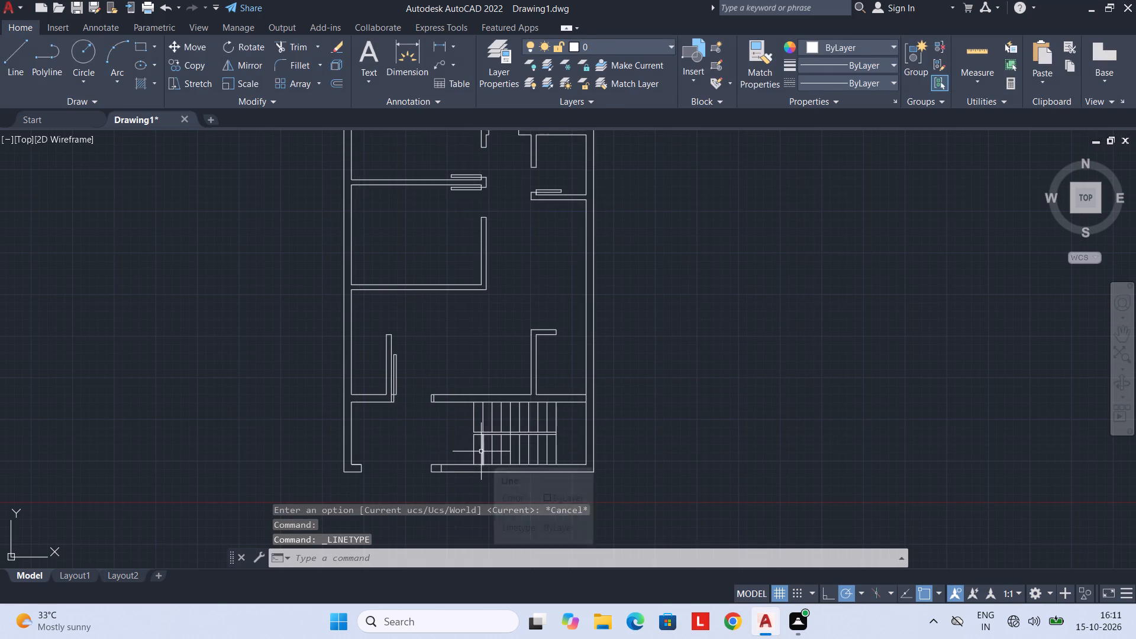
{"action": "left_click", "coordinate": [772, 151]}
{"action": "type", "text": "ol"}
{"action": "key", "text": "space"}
Draw a U-shaped stair direction polyline from the lower flight about 8'-3" right, 3'-5" up and 6'-7" left into the upper flight.
{"action": "scroll", "coordinate": [518, 421], "scroll_direction": "up", "scroll_amount": 2}
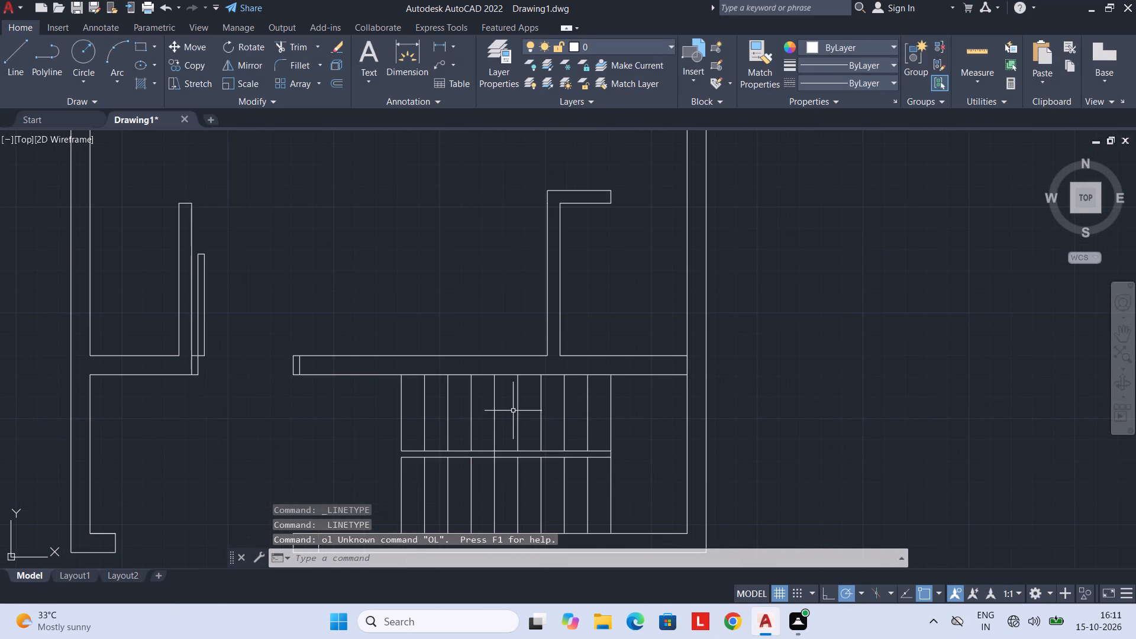
{"action": "type", "text": "pl"}
{"action": "key", "text": "space"}
{"action": "middle_click_drag", "start_coordinate": [511, 433], "coordinate": [512, 362]}
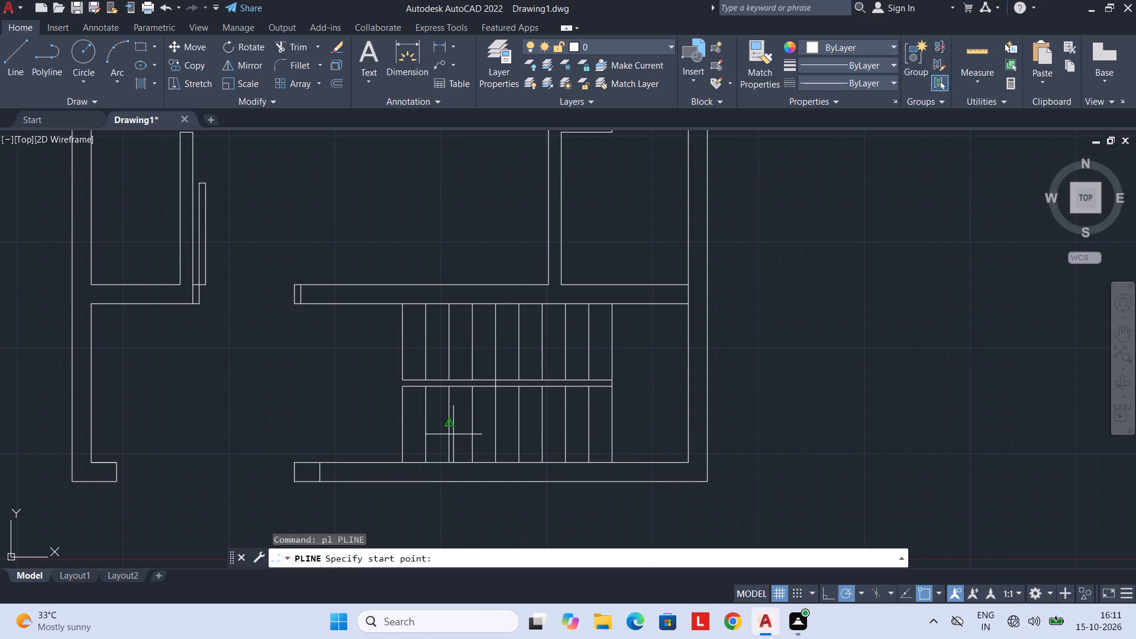
{"action": "left_click", "coordinate": [440, 431]}
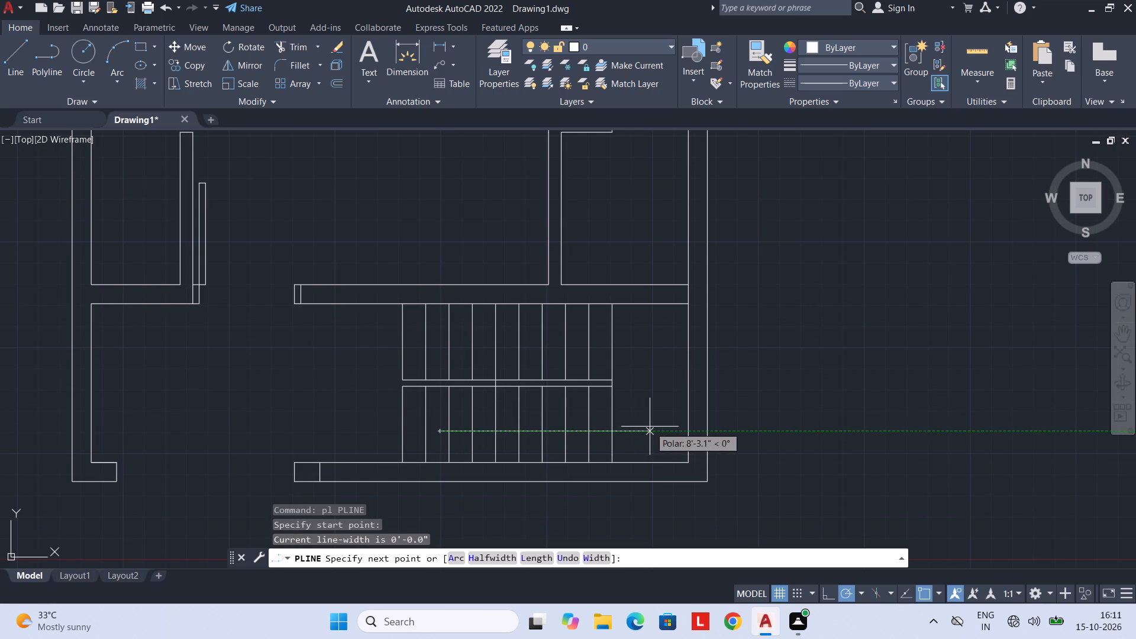
{"action": "left_click_drag", "start_coordinate": [650, 427], "coordinate": [650, 420]}
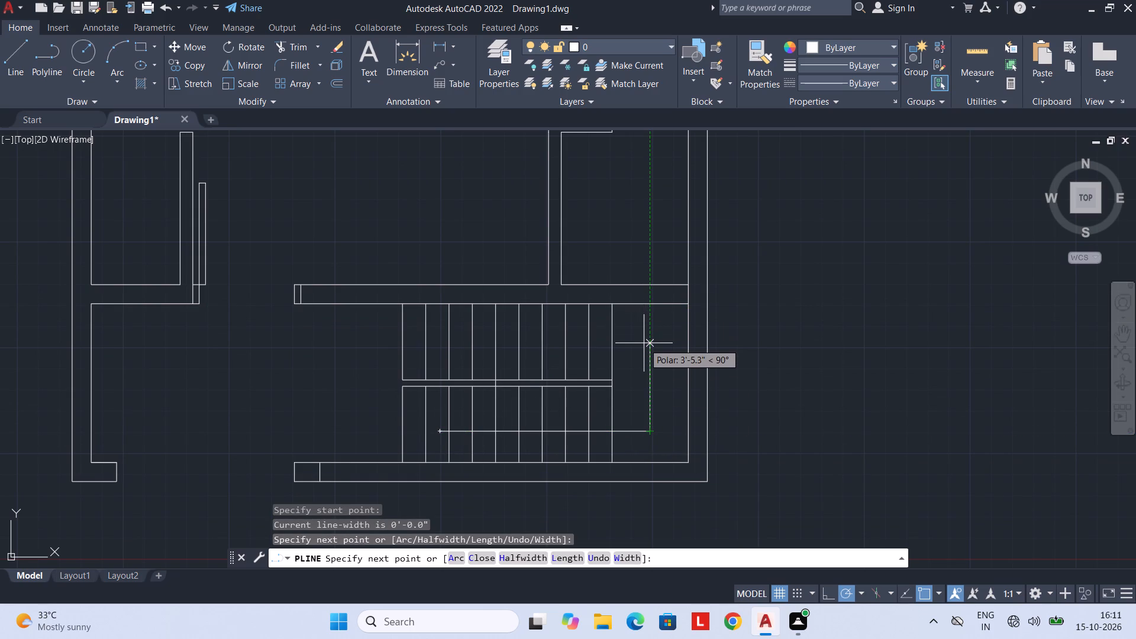
{"action": "left_click", "coordinate": [644, 343]}
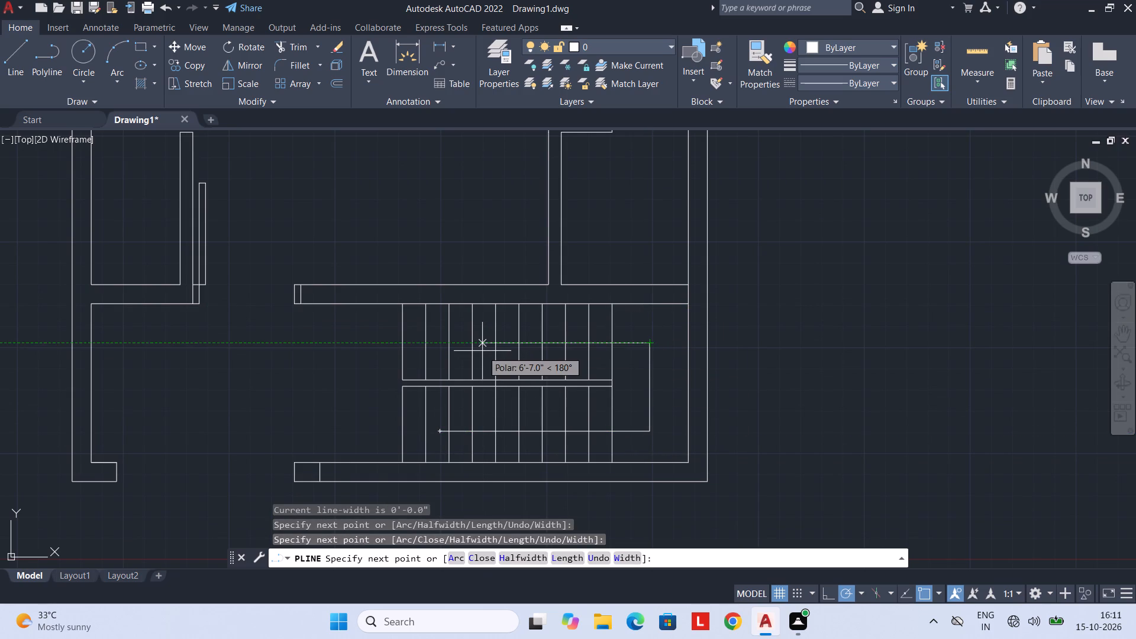
{"action": "left_click", "coordinate": [482, 351]}
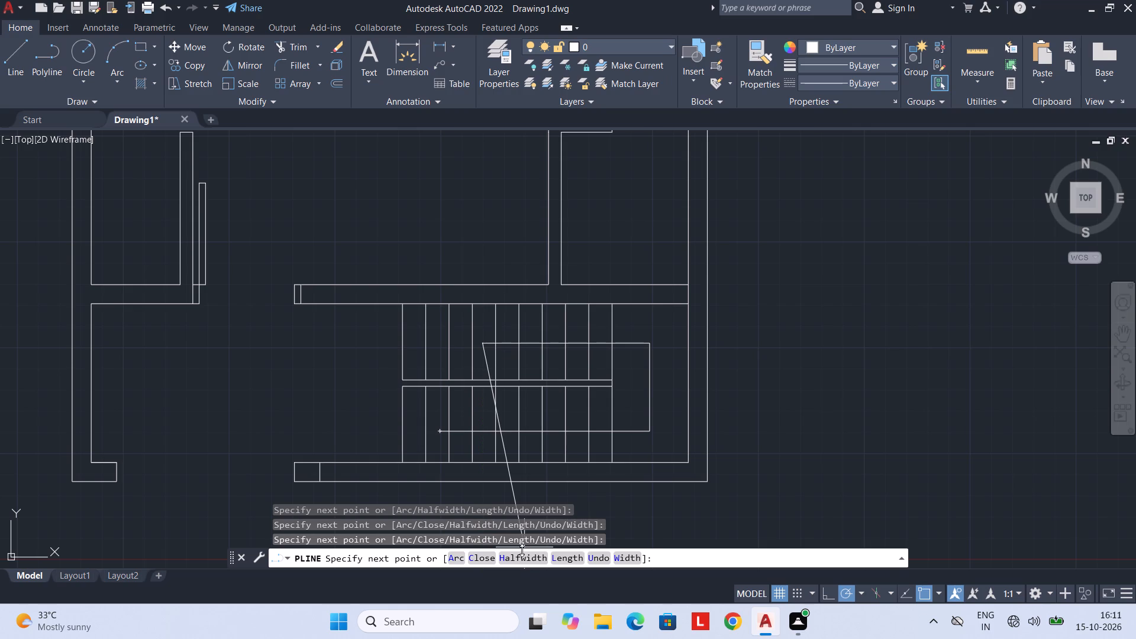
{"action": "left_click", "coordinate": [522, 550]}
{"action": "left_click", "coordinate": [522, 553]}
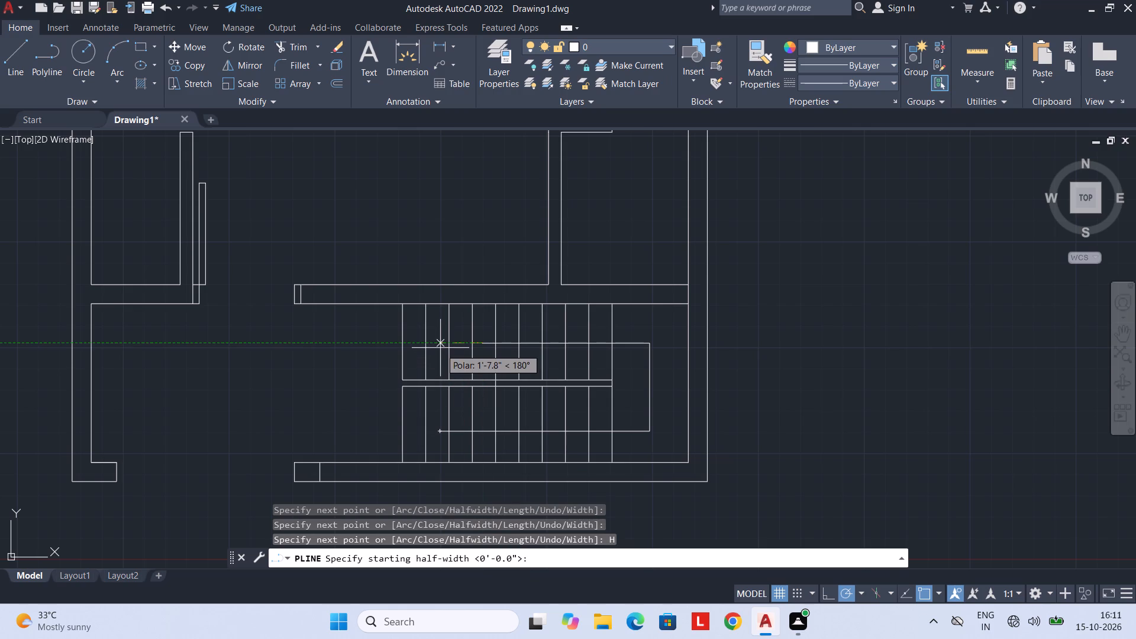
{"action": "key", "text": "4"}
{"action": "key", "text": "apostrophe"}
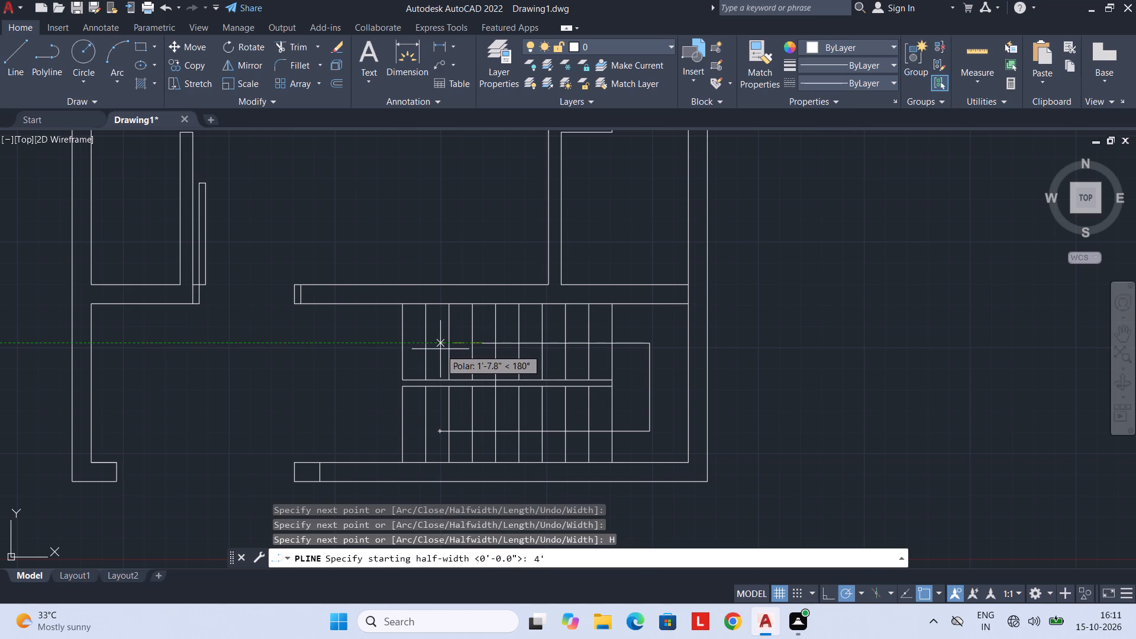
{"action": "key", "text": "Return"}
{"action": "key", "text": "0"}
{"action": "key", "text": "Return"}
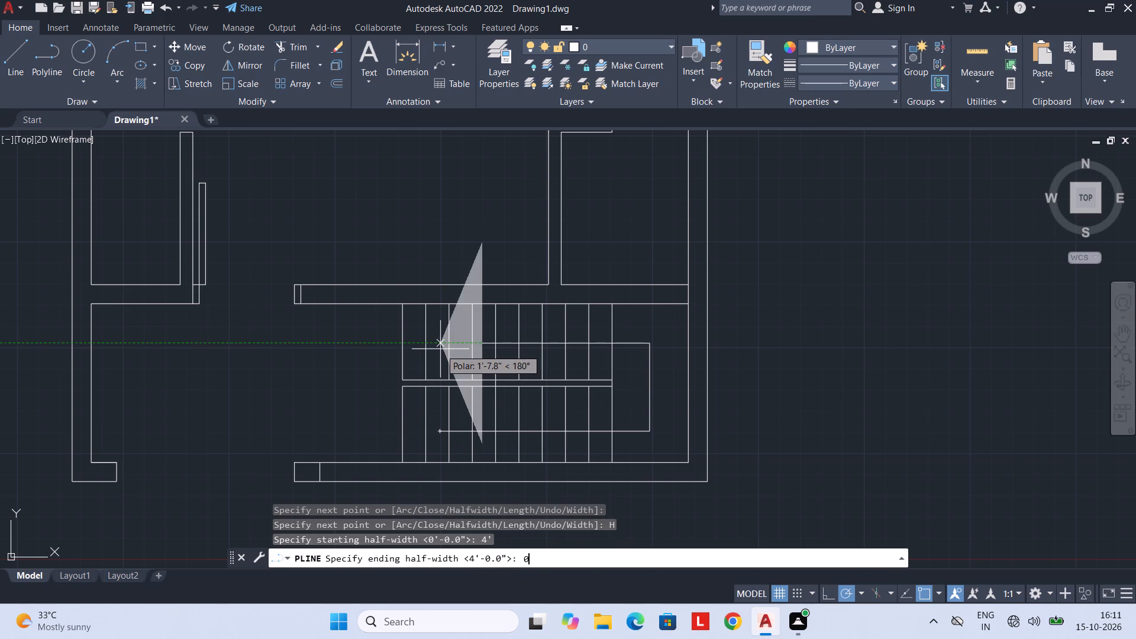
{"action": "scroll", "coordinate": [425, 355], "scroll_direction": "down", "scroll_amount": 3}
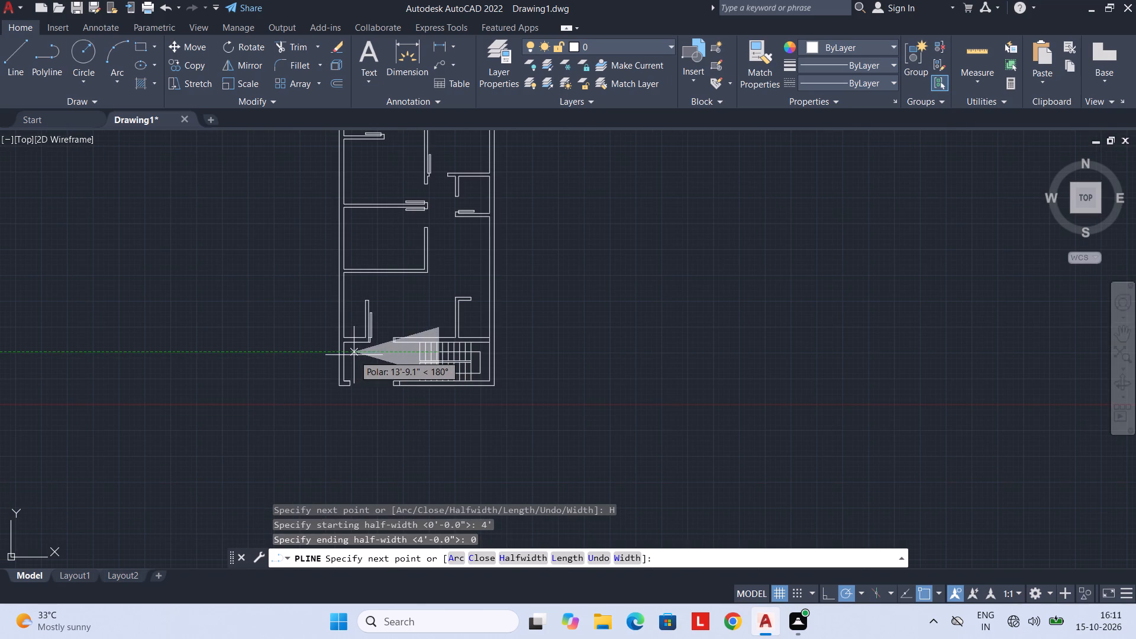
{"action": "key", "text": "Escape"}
Draw a polyline arrowhead from the direction line's upper-flight end toward the leftmost tread, with half-width tapering from 1' to 0.
{"action": "scroll", "coordinate": [412, 359], "scroll_direction": "up", "scroll_amount": 3}
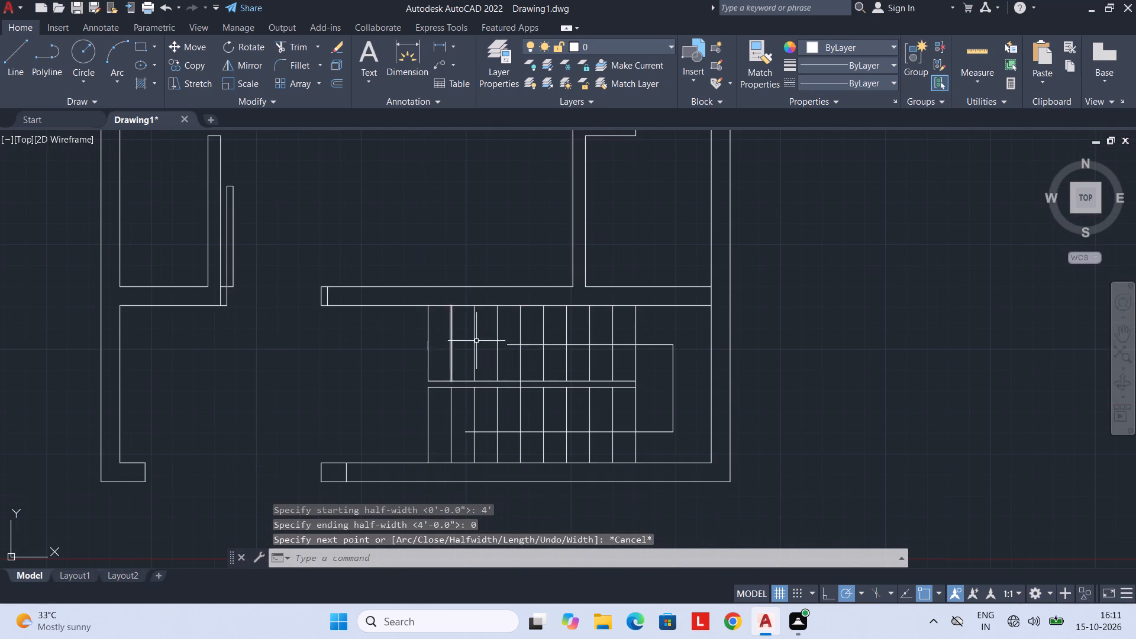
{"action": "scroll", "coordinate": [521, 347], "scroll_direction": "up", "scroll_amount": 2}
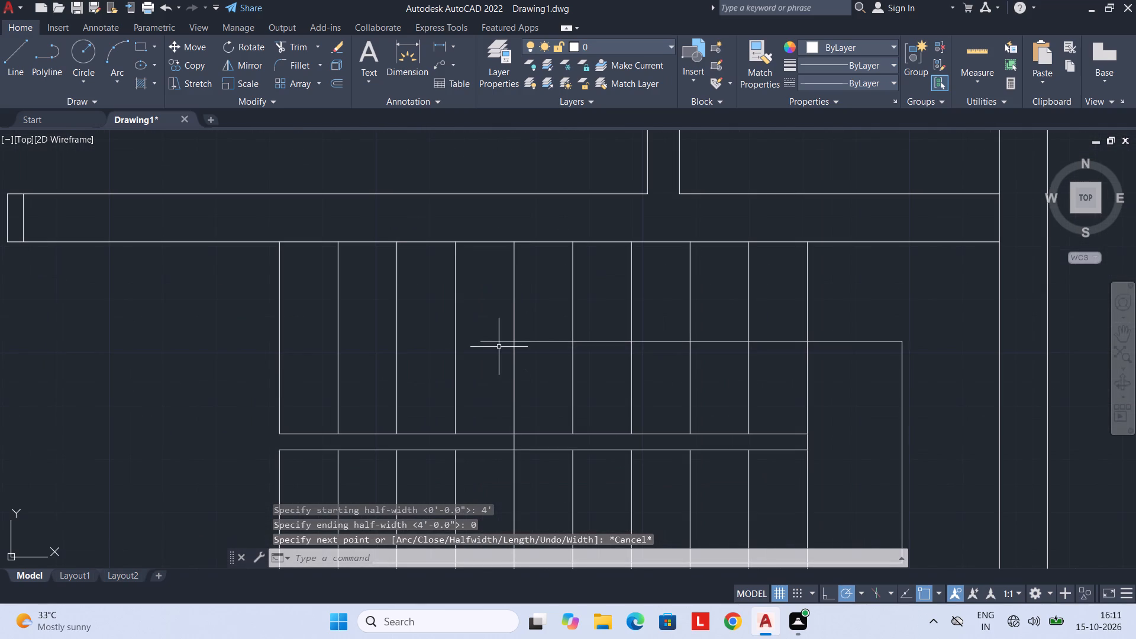
{"action": "type", "text": "pl"}
{"action": "key", "text": "space"}
{"action": "left_click", "coordinate": [486, 341]}
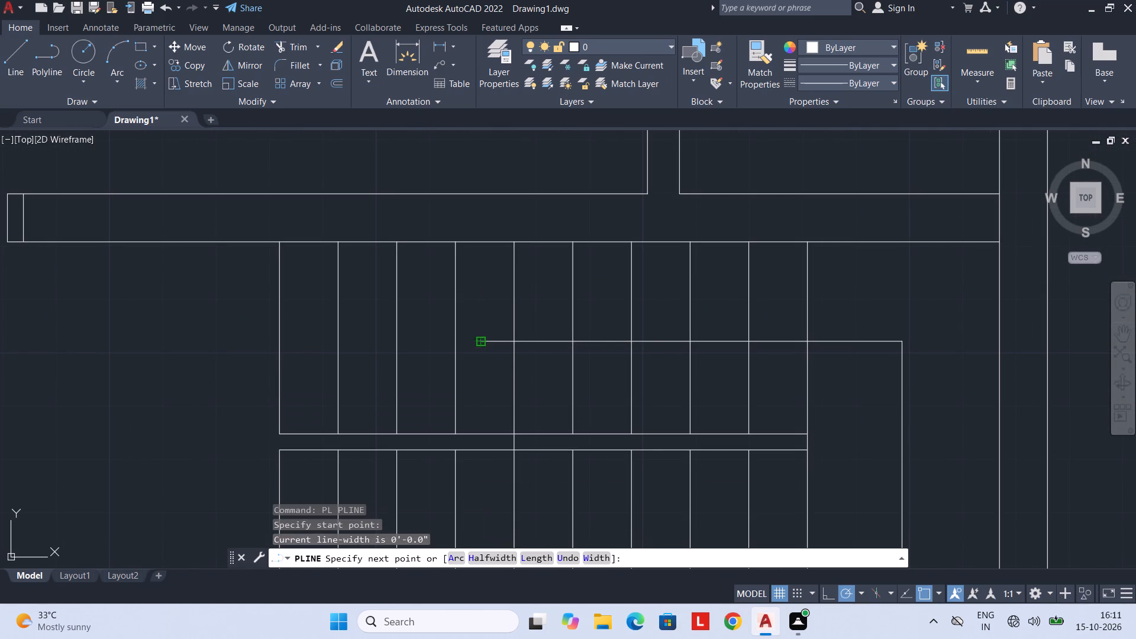
{"action": "left_click", "coordinate": [502, 558]}
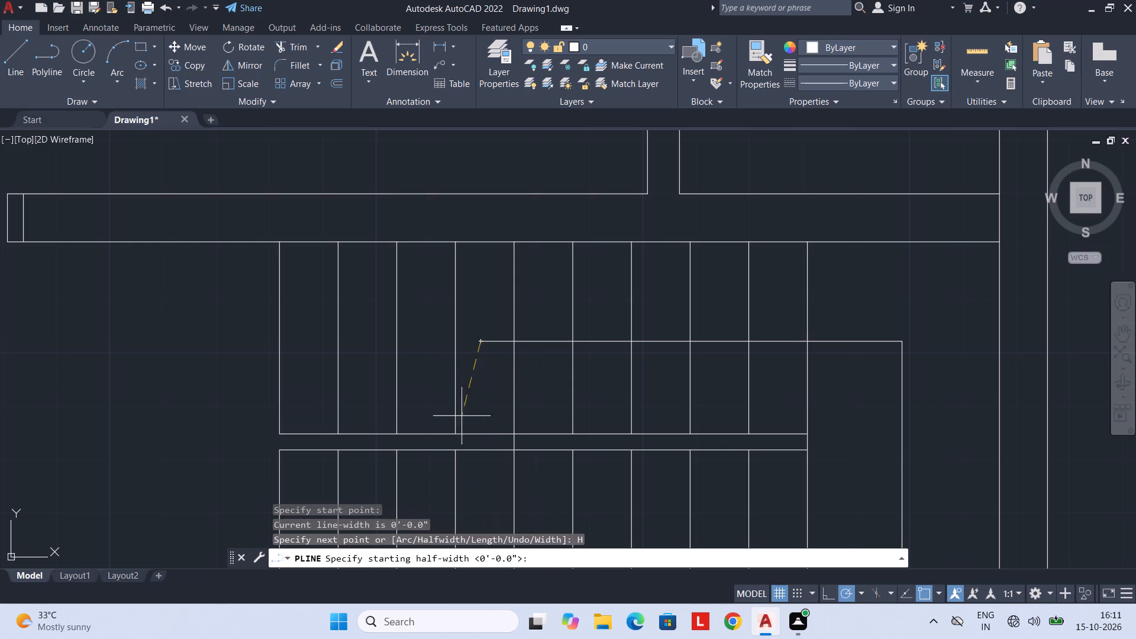
{"action": "type", "text": "1'"}
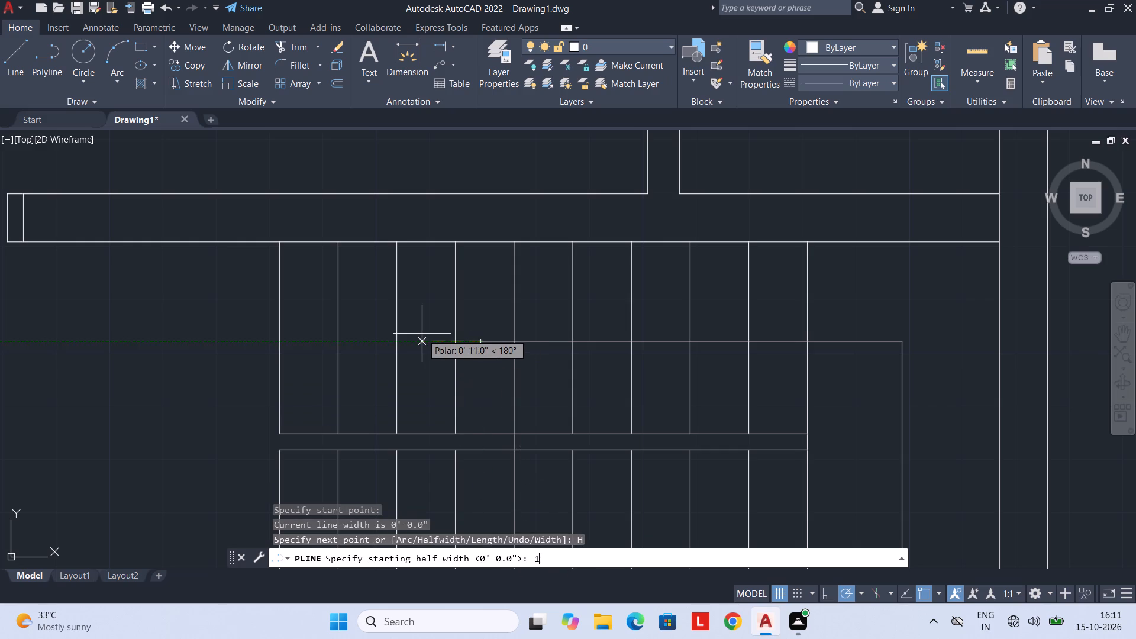
{"action": "key", "text": "Return"}
{"action": "key", "text": "0"}
{"action": "key", "text": "Return"}
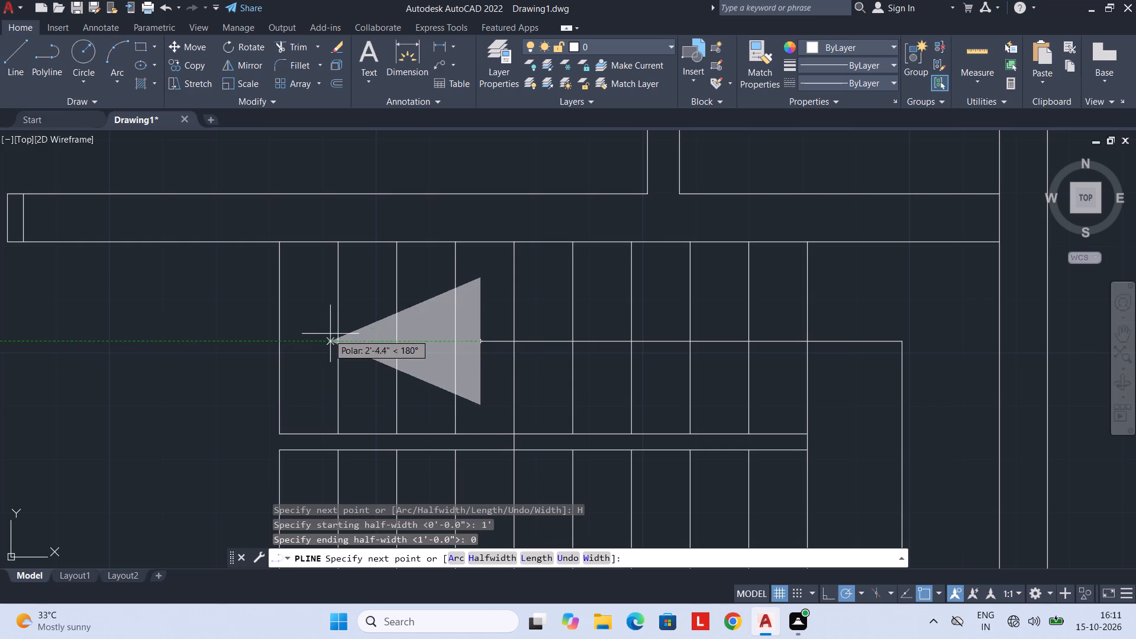
{"action": "left_click", "coordinate": [290, 340]}
{"action": "key", "text": "Escape"}
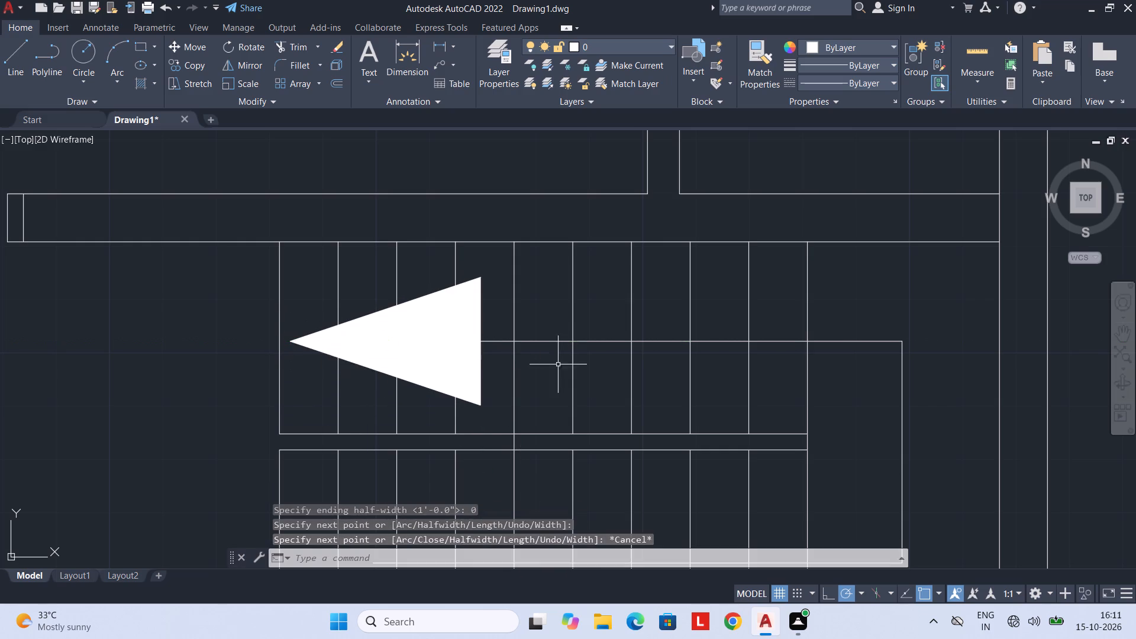
{"action": "key", "text": "Escape"}
Set the linetype of the stair arrowhead and the U-shaped direction line to the dashed ACAD_ISO02W100.
{"action": "scroll", "coordinate": [563, 357], "scroll_direction": "down", "scroll_amount": 6}
{"action": "scroll", "coordinate": [541, 355], "scroll_direction": "up", "scroll_amount": 3}
{"action": "left_click", "coordinate": [575, 363]}
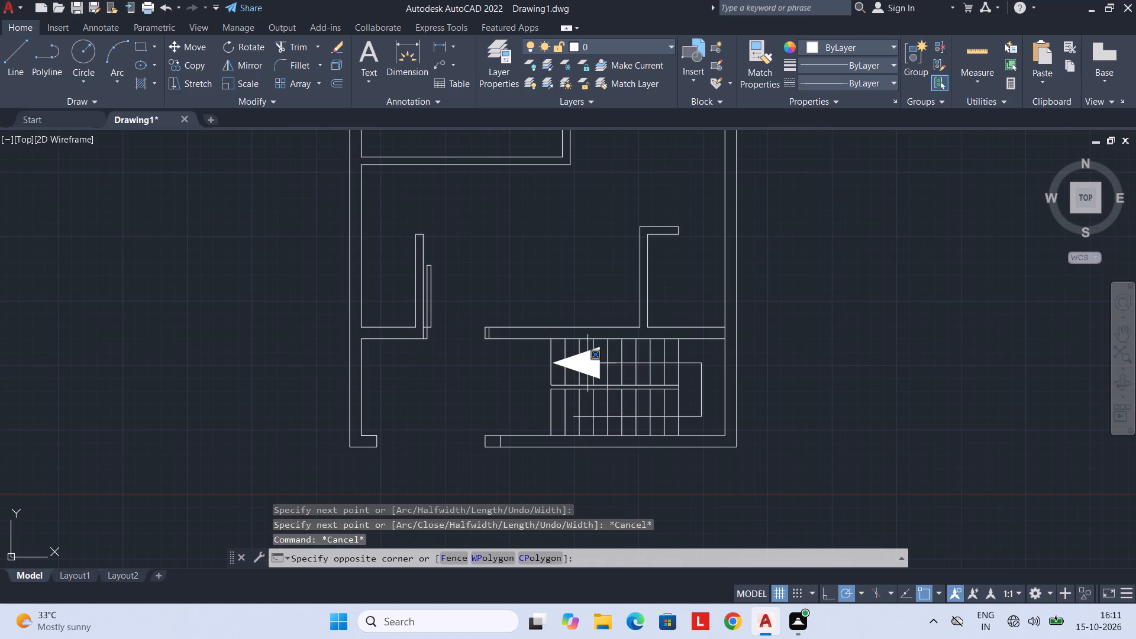
{"action": "scroll", "coordinate": [608, 346], "scroll_direction": "up", "scroll_amount": 1}
{"action": "key", "text": "Escape"}
{"action": "key", "text": "Escape"}
{"action": "left_click", "coordinate": [588, 354]}
{"action": "key", "text": "Escape"}
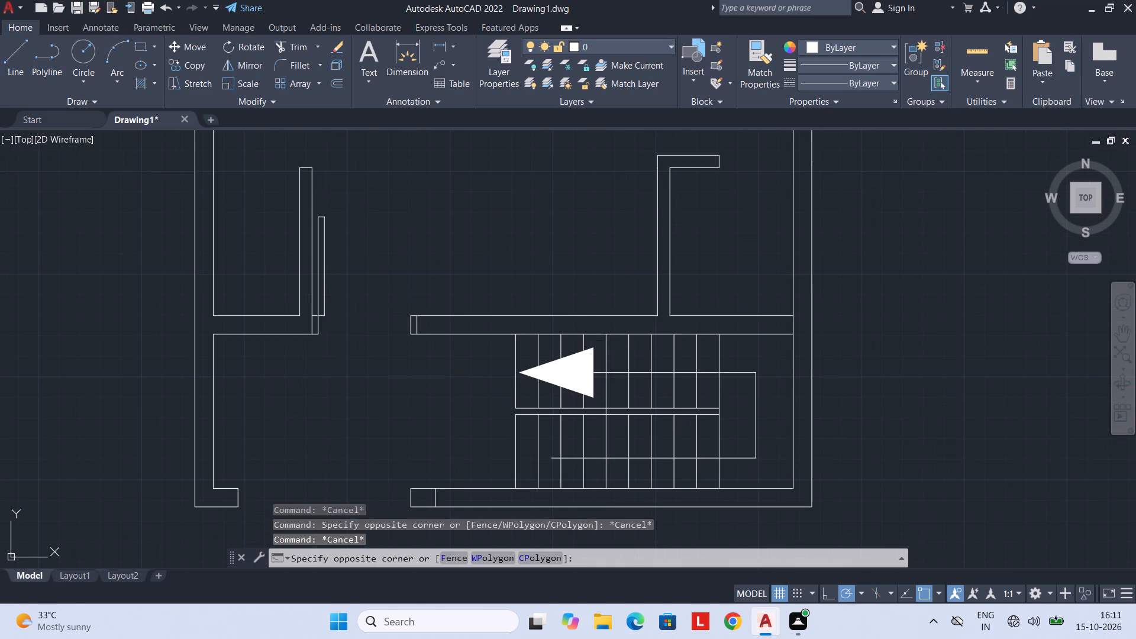
{"action": "scroll", "coordinate": [592, 355], "scroll_direction": "up", "scroll_amount": 4}
{"action": "left_click", "coordinate": [588, 362]}
{"action": "scroll", "coordinate": [608, 354], "scroll_direction": "down", "scroll_amount": 6}
{"action": "scroll", "coordinate": [676, 383], "scroll_direction": "up", "scroll_amount": 2}
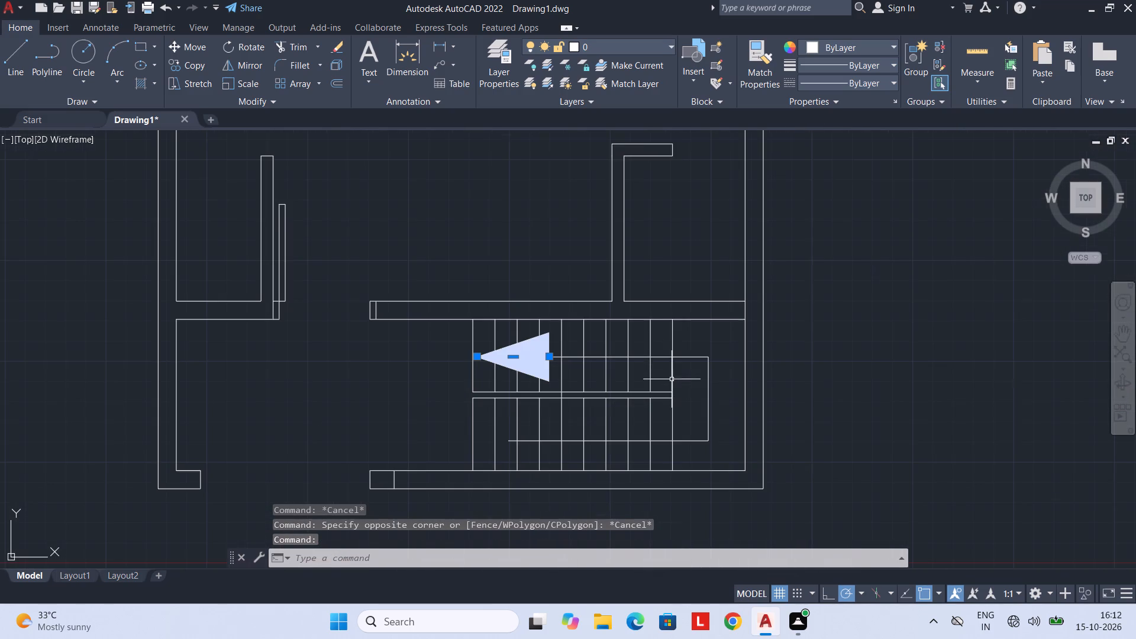
{"action": "left_click", "coordinate": [641, 358]}
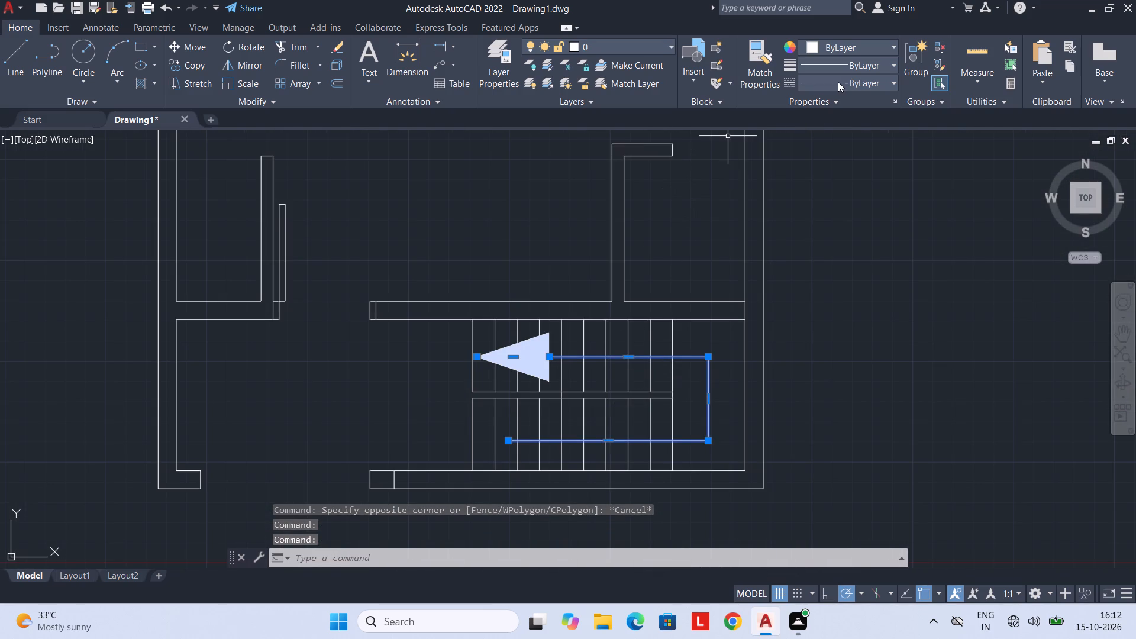
{"action": "left_click", "coordinate": [840, 81]}
{"action": "left_click", "coordinate": [846, 134]}
{"action": "key", "text": "Escape"}
{"action": "key", "text": "Escape"}
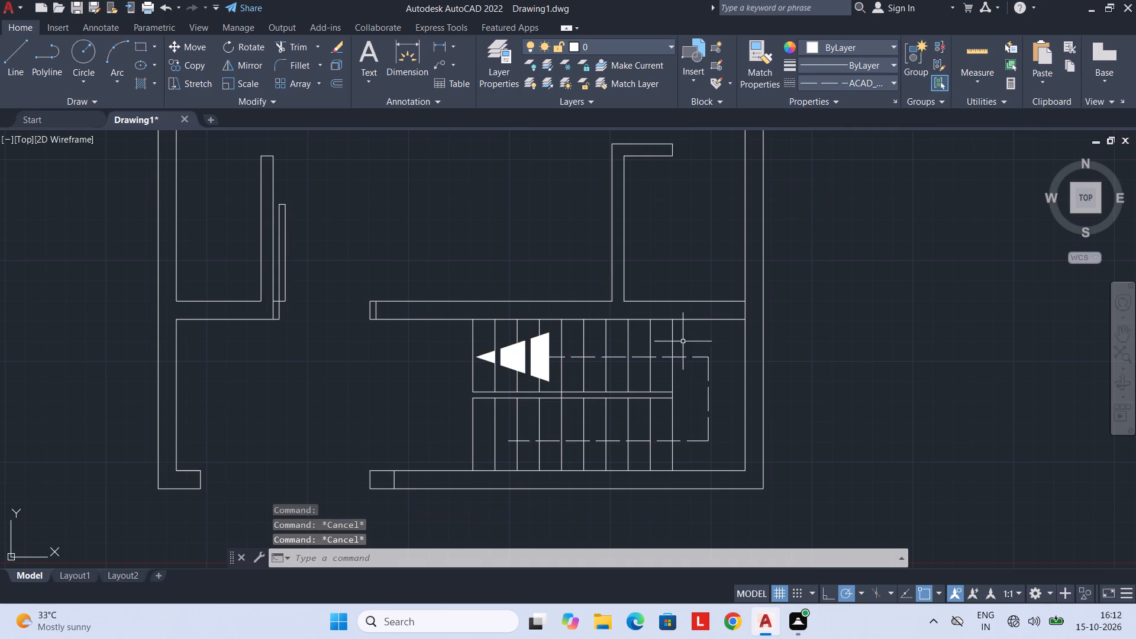
Review the dashed stair direction arrow and the overall floor plan layout.
{"action": "scroll", "coordinate": [676, 337], "scroll_direction": "down", "scroll_amount": 3}
{"action": "middle_click_drag", "start_coordinate": [656, 352], "coordinate": [609, 384]}
{"action": "scroll", "coordinate": [608, 384], "scroll_direction": "up", "scroll_amount": 4}
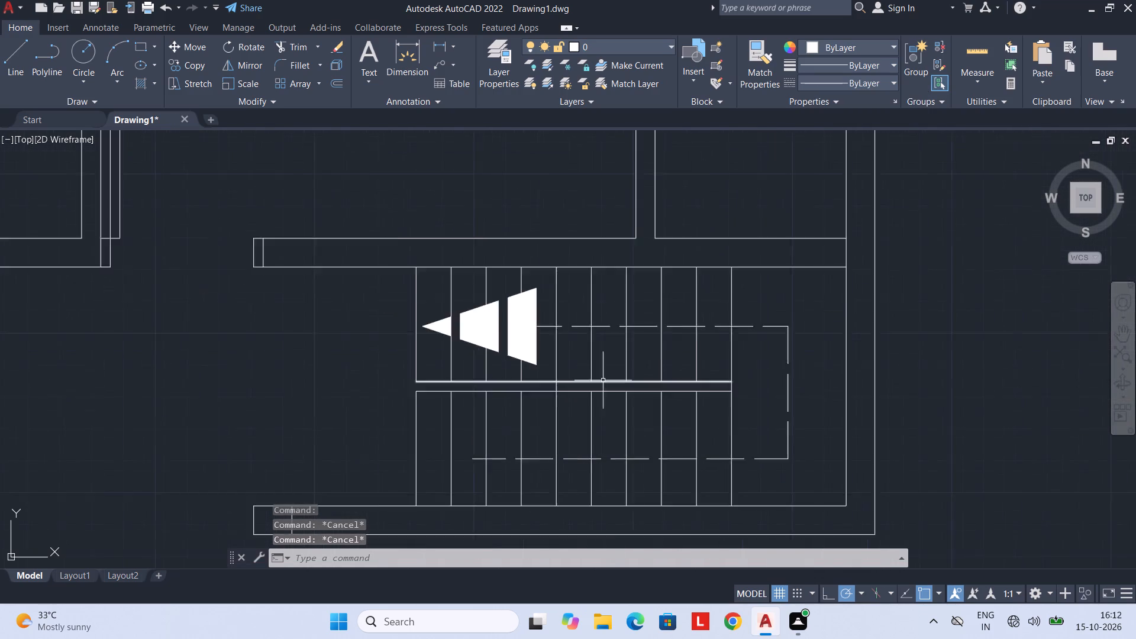
{"action": "scroll", "coordinate": [602, 380], "scroll_direction": "down", "scroll_amount": 3}
{"action": "middle_click_drag", "start_coordinate": [602, 380], "coordinate": [621, 379]}
{"action": "scroll", "coordinate": [595, 339], "scroll_direction": "up", "scroll_amount": 2}
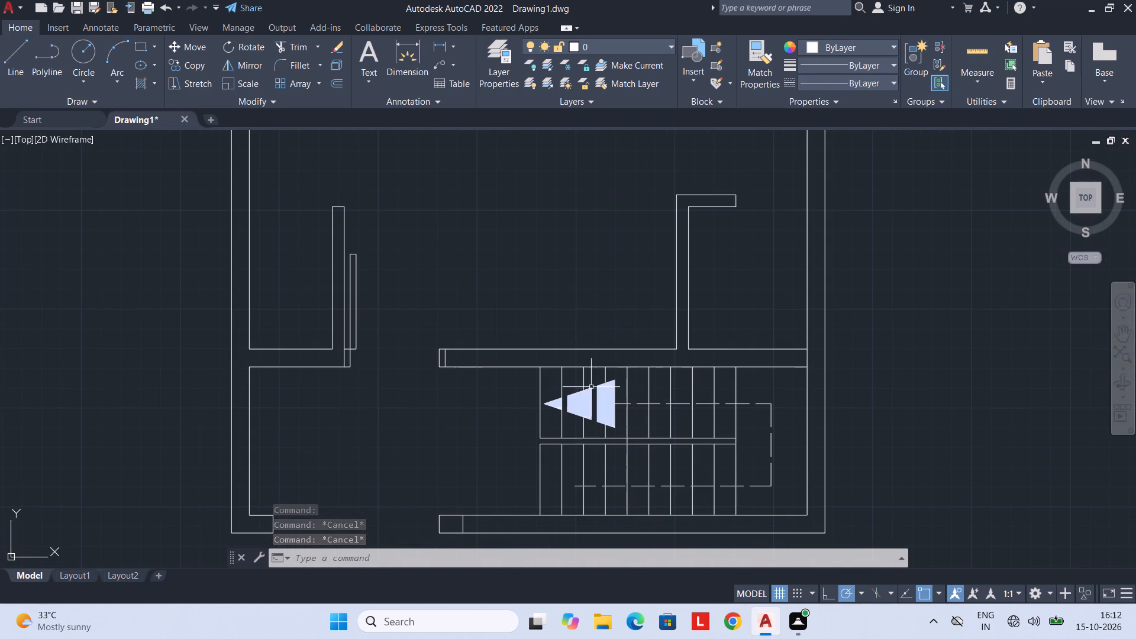
{"action": "left_click", "coordinate": [589, 389]}
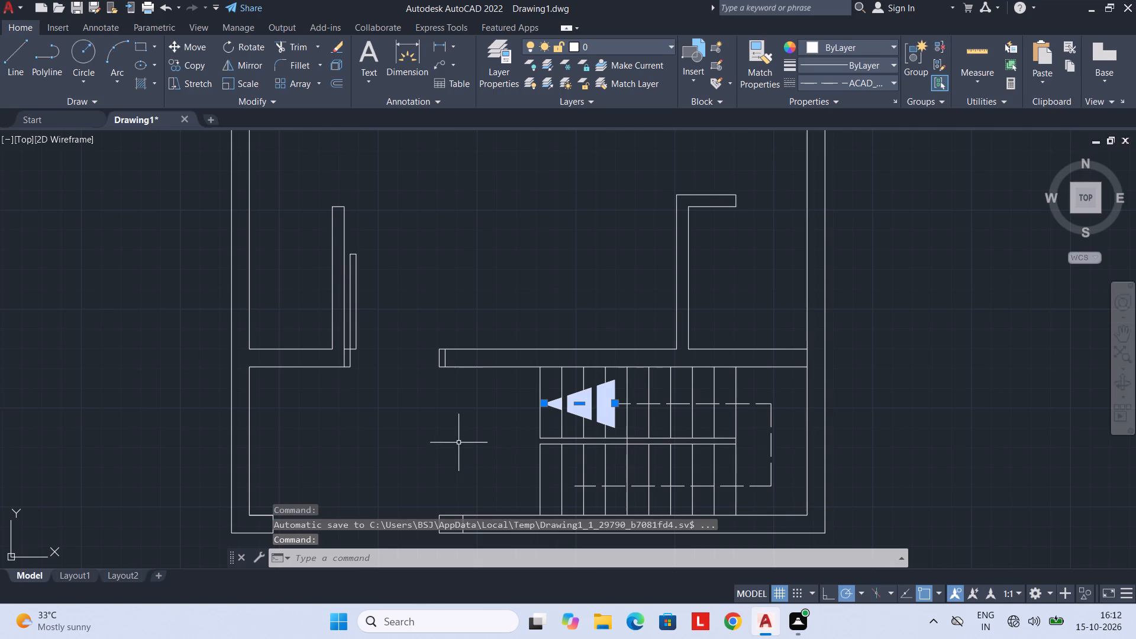
{"action": "key", "text": "Escape"}
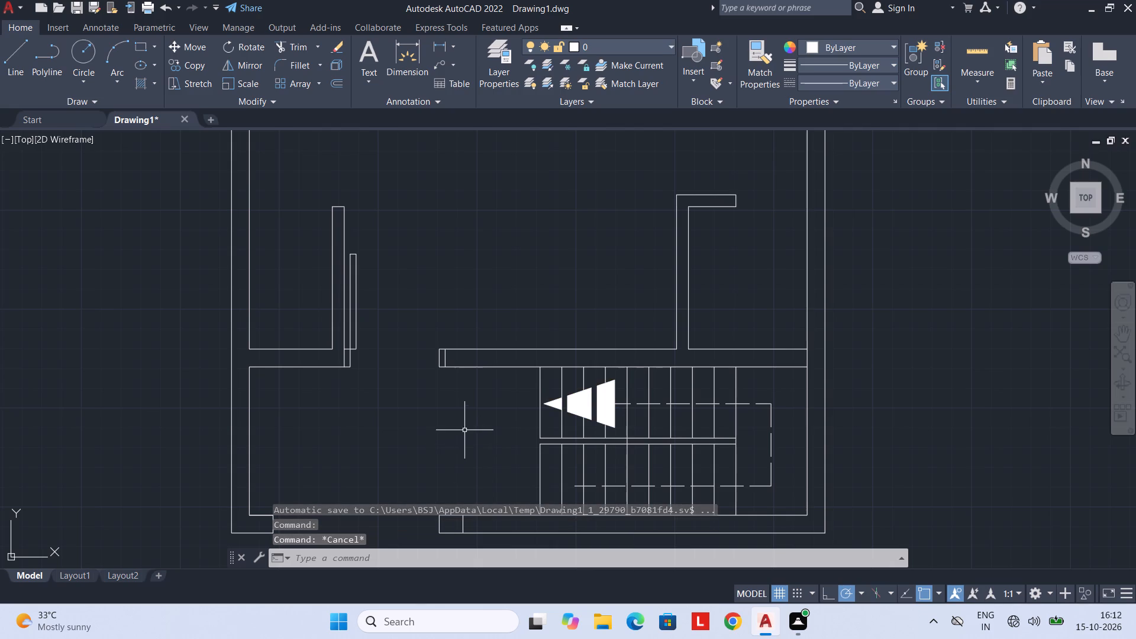
{"action": "middle_click_drag", "start_coordinate": [459, 430], "coordinate": [370, 432]}
{"action": "middle_click_drag", "start_coordinate": [489, 294], "coordinate": [498, 365]}
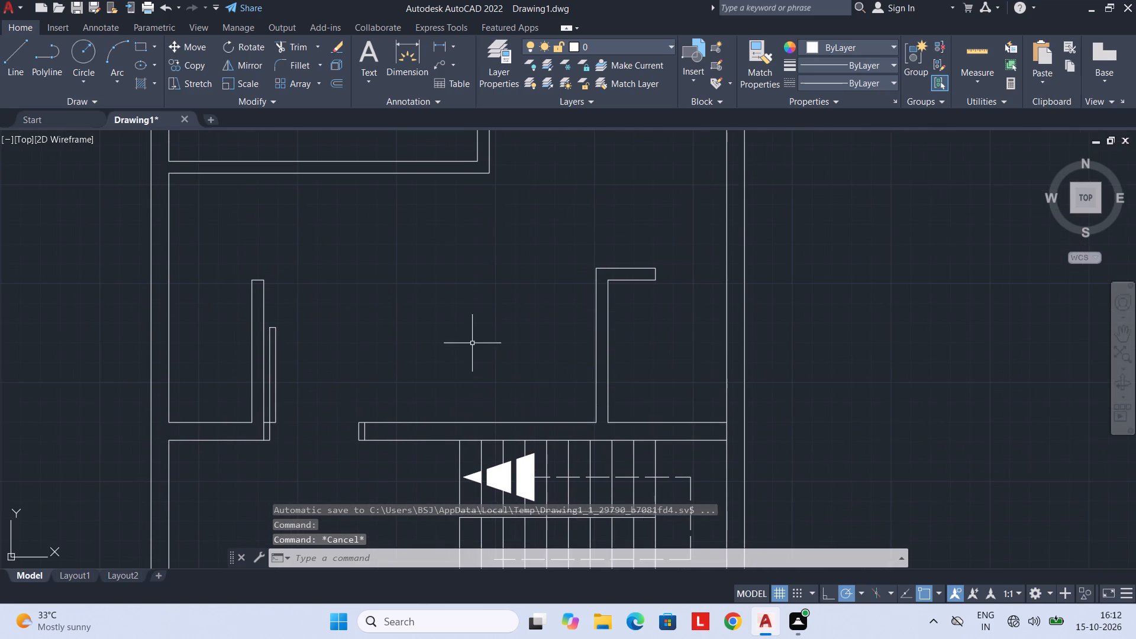
{"action": "middle_click_drag", "start_coordinate": [472, 343], "coordinate": [547, 356]}
{"action": "scroll", "coordinate": [547, 351], "scroll_direction": "down", "scroll_amount": 2}
{"action": "middle_click_drag", "start_coordinate": [547, 351], "coordinate": [561, 377]}
{"action": "middle_click_drag", "start_coordinate": [567, 366], "coordinate": [556, 409]}
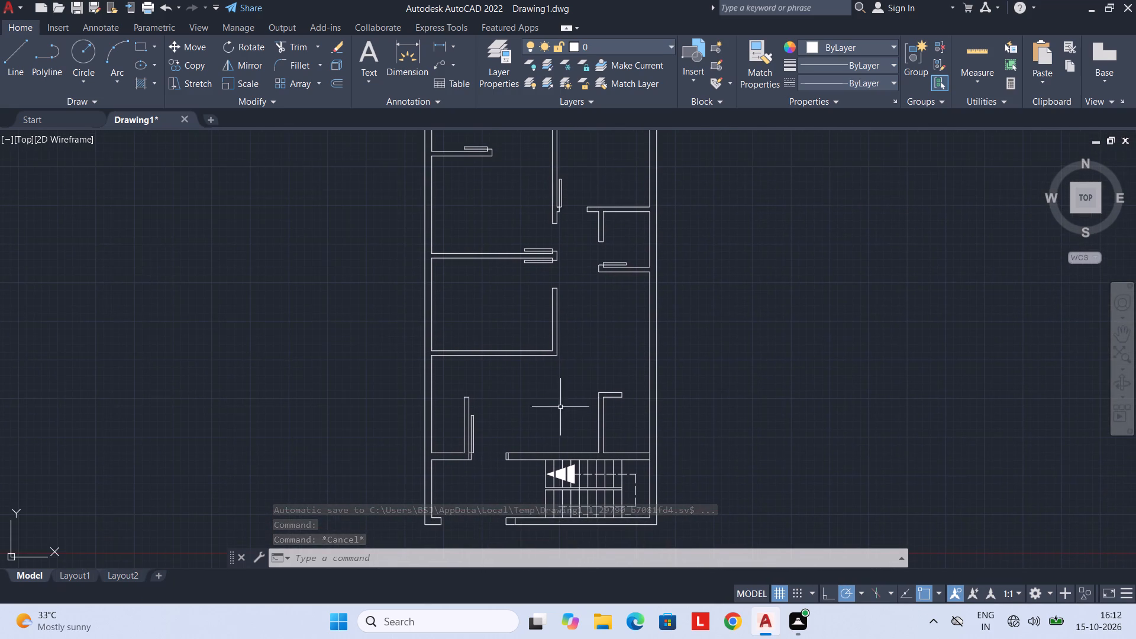
{"action": "middle_click_drag", "start_coordinate": [562, 368], "coordinate": [528, 430]}
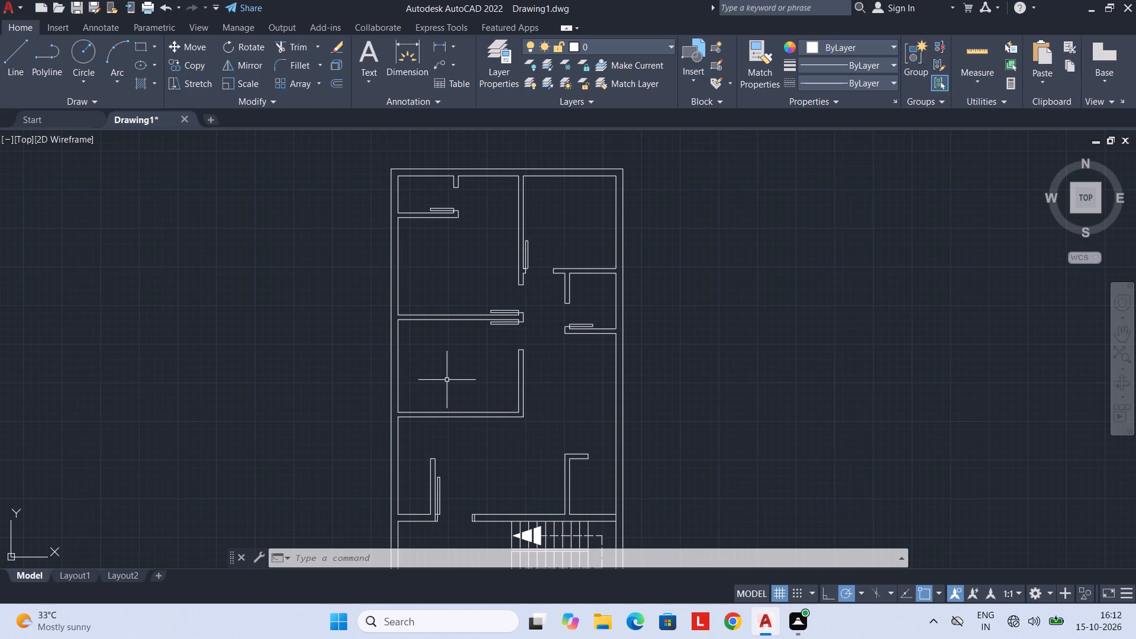
{"action": "middle_click_drag", "start_coordinate": [595, 389], "coordinate": [650, 367]}
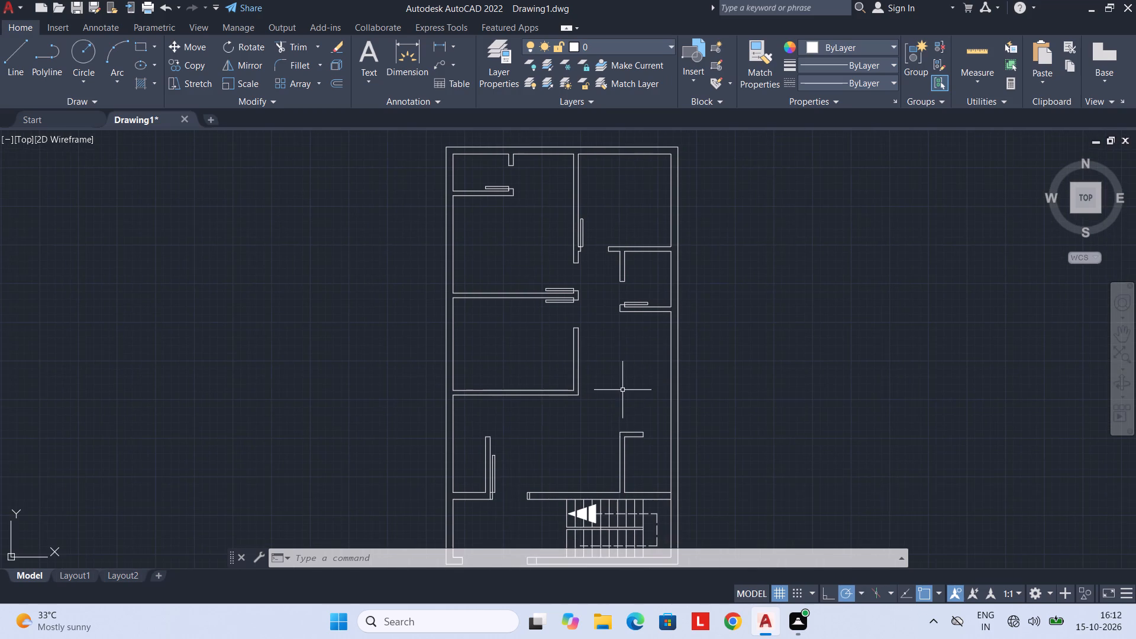
{"action": "middle_click_drag", "start_coordinate": [621, 391], "coordinate": [646, 363]}
{"action": "middle_click_drag", "start_coordinate": [587, 386], "coordinate": [627, 389]}
{"action": "middle_click_drag", "start_coordinate": [573, 337], "coordinate": [573, 381]}
{"action": "middle_click_drag", "start_coordinate": [602, 334], "coordinate": [604, 382]}
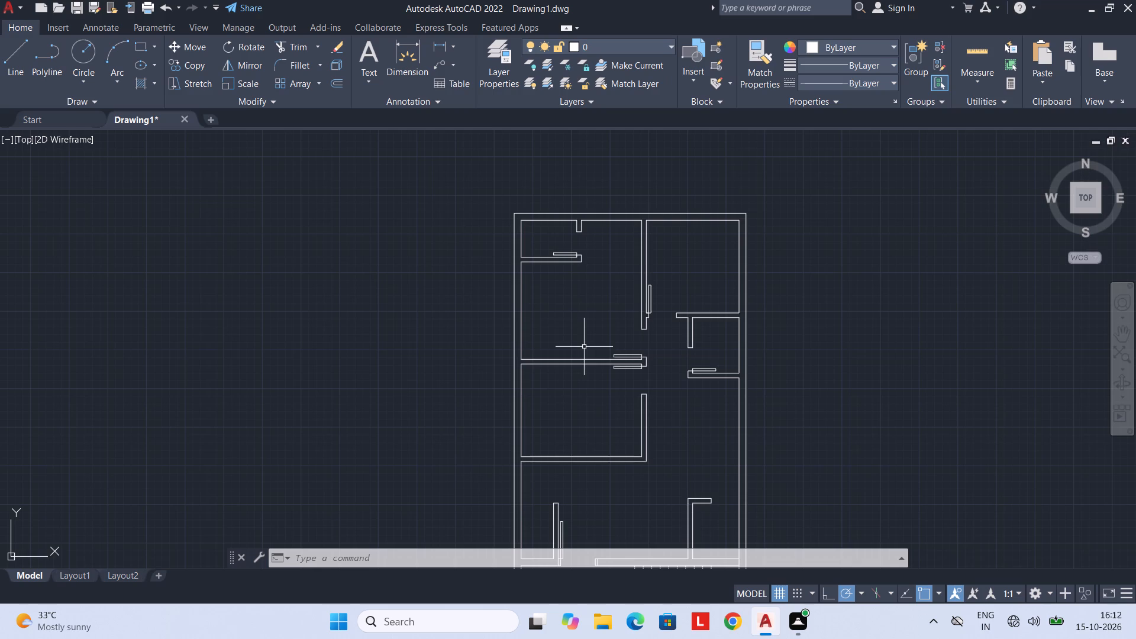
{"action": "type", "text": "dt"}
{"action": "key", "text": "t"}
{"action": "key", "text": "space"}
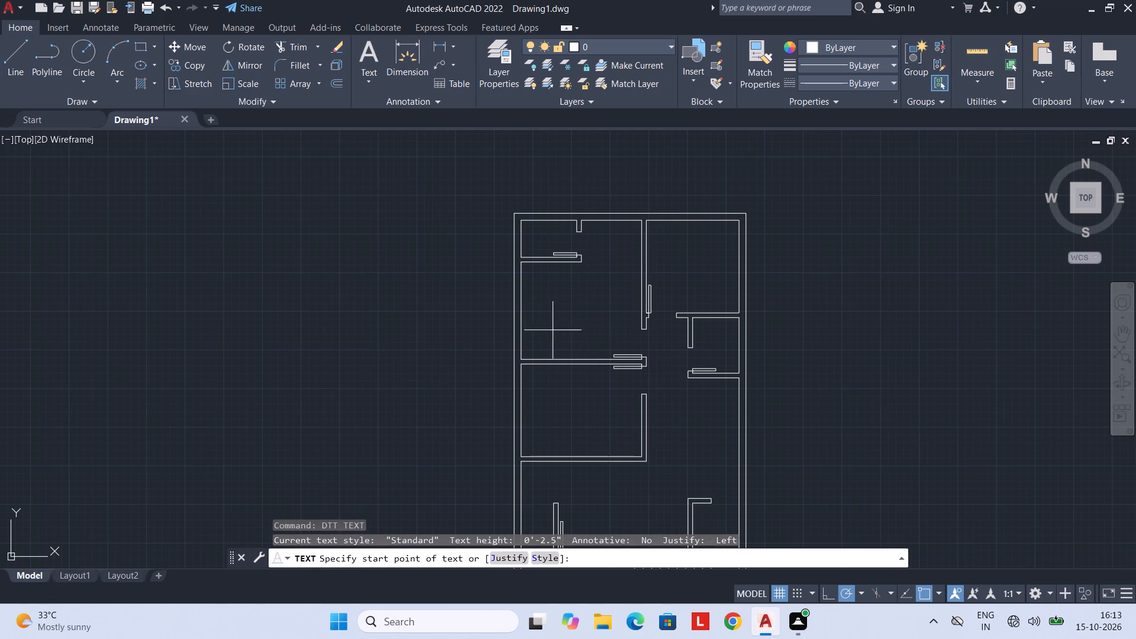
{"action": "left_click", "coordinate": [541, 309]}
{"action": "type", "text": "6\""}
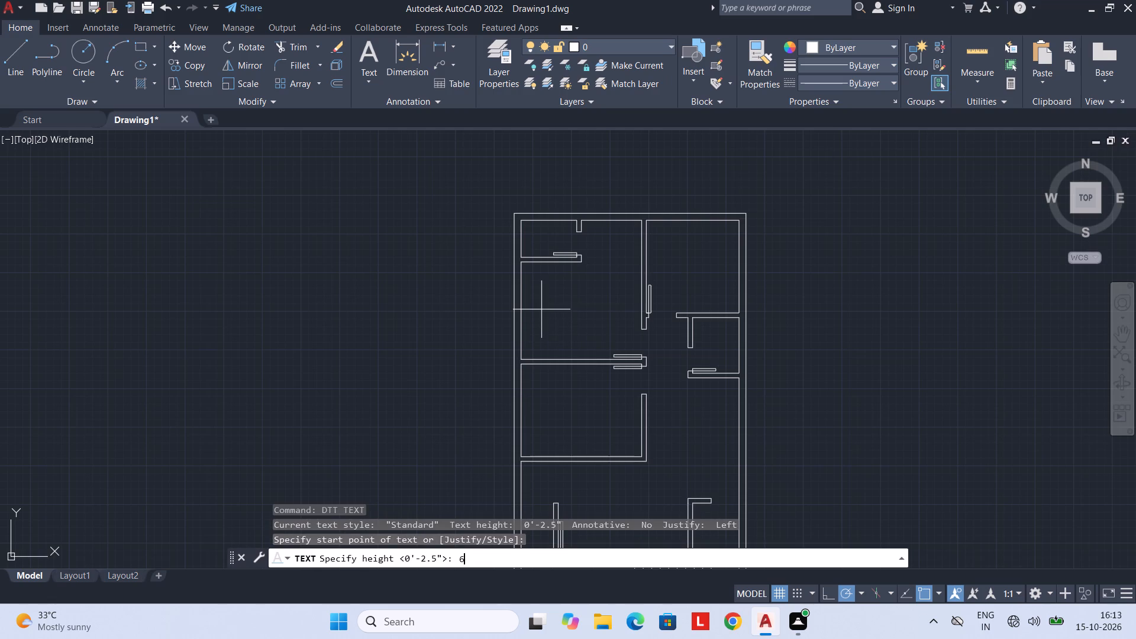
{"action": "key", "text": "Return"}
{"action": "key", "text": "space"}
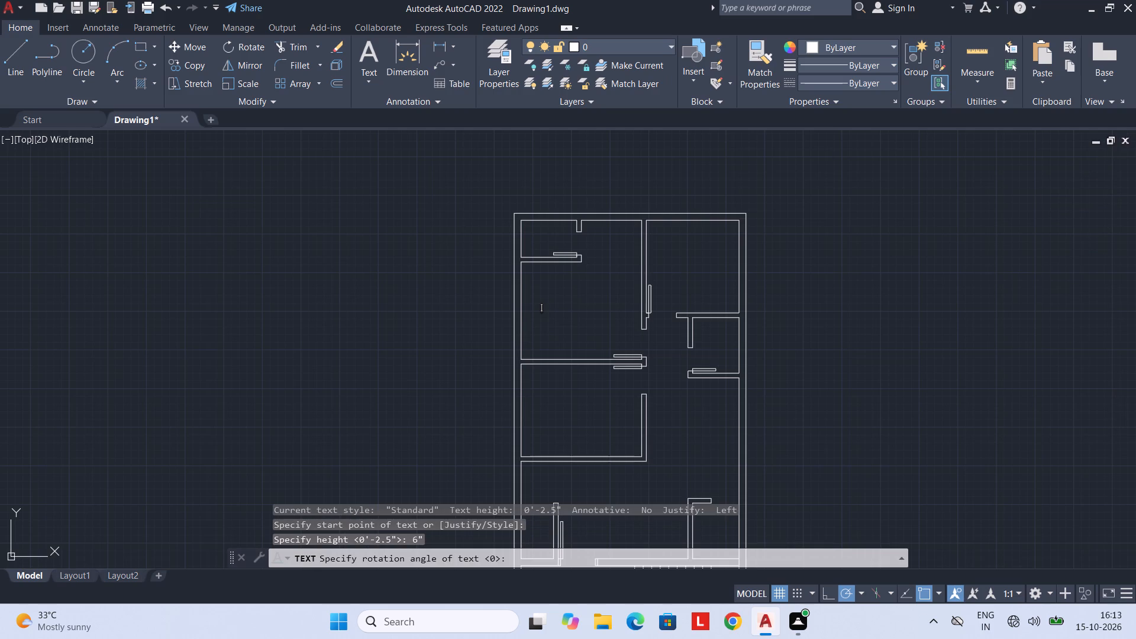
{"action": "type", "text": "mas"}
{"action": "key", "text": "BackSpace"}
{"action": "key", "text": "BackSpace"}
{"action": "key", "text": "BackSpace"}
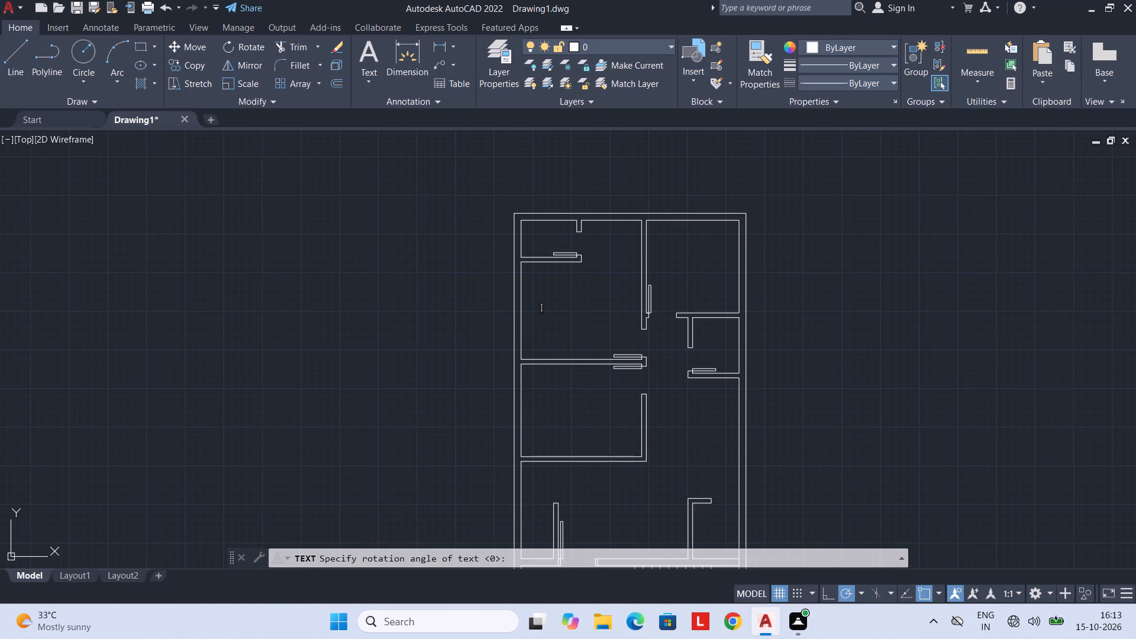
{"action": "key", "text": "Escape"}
Place the single-line text MASTER BEDROOM in the bedroom below the upper-left small room, with 6" height and 0 rotation.
{"action": "type", "text": "dtt"}
{"action": "key", "text": "space"}
{"action": "left_click", "coordinate": [543, 307]}
{"action": "type", "text": "1'"}
{"action": "key", "text": "BackSpace"}
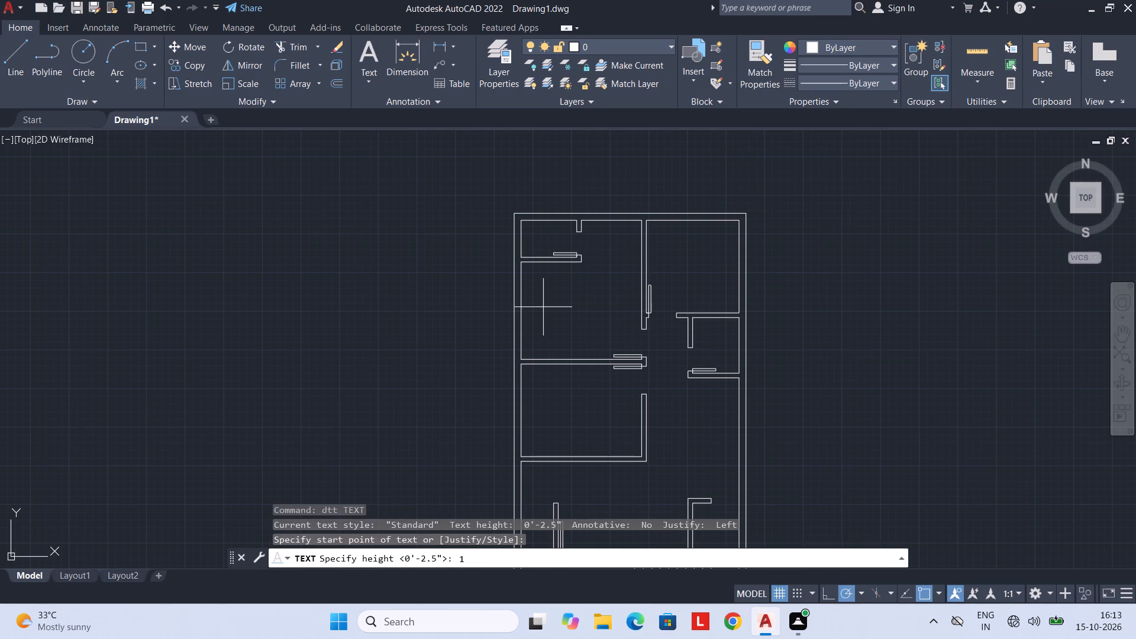
{"action": "key", "text": "BackSpace"}
{"action": "key", "text": "6"}
{"action": "key", "text": "shift+quotedbl"}
{"action": "key", "text": "Return"}
{"action": "key", "text": "0"}
{"action": "key", "text": "Return"}
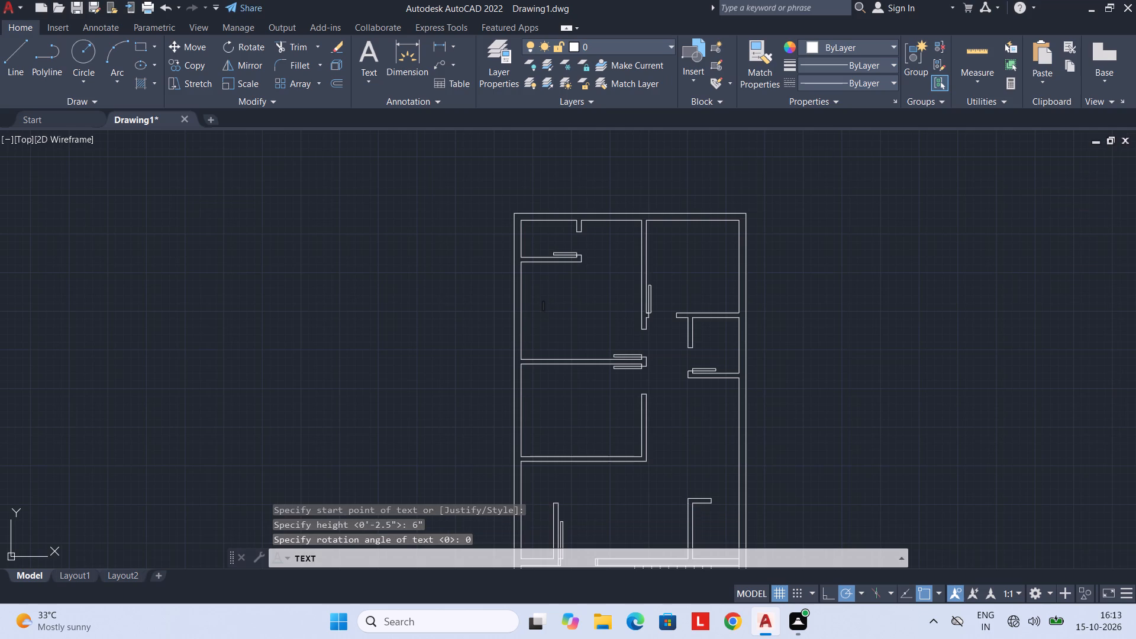
{"action": "type", "text": "MASTER"}
{"action": "key", "text": "space"}
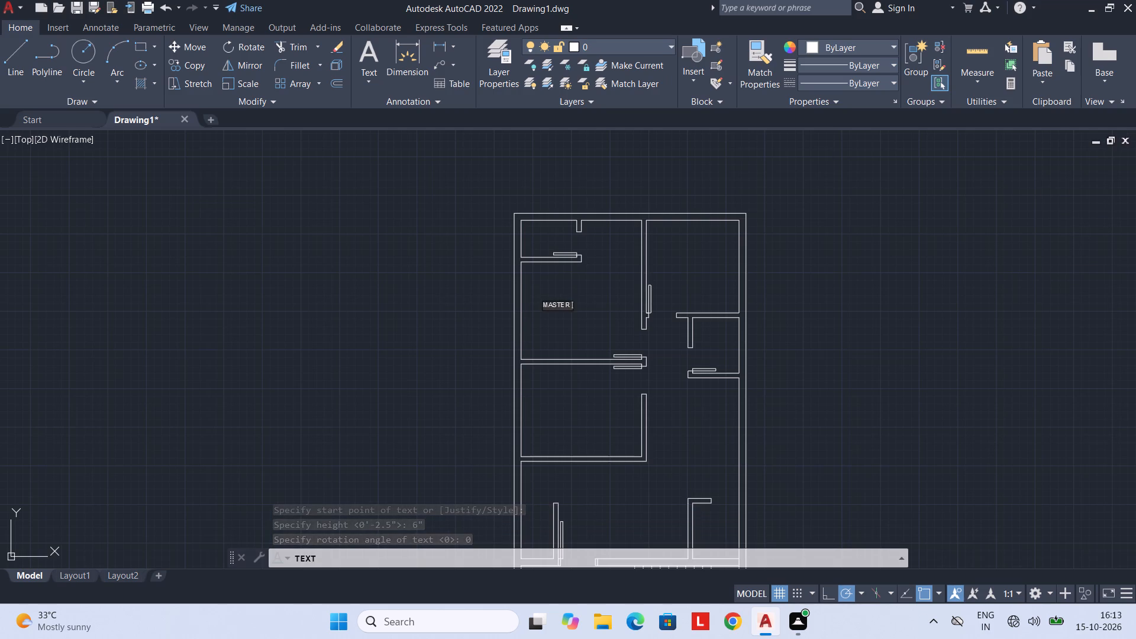
{"action": "type", "text": "BEDROOM"}
{"action": "key", "text": "Return"}
{"action": "key", "text": "Return"}
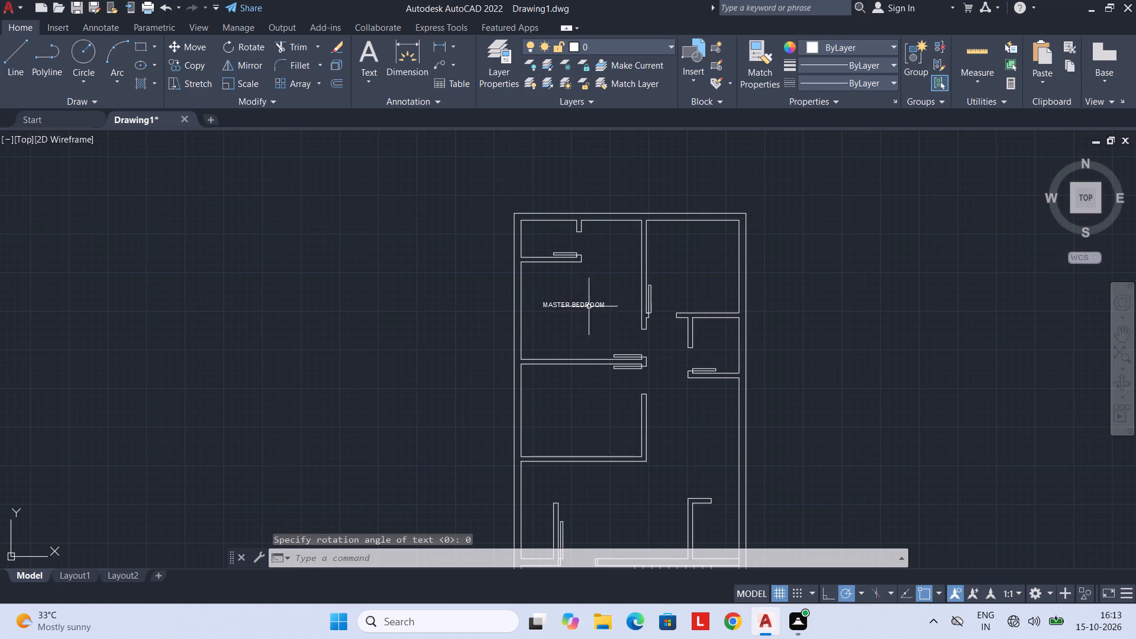
Place the two-line label CHILDREN / BEDROOM in the plan's upper-right room, keeping the 6" height and 0 rotation.
{"action": "scroll", "coordinate": [576, 306], "scroll_direction": "up", "scroll_amount": 1}
{"action": "middle_click_drag", "start_coordinate": [577, 329], "coordinate": [518, 284]}
{"action": "scroll", "coordinate": [525, 292], "scroll_direction": "down", "scroll_amount": 2}
{"action": "middle_click_drag", "start_coordinate": [530, 295], "coordinate": [524, 292]}
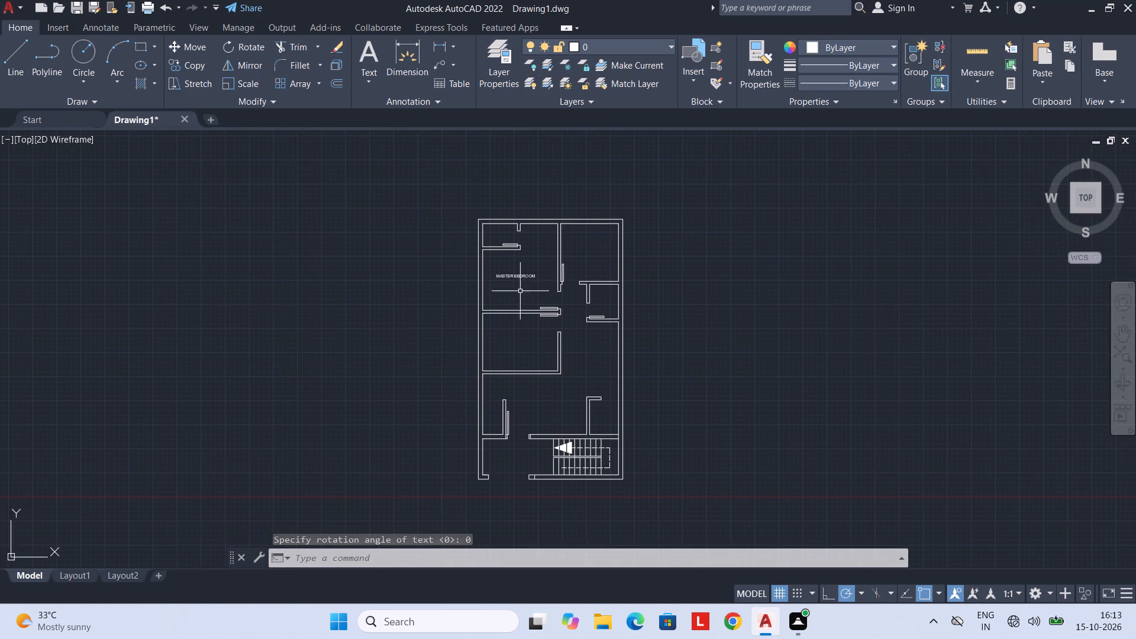
{"action": "scroll", "coordinate": [518, 290], "scroll_direction": "up", "scroll_amount": 2}
{"action": "scroll", "coordinate": [519, 290], "scroll_direction": "down", "scroll_amount": 1}
{"action": "middle_click_drag", "start_coordinate": [519, 290], "coordinate": [512, 286]}
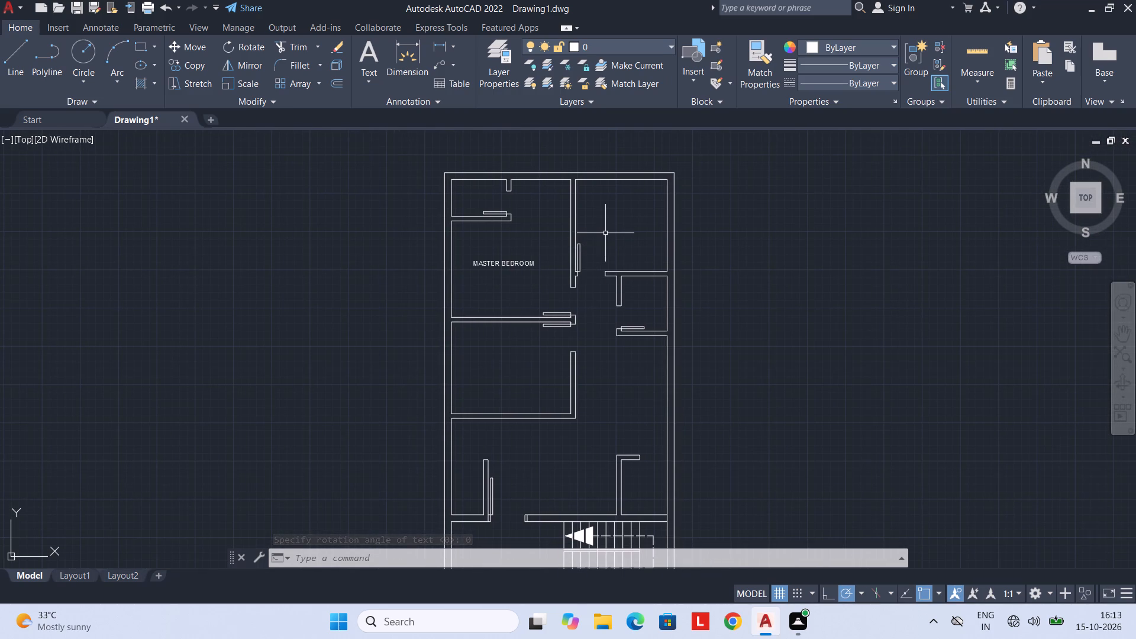
{"action": "scroll", "coordinate": [545, 263], "scroll_direction": "up", "scroll_amount": 1}
{"action": "scroll", "coordinate": [560, 256], "scroll_direction": "down", "scroll_amount": 1}
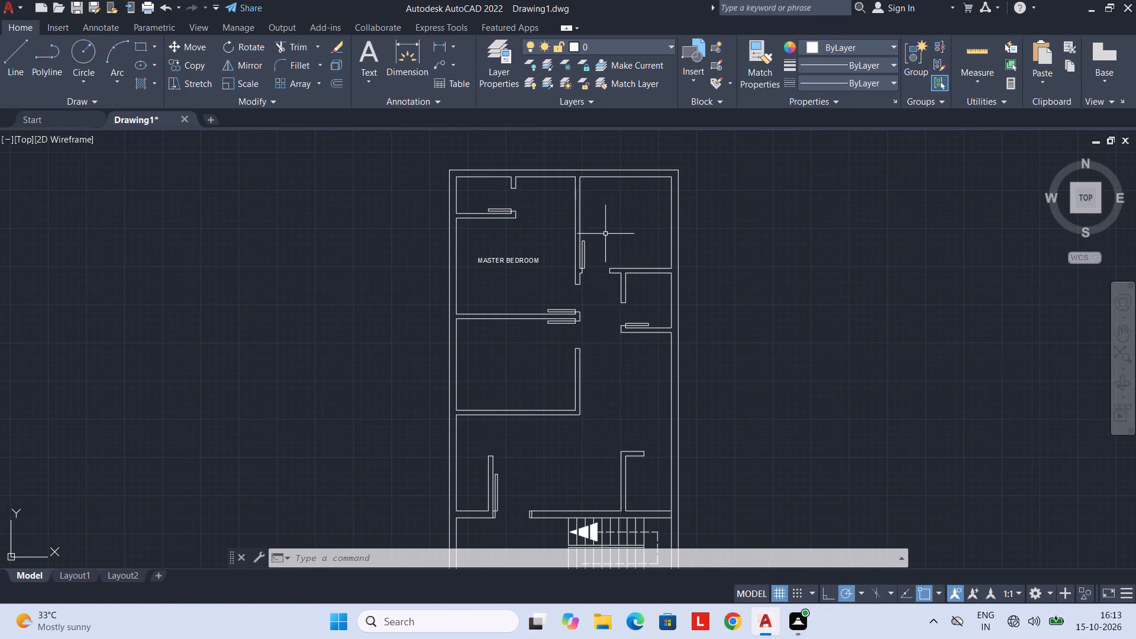
{"action": "key", "text": "space"}
{"action": "left_click", "coordinate": [600, 224]}
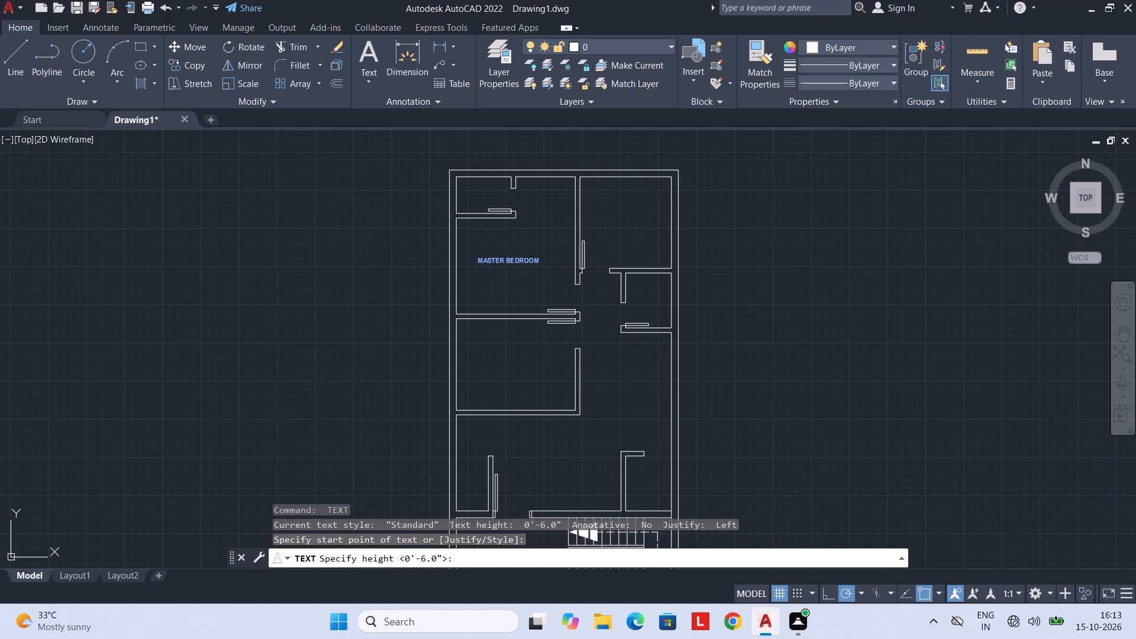
{"action": "key", "text": "space"}
{"action": "key", "text": "space"}
{"action": "key", "text": "space"}
{"action": "type", "text": "CHILDREN"}
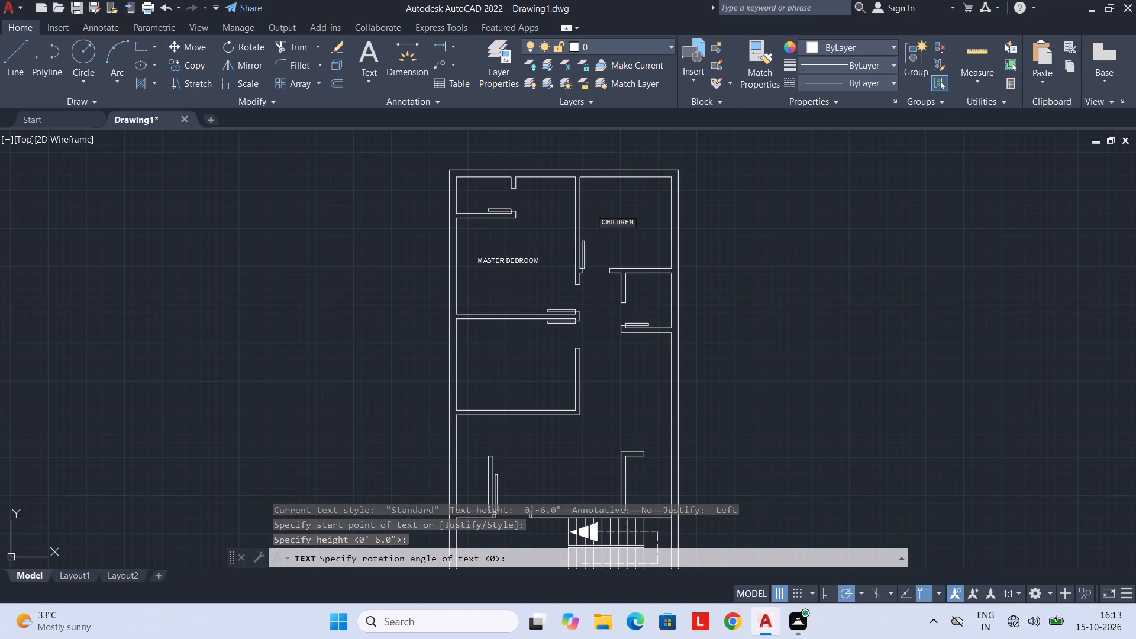
{"action": "key", "text": "space"}
{"action": "key", "text": "Return"}
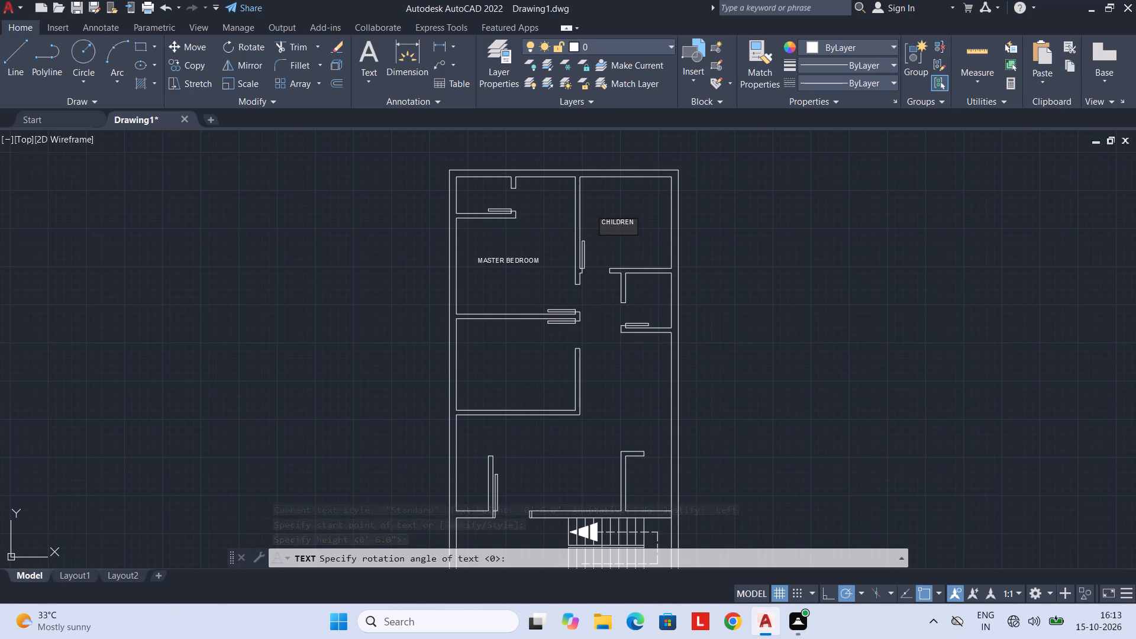
{"action": "type", "text": "BEDROOM"}
{"action": "key", "text": "Return"}
{"action": "key", "text": "Return"}
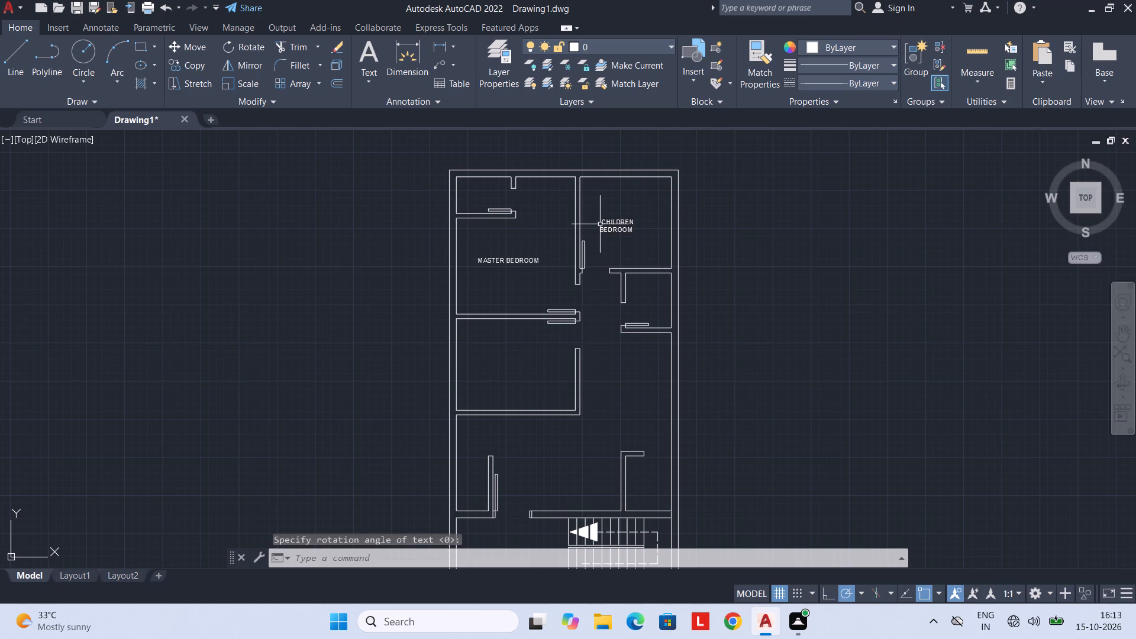
Place the text BEDROOM 2 in the room directly below the master bedroom, at the same 6" height and 0 rotation.
{"action": "middle_click_drag", "start_coordinate": [595, 283], "coordinate": [670, 275]}
{"action": "key", "text": "space"}
{"action": "left_click", "coordinate": [559, 360]}
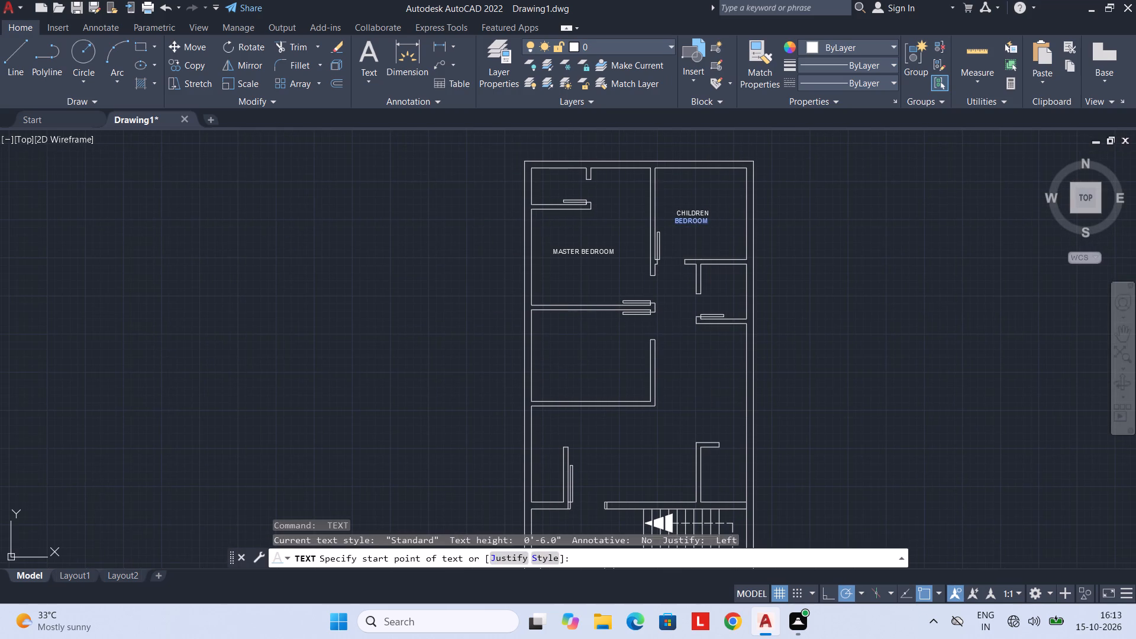
{"action": "key", "text": "space"}
{"action": "key", "text": "space"}
{"action": "type", "text": "BEDROOM 2"}
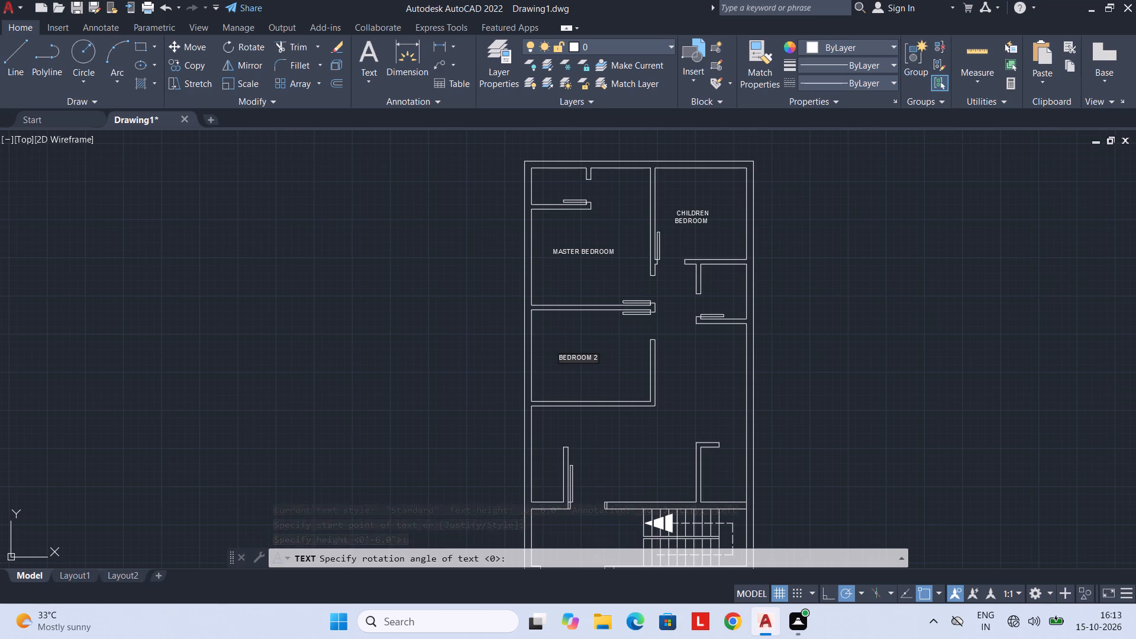
{"action": "key", "text": "Return"}
{"action": "key", "text": "Return"}
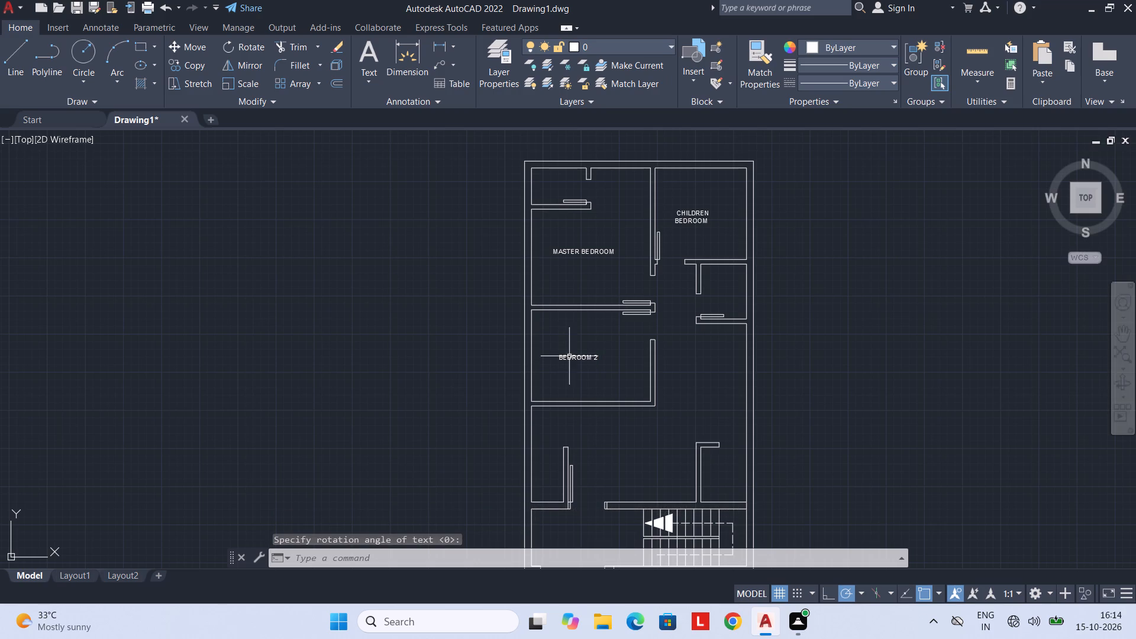
Place the text TOILET in the small room above the master bedroom, at the same 6" height and 0 rotation.
{"action": "middle_click_drag", "start_coordinate": [599, 320], "coordinate": [595, 399]}
{"action": "scroll", "coordinate": [558, 273], "scroll_direction": "up", "scroll_amount": 1}
{"action": "key", "text": "space"}
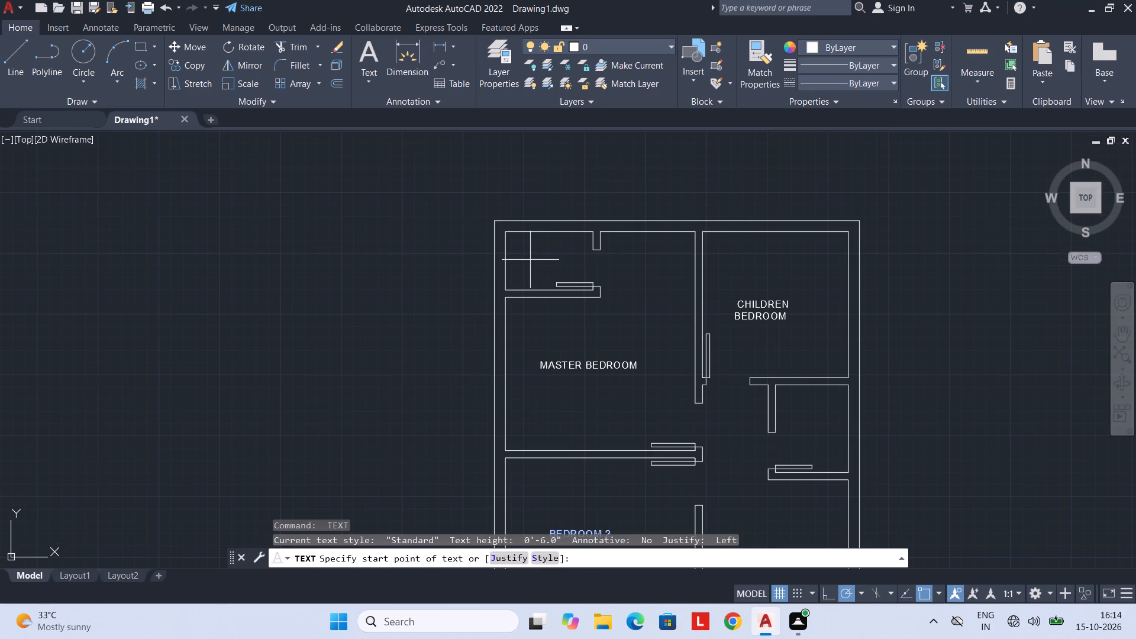
{"action": "left_click", "coordinate": [530, 260]}
{"action": "key", "text": "space"}
{"action": "key", "text": "space"}
{"action": "type", "text": "TOILET"}
{"action": "key", "text": "Return"}
{"action": "key", "text": "Return"}
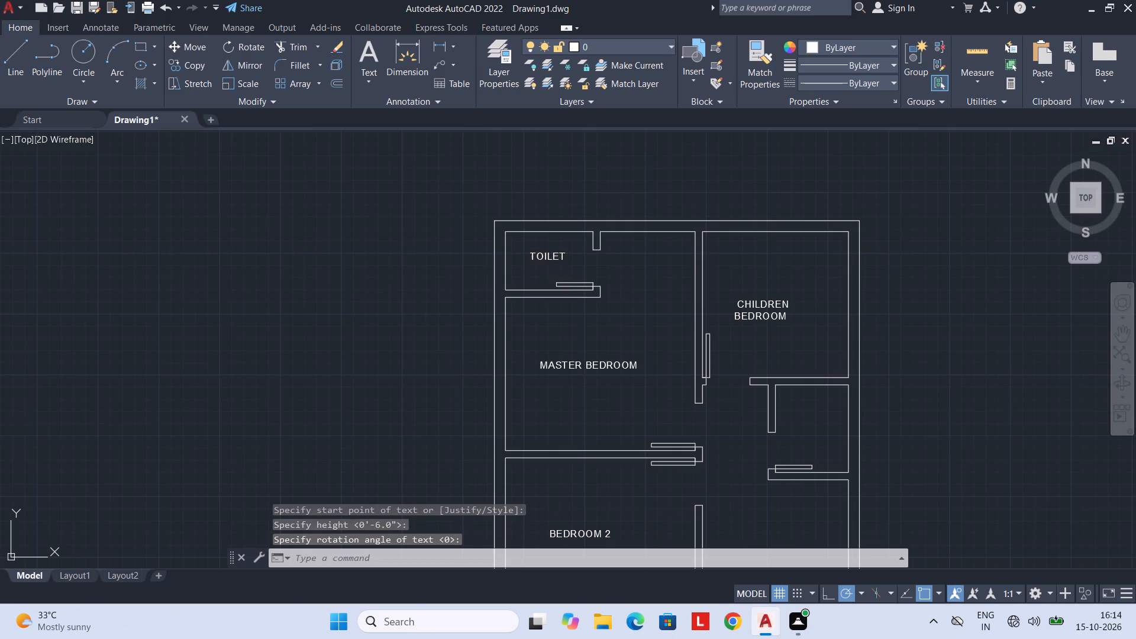
Place the single-line text TOILET in the small room below the children bedroom, at the same 6" height and 0 rotation.
{"action": "middle_click_drag", "start_coordinate": [603, 337], "coordinate": [479, 299]}
{"action": "key", "text": "space"}
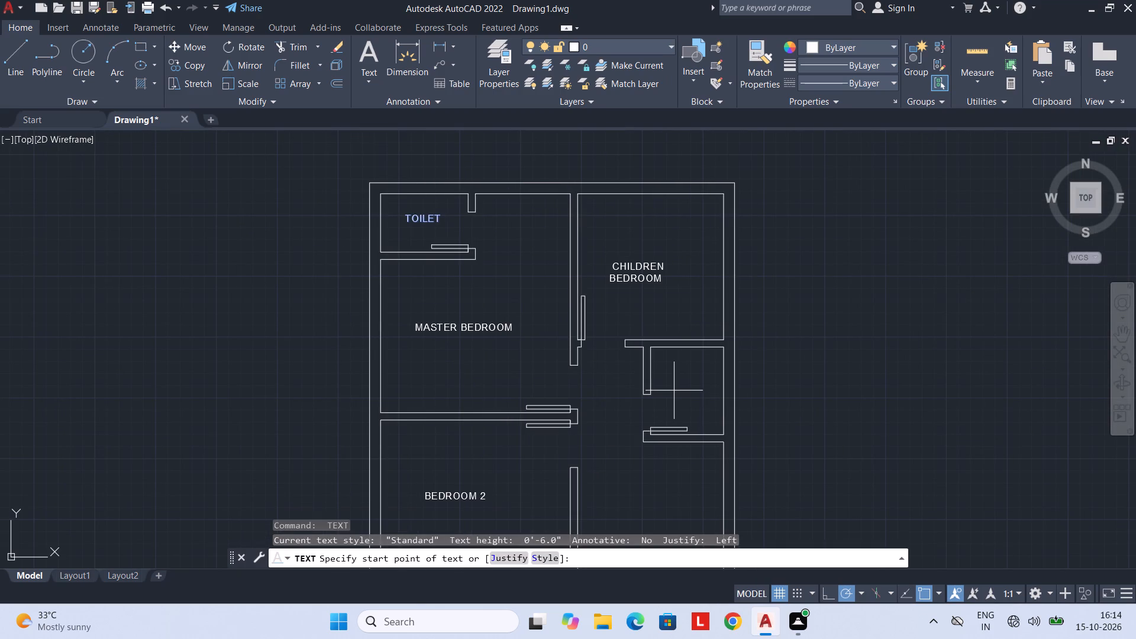
{"action": "left_click", "coordinate": [674, 390]}
{"action": "key", "text": "space"}
{"action": "key", "text": "space"}
{"action": "type", "text": "TOIL"}
{"action": "type", "text": "RT"}
{"action": "key", "text": "BackSpace"}
{"action": "key", "text": "BackSpace"}
{"action": "key", "text": "BackSpace"}
{"action": "type", "text": "ET"}
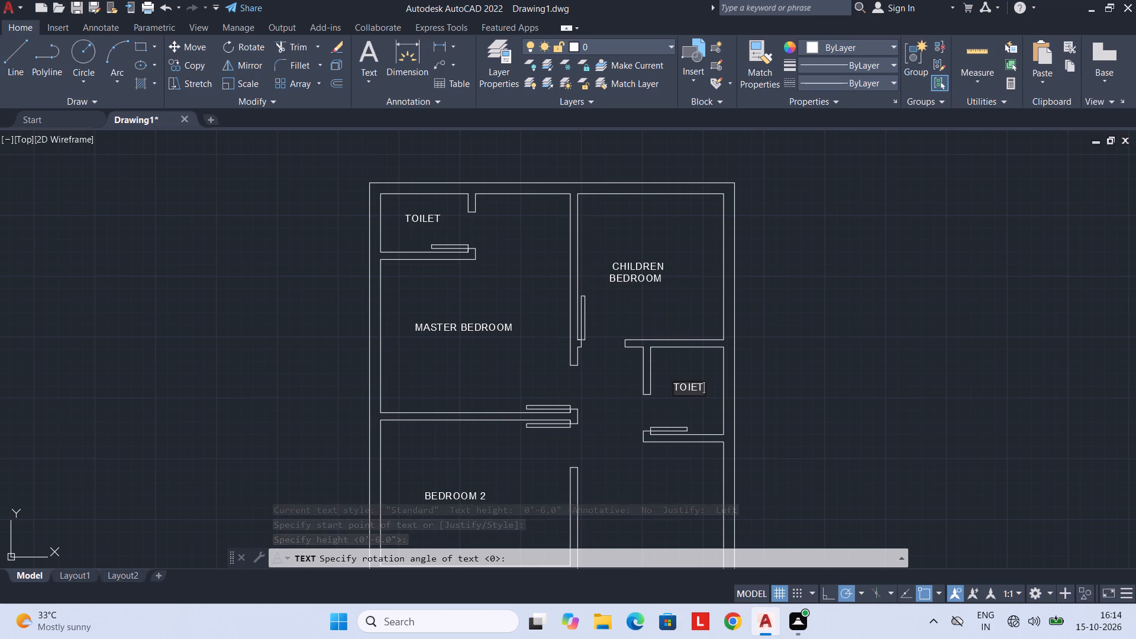
{"action": "scroll", "coordinate": [681, 383], "scroll_direction": "down", "scroll_amount": 2}
{"action": "middle_click_drag", "start_coordinate": [674, 382], "coordinate": [615, 308]}
{"action": "scroll", "coordinate": [606, 338], "scroll_direction": "up", "scroll_amount": 2}
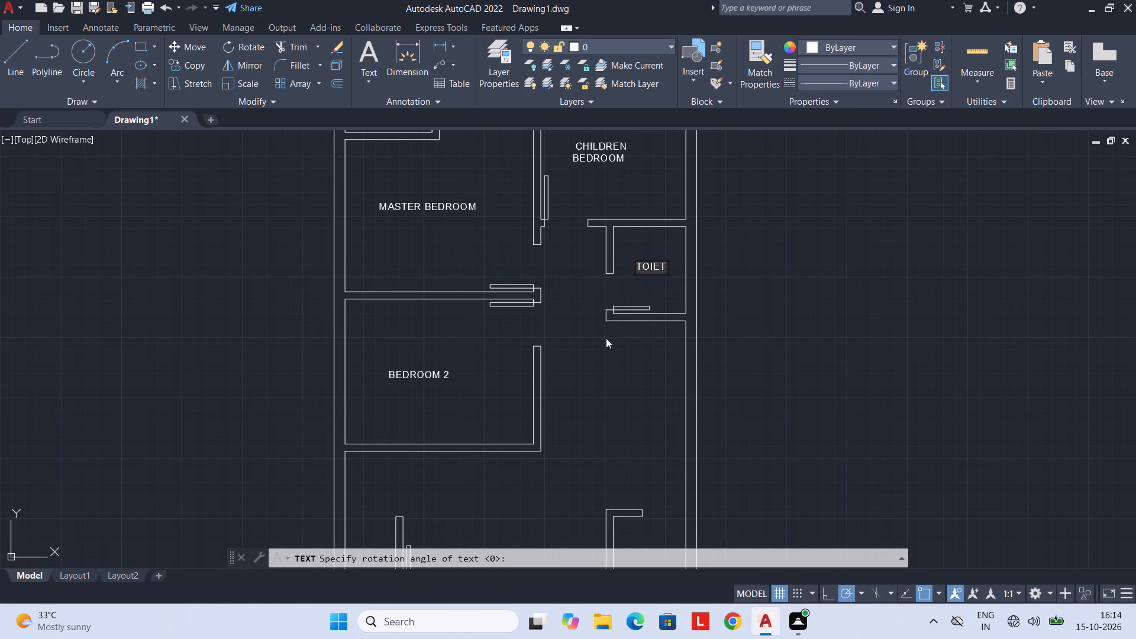
{"action": "scroll", "coordinate": [663, 259], "scroll_direction": "up", "scroll_amount": 2}
{"action": "left_click", "coordinate": [665, 271]}
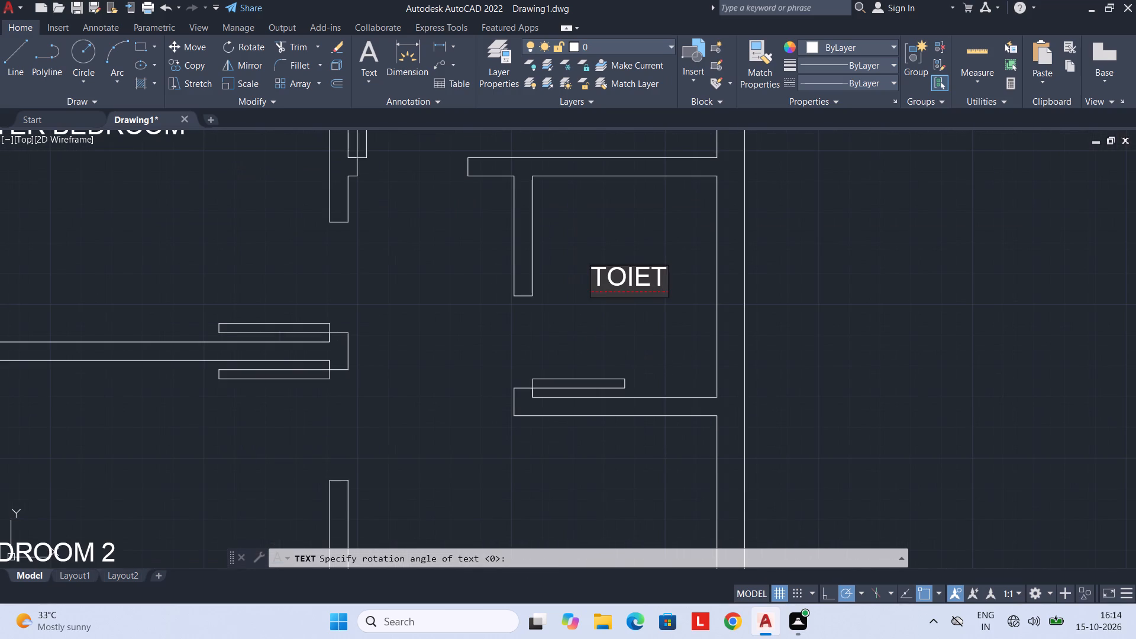
{"action": "key", "text": "BackSpace"}
{"action": "key", "text": "BackSpace"}
{"action": "key", "text": "BackSpace"}
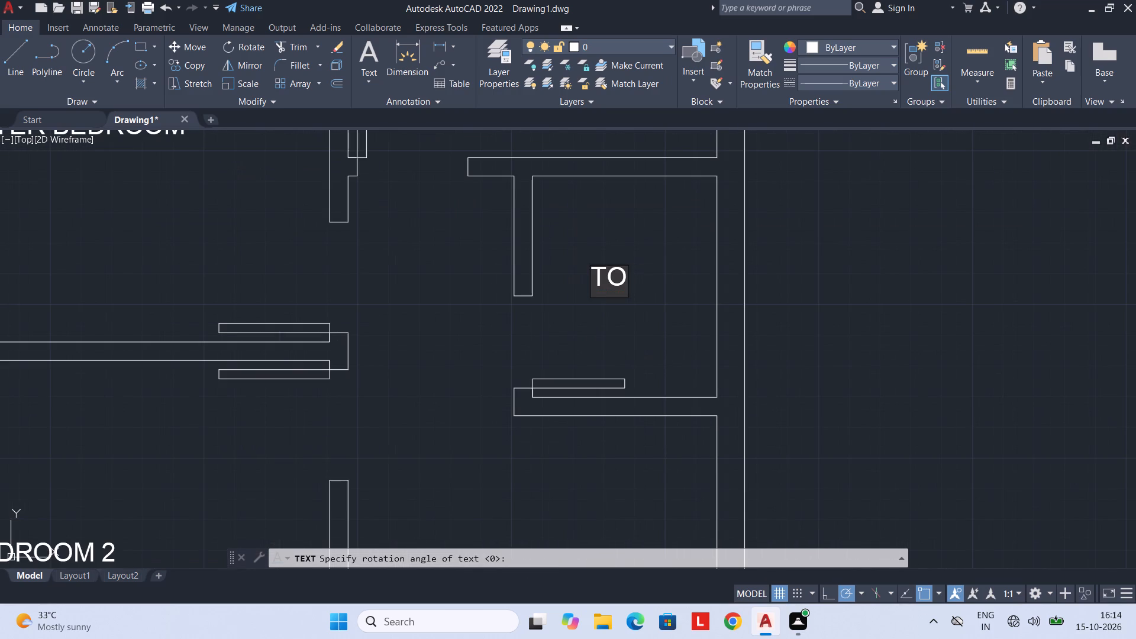
{"action": "type", "text": "IL"}
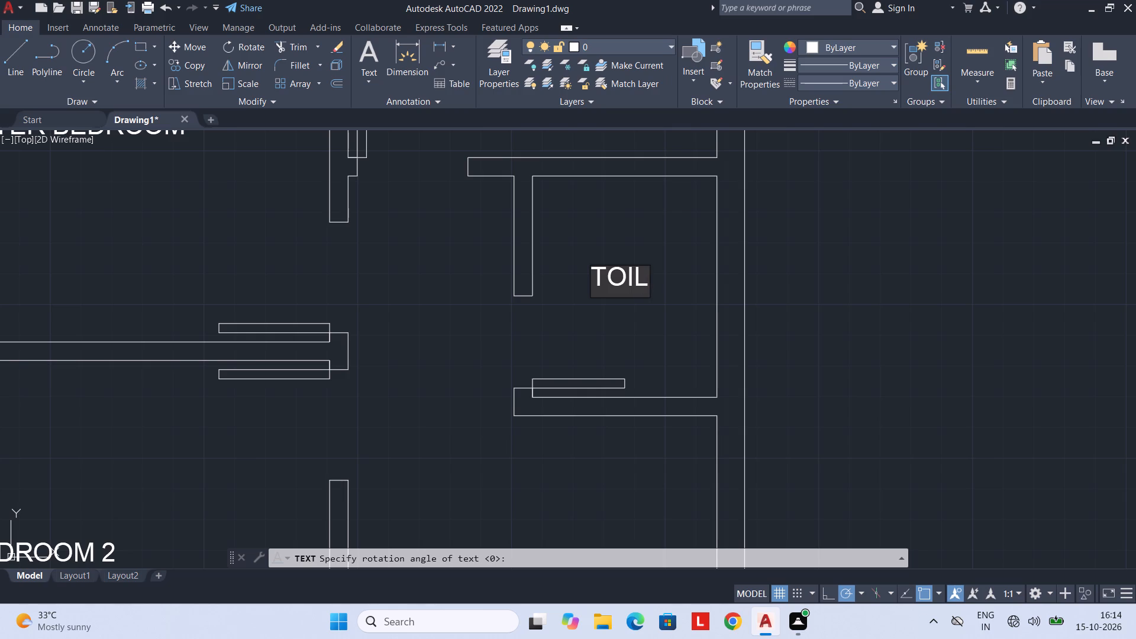
{"action": "type", "text": "ET"}
{"action": "key", "text": "Return"}
{"action": "key", "text": "Return"}
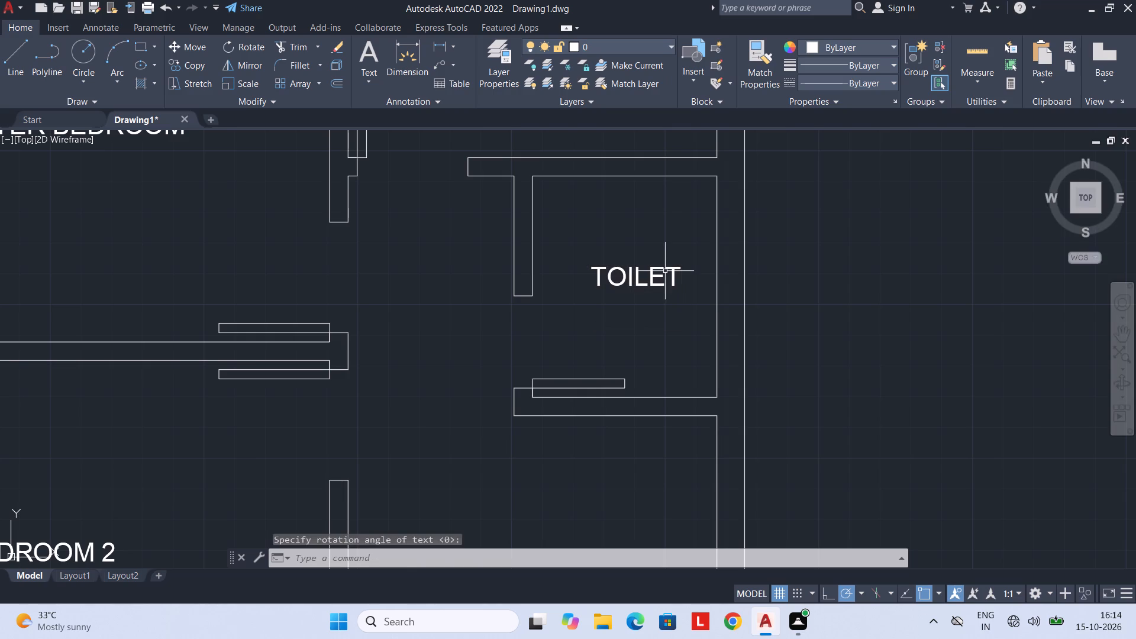
Place the text KITCHEN in the small room above the staircase's right end, at 6" height and 0 rotation.
{"action": "scroll", "coordinate": [663, 269], "scroll_direction": "down", "scroll_amount": 2}
{"action": "middle_click_drag", "start_coordinate": [628, 331], "coordinate": [643, 238]}
{"action": "middle_click_drag", "start_coordinate": [630, 306], "coordinate": [639, 246]}
{"action": "middle_click_drag", "start_coordinate": [584, 370], "coordinate": [612, 315]}
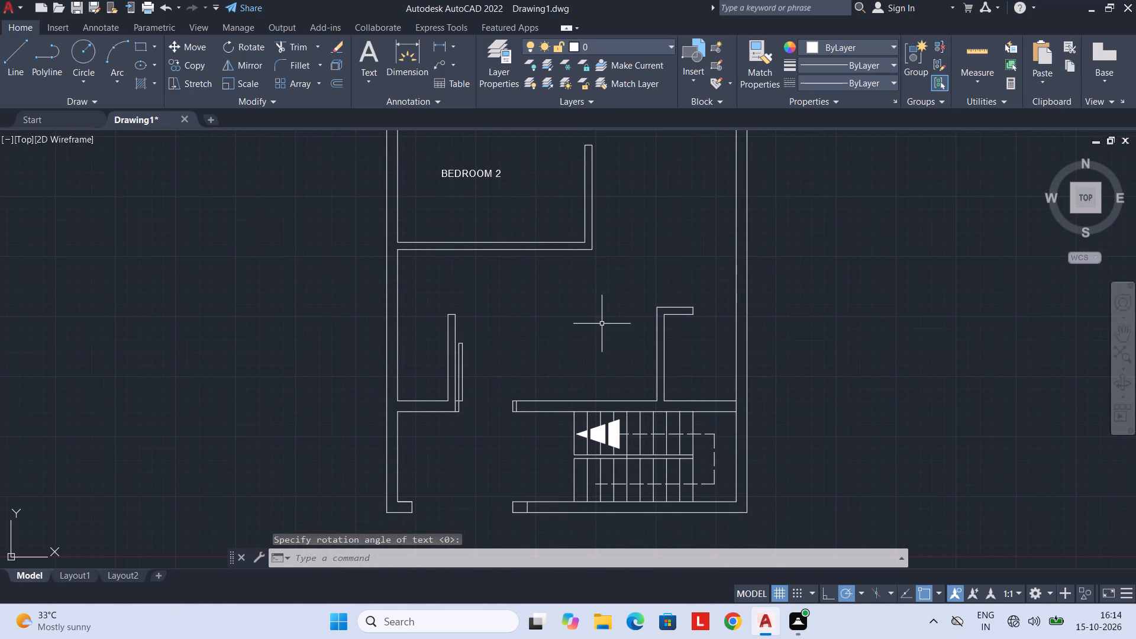
{"action": "scroll", "coordinate": [661, 328], "scroll_direction": "up", "scroll_amount": 1}
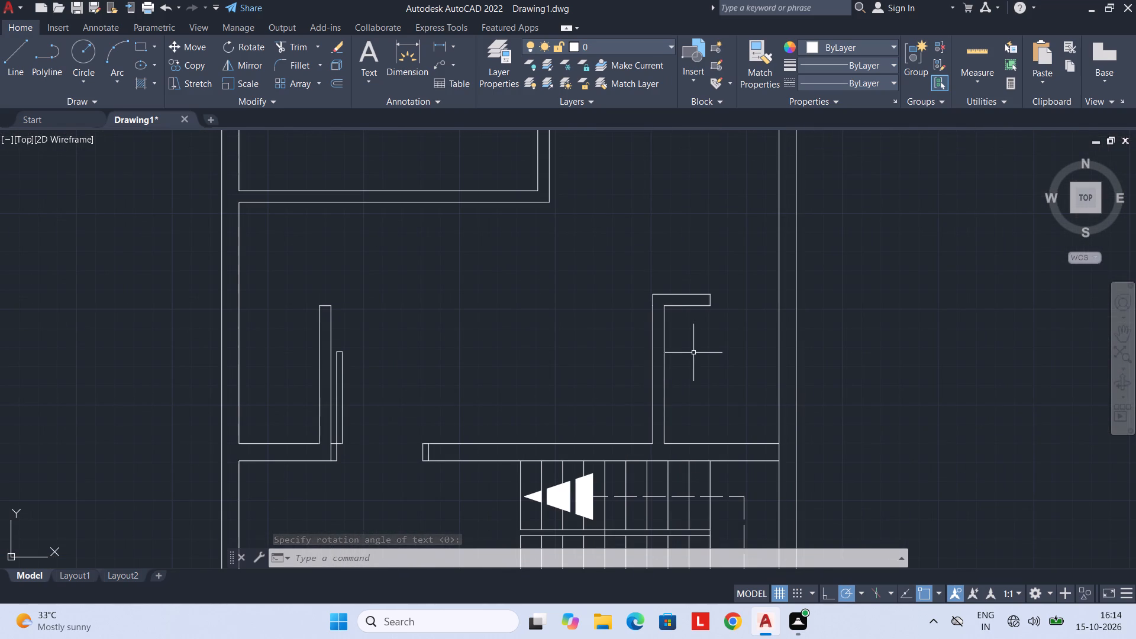
{"action": "middle_click_drag", "start_coordinate": [693, 353], "coordinate": [666, 357]}
{"action": "key", "text": "space"}
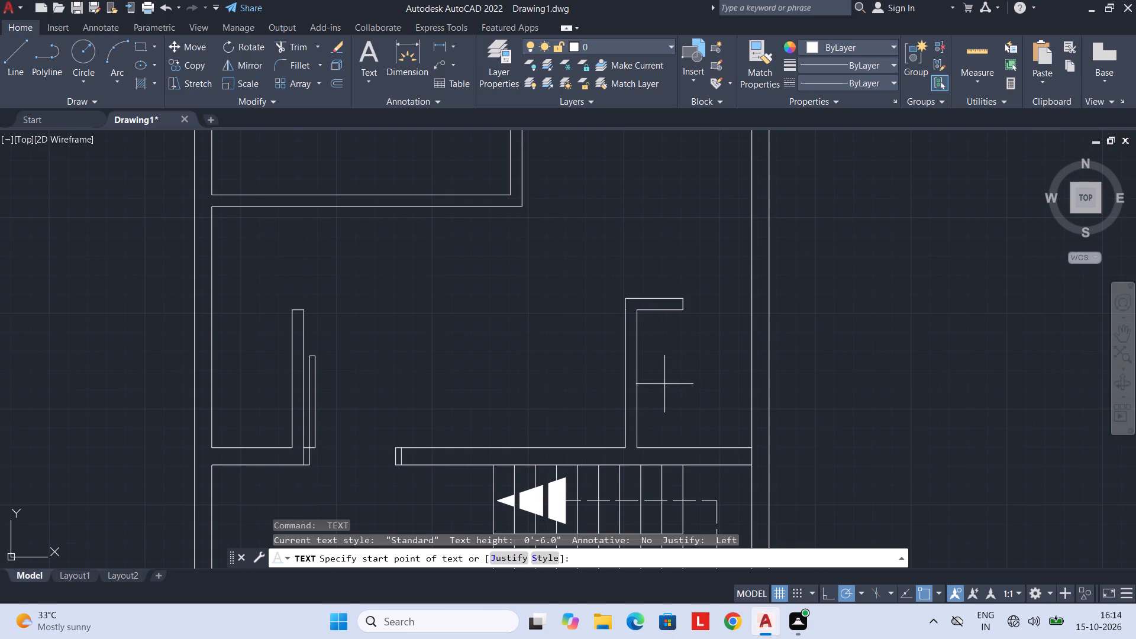
{"action": "left_click", "coordinate": [660, 384]}
{"action": "key", "text": "space"}
{"action": "key", "text": "space"}
{"action": "type", "text": "KITCHEN"}
{"action": "key", "text": "Return"}
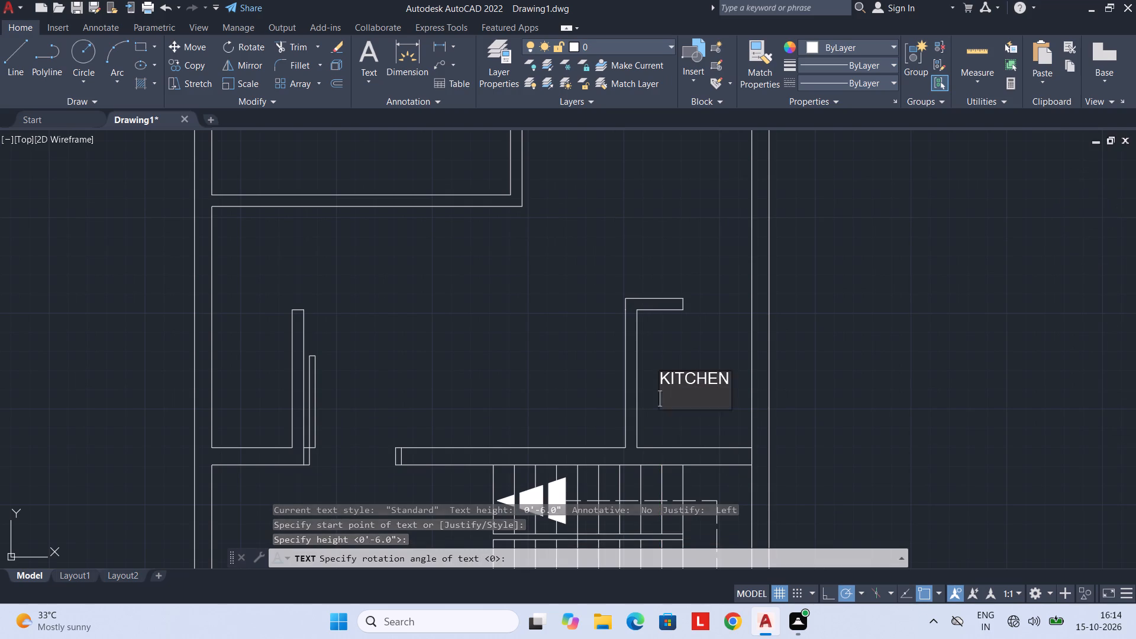
{"action": "key", "text": "Return"}
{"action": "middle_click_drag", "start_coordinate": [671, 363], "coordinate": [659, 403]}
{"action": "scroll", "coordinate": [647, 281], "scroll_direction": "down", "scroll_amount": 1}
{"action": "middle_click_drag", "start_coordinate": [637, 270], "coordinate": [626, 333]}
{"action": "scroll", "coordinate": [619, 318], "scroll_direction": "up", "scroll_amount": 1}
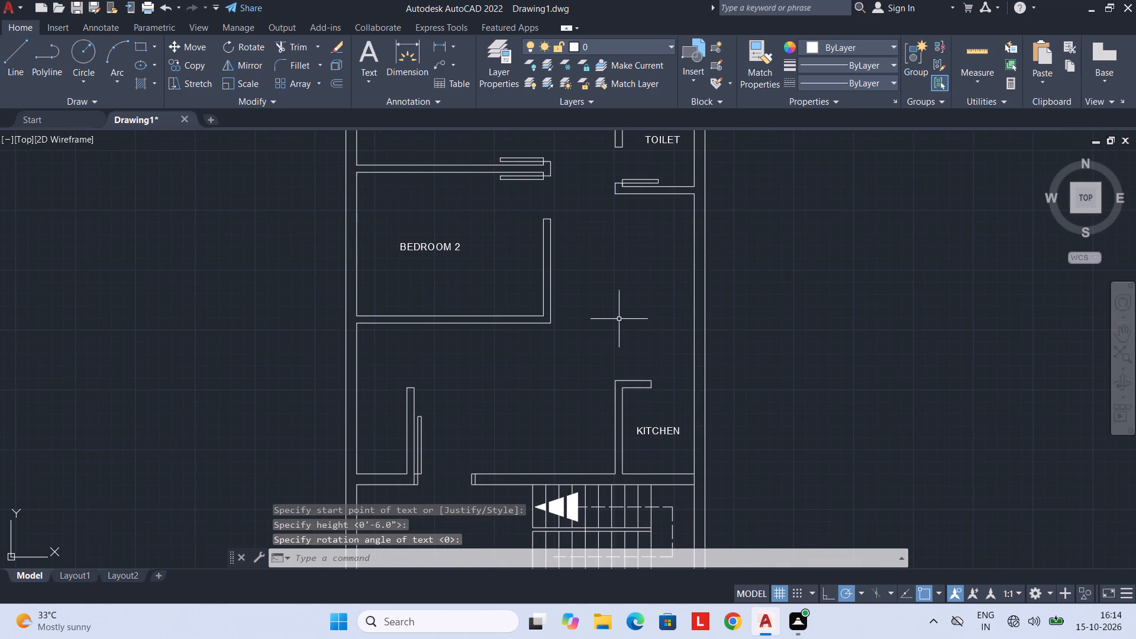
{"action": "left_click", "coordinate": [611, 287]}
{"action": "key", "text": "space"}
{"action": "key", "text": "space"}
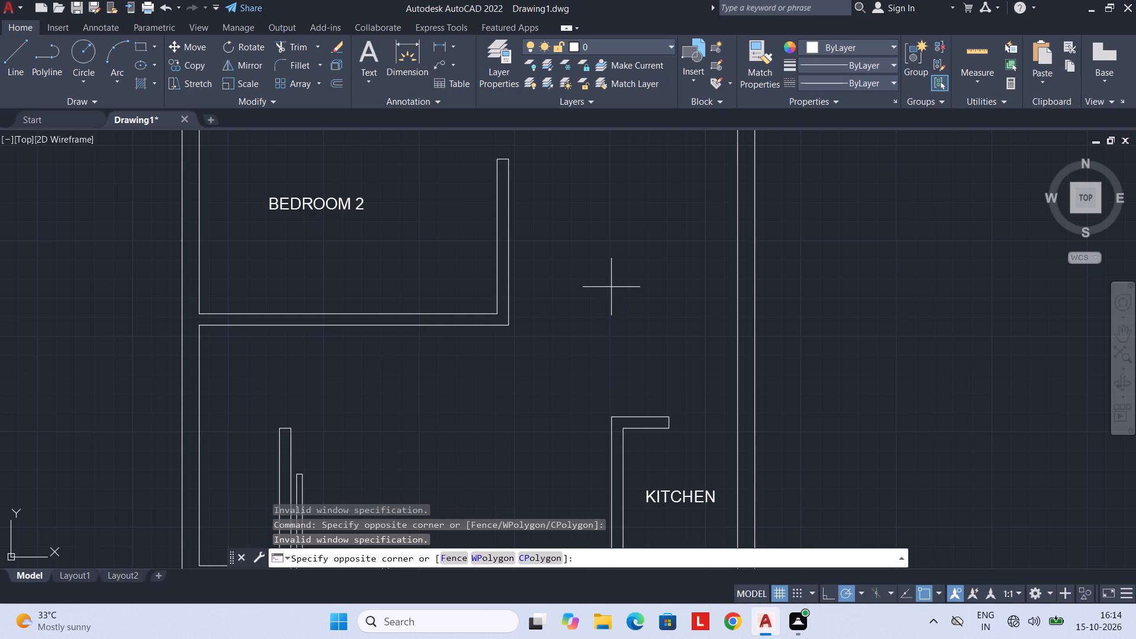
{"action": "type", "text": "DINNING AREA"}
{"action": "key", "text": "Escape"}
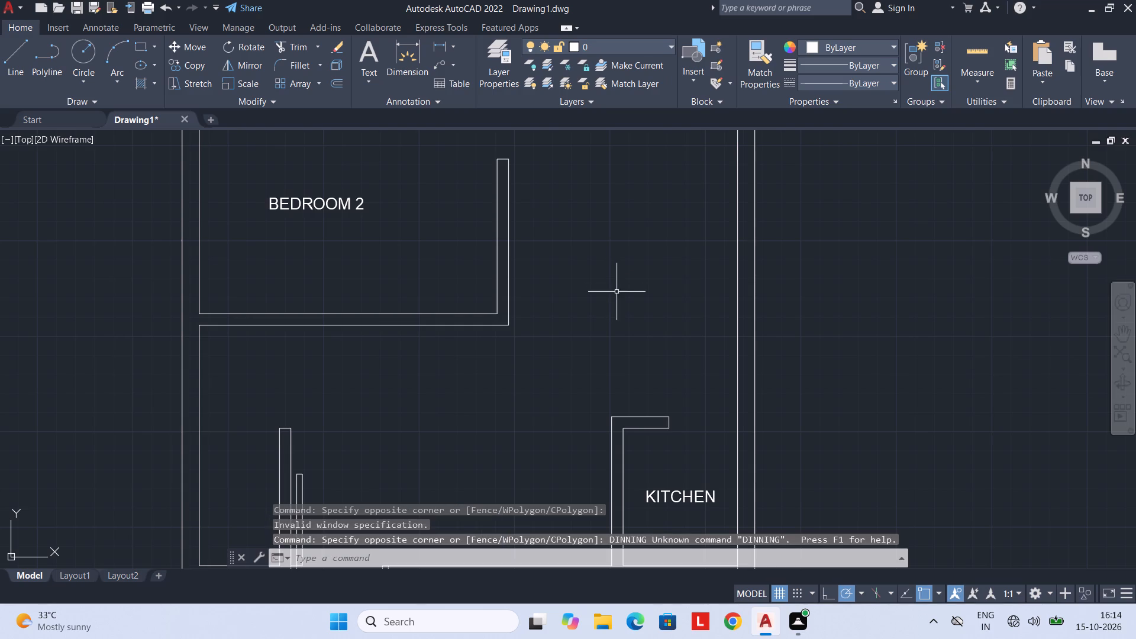
Place the text DINNING AREA in the open space above the kitchen, at 6" height and 0 rotation.
{"action": "key", "text": "space"}
{"action": "left_click", "coordinate": [627, 300]}
{"action": "key", "text": "space"}
{"action": "key", "text": "space"}
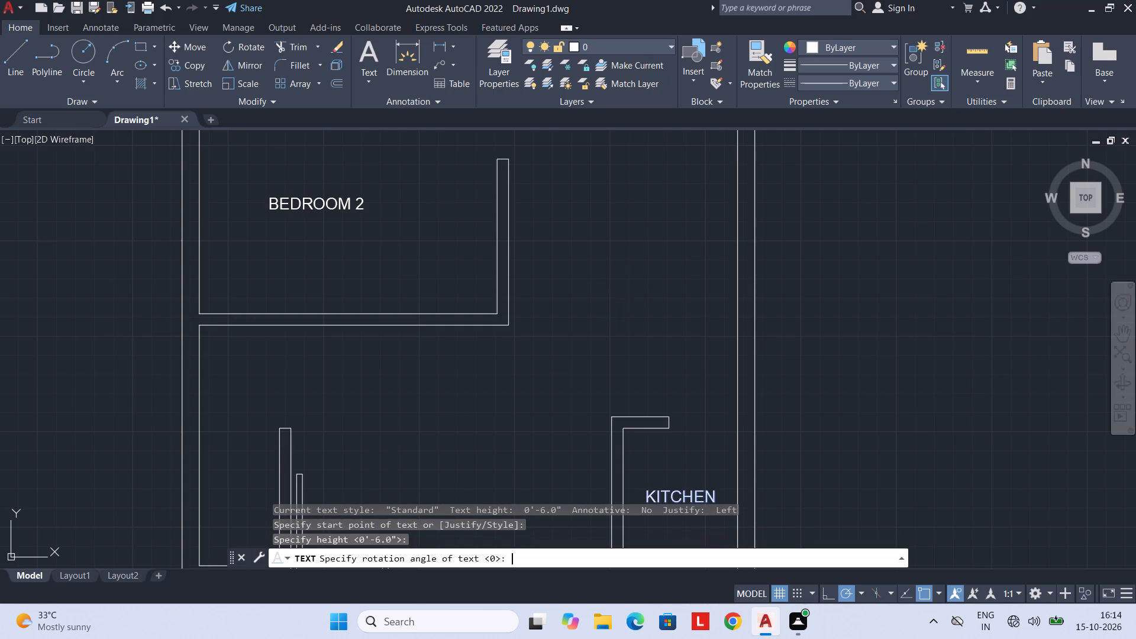
{"action": "type", "text": "DINNING AREA"}
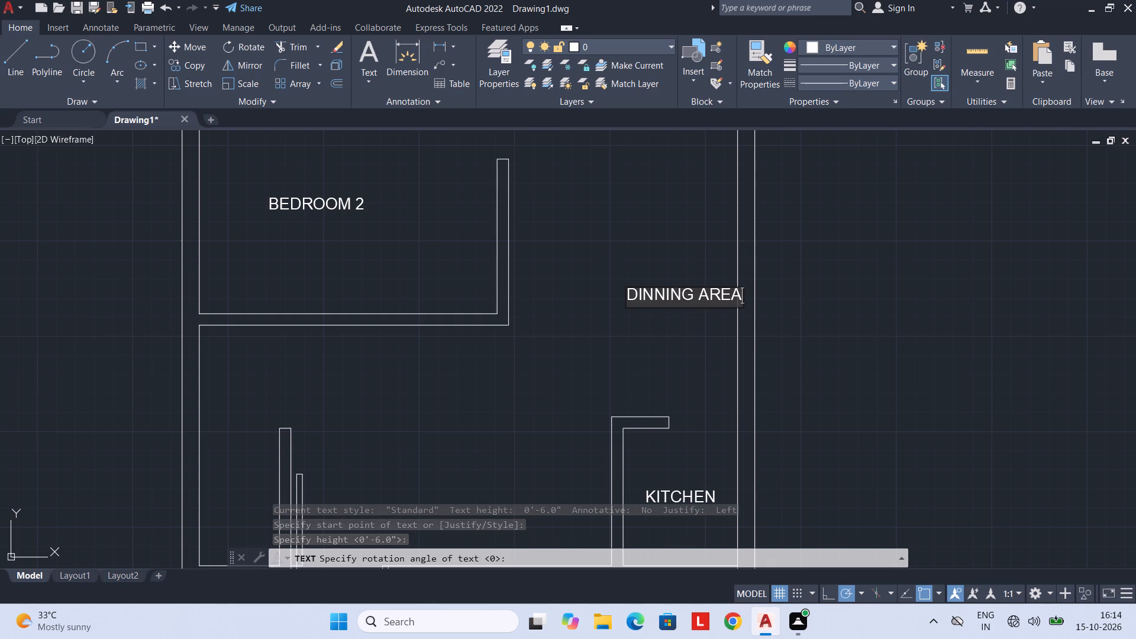
{"action": "key", "text": "Return"}
{"action": "key", "text": "Return"}
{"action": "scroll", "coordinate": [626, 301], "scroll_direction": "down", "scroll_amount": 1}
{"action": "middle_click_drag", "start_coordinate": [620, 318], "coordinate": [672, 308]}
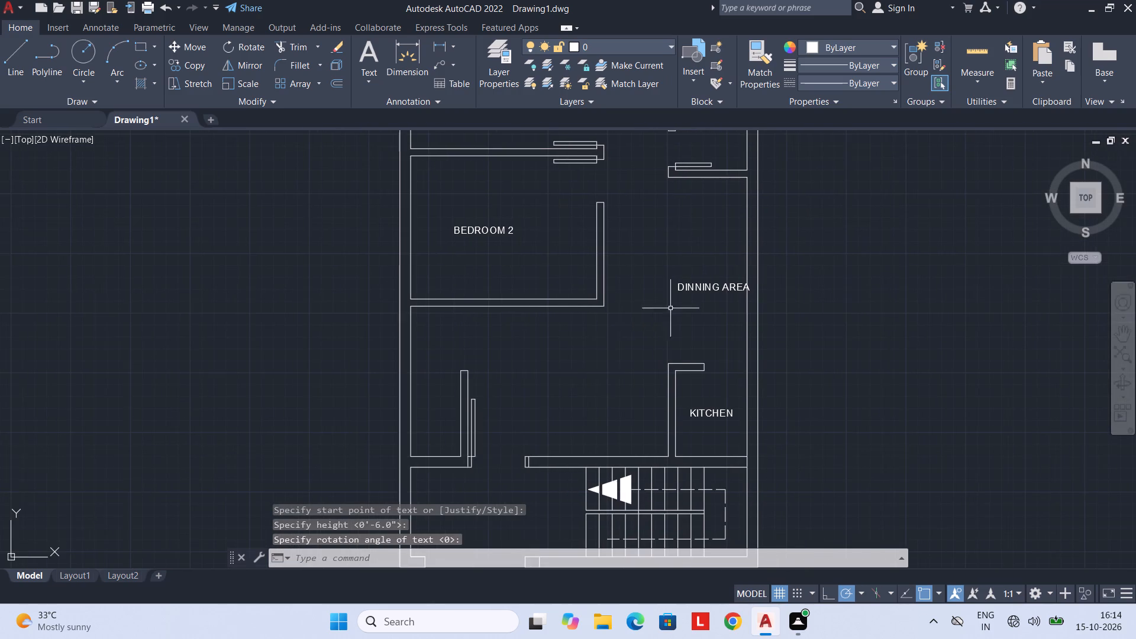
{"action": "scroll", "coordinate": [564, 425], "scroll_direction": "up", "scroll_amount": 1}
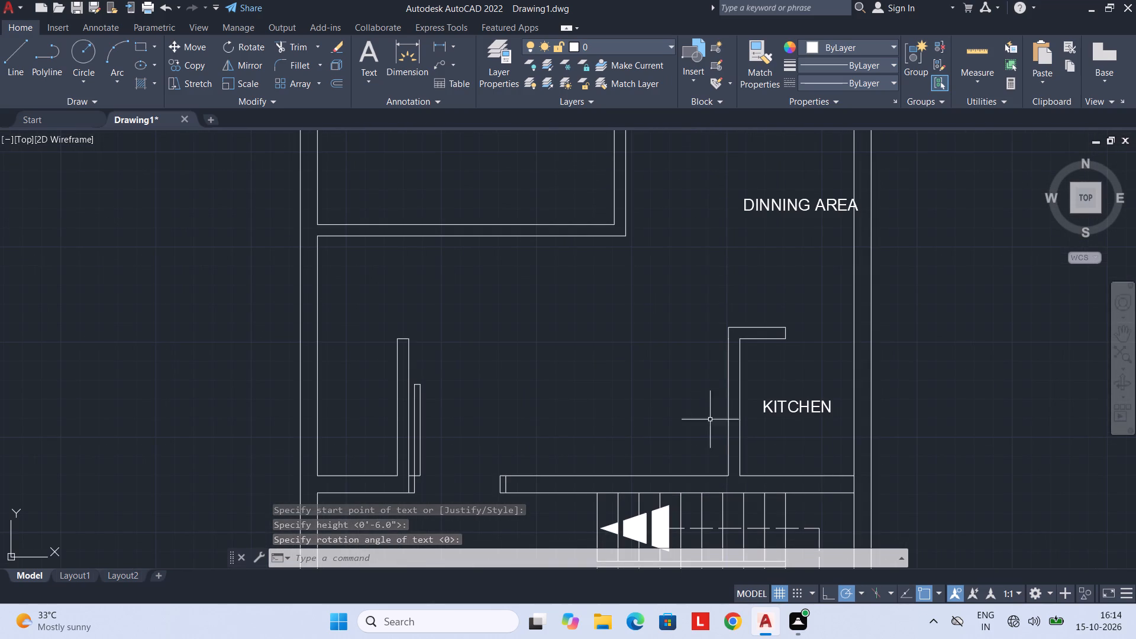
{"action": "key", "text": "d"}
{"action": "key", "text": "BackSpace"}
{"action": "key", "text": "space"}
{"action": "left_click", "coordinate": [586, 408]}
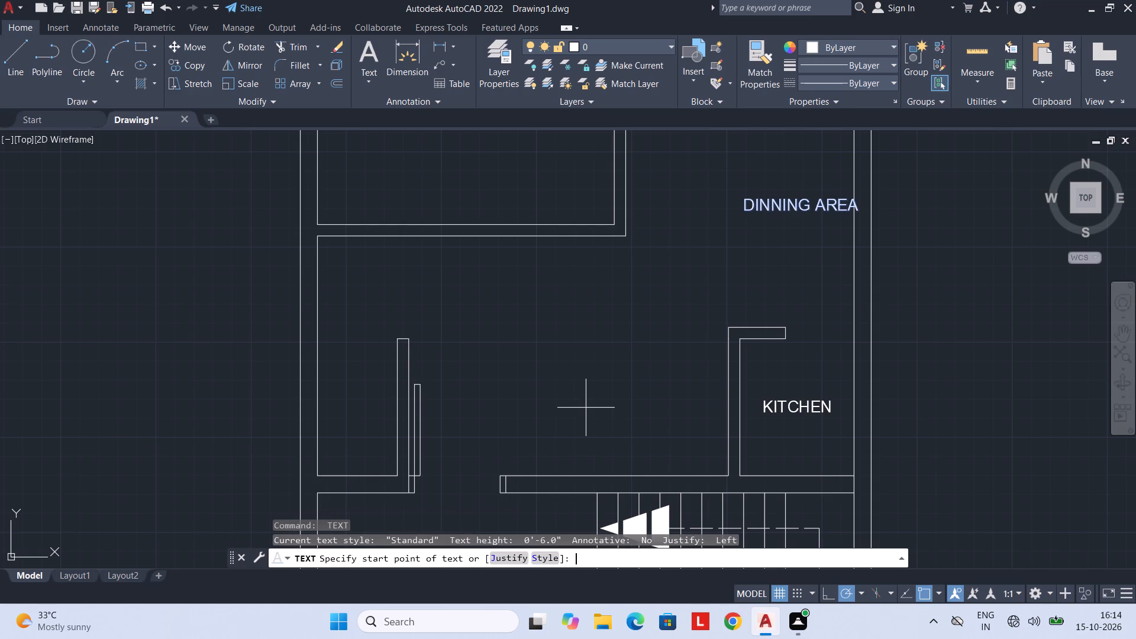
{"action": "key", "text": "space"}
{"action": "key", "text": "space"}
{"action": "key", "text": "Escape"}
Place the text HALL/LIVING AREA in the open space beside the kitchen's left wall, at 6" height and 0 rotation.
{"action": "key", "text": "space"}
{"action": "left_click", "coordinate": [582, 408]}
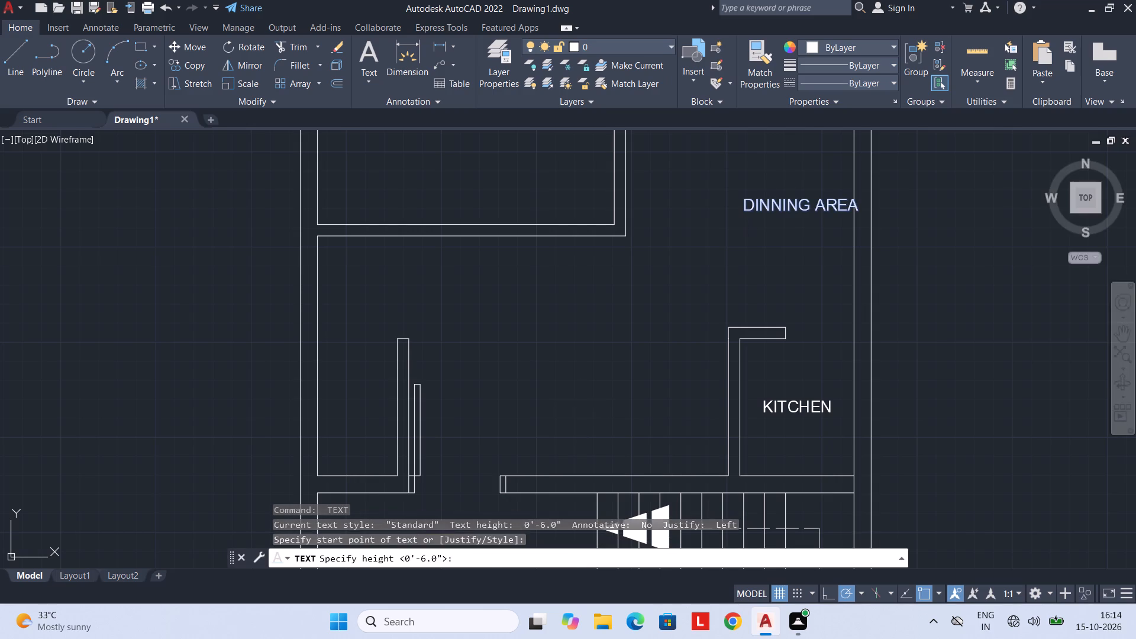
{"action": "key", "text": "space"}
{"action": "key", "text": "space"}
{"action": "type", "text": "HALL"}
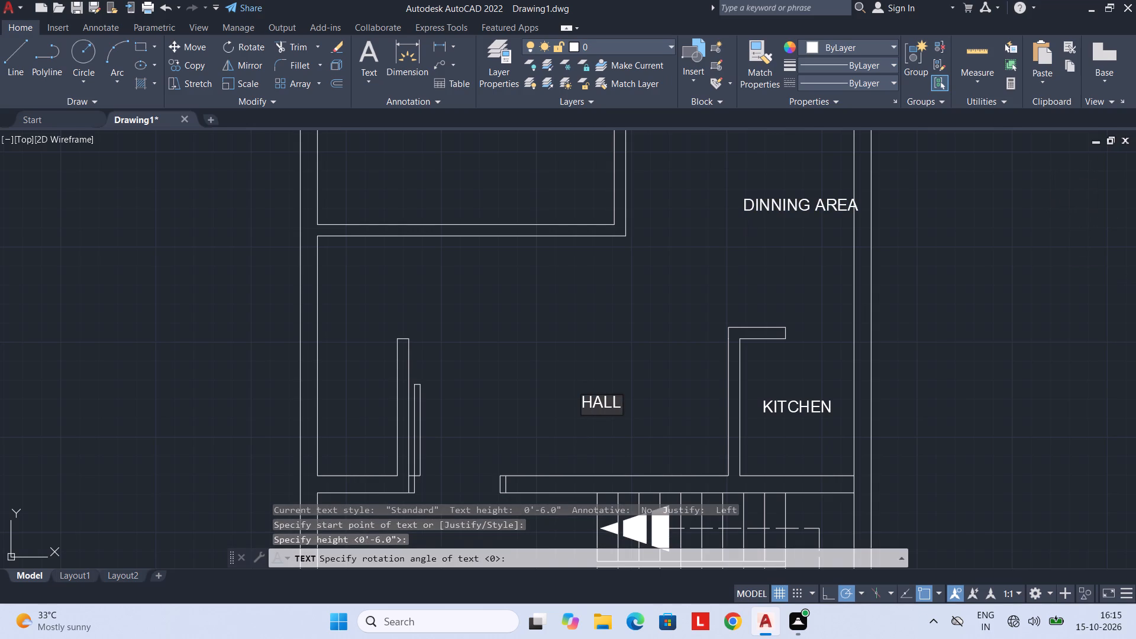
{"action": "type", "text": "/LIVING AREA"}
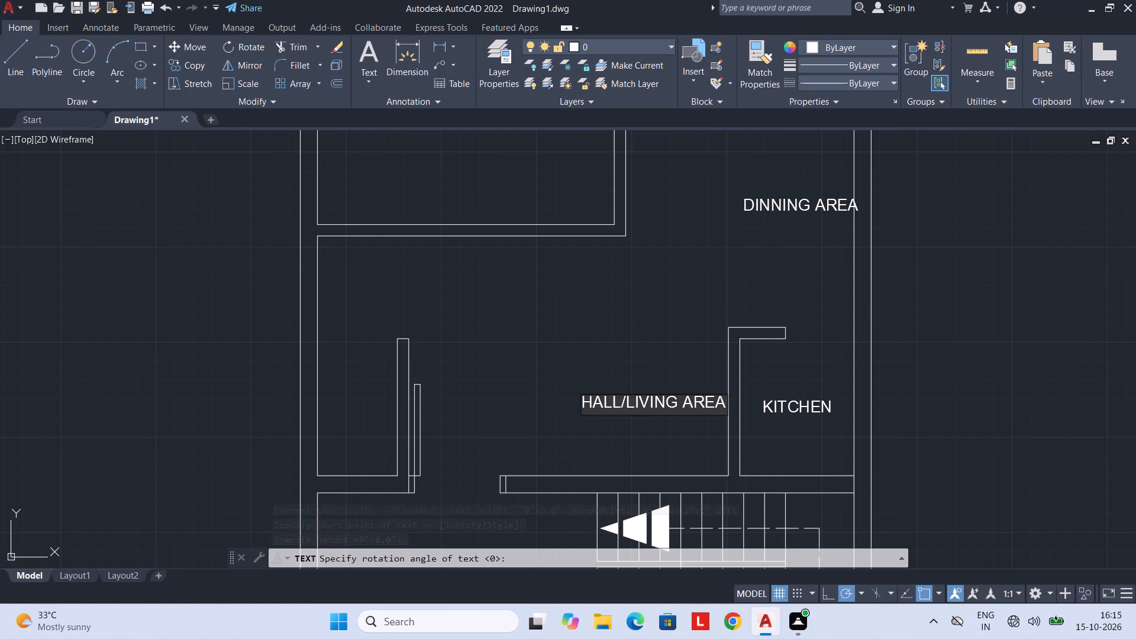
{"action": "key", "text": "Return"}
{"action": "key", "text": "Return"}
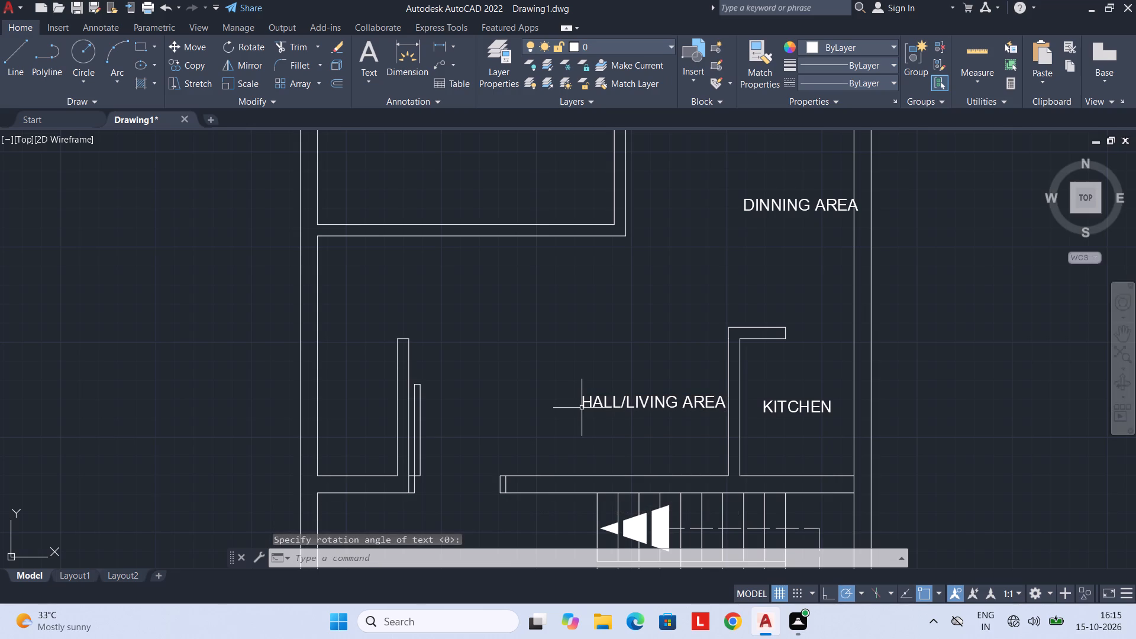
Place the two-line label POOJA / ROOM in the small space at the hall's left side, at 6" height and 0 rotation.
{"action": "middle_click_drag", "start_coordinate": [582, 408], "coordinate": [670, 392]}
{"action": "key", "text": "space"}
{"action": "left_click", "coordinate": [420, 368]}
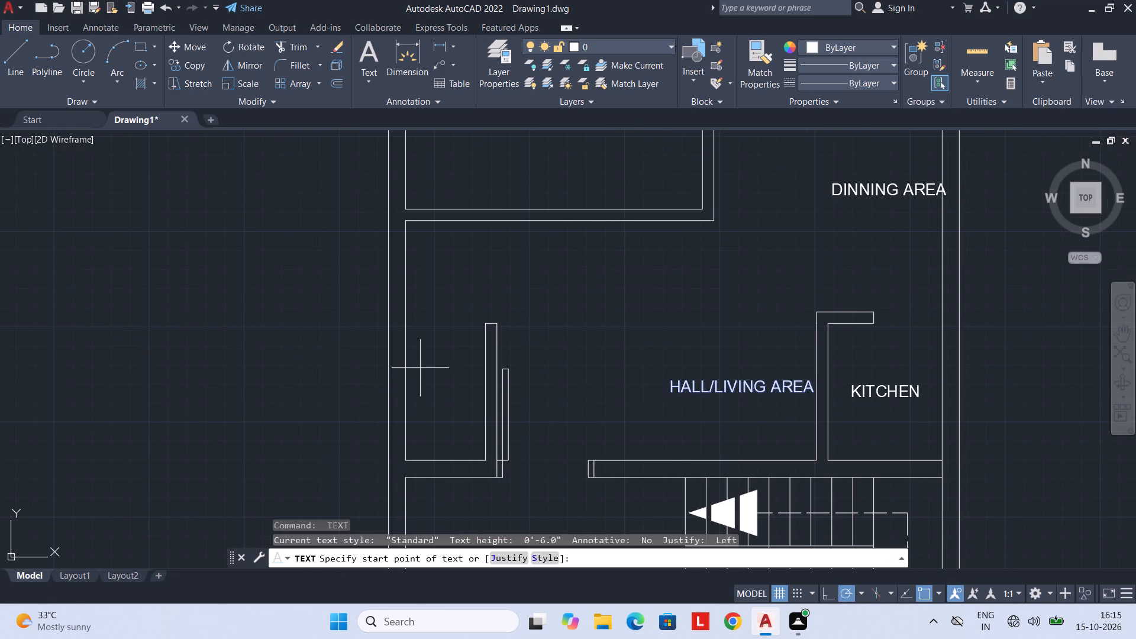
{"action": "key", "text": "space"}
{"action": "key", "text": "space"}
{"action": "type", "text": "["}
{"action": "key", "text": "BackSpace"}
{"action": "type", "text": "POO"}
{"action": "type", "text": "JA"}
{"action": "key", "text": "space"}
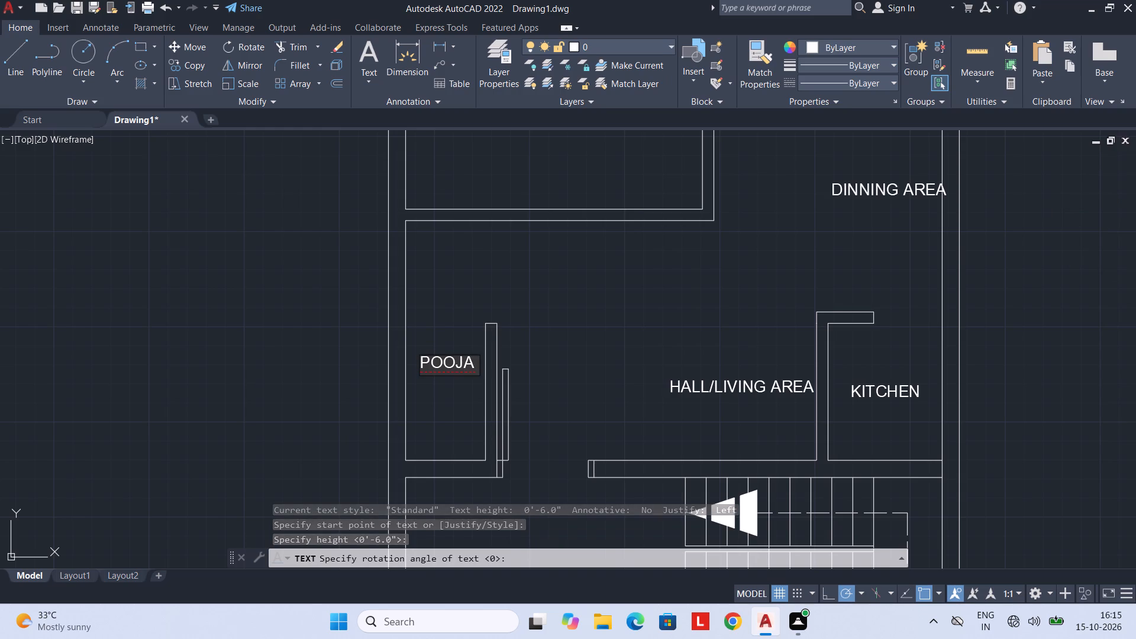
{"action": "key", "text": "Return"}
{"action": "type", "text": "ROOM"}
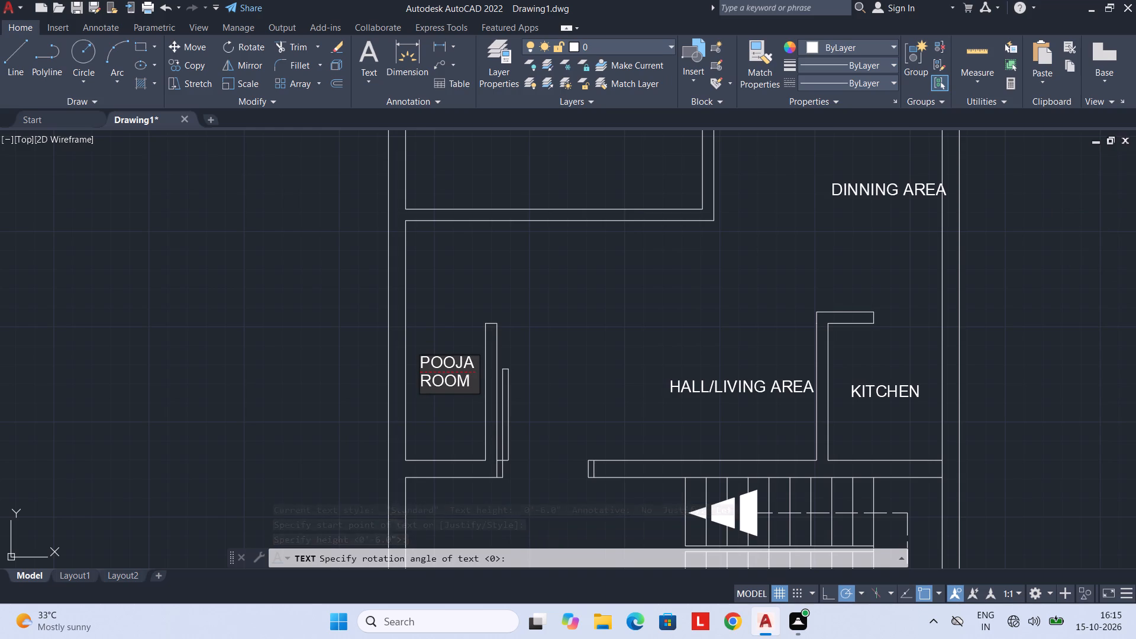
{"action": "key", "text": "Return"}
{"action": "key", "text": "Return"}
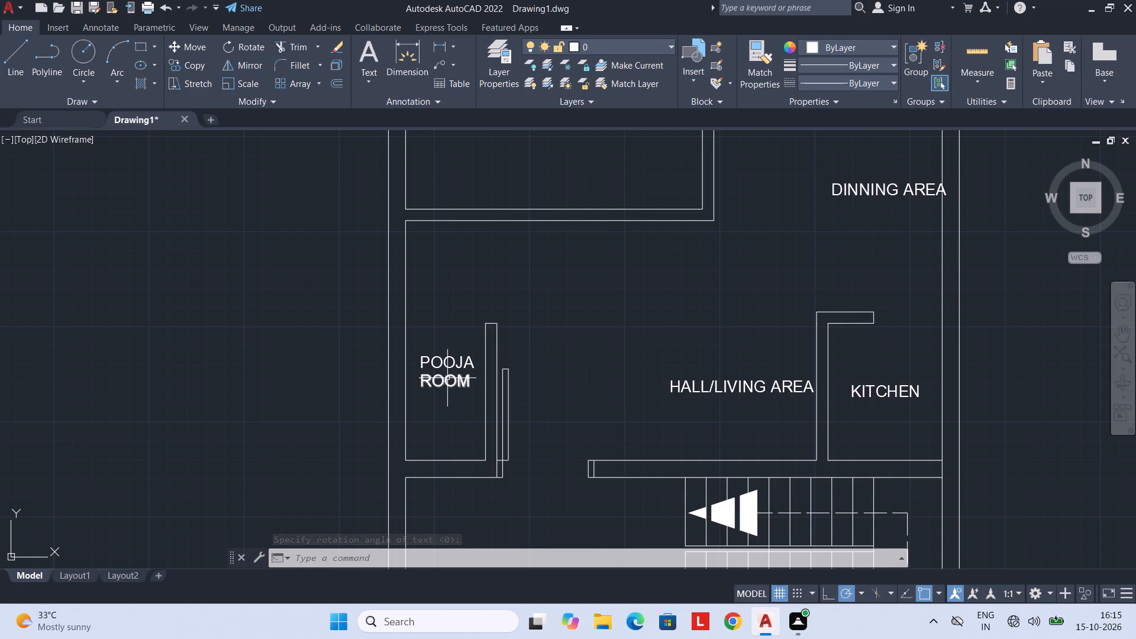
Move the HALL/LIVING AREA label about 1'-6" straight left, away from the kitchen wall.
{"action": "middle_click_drag", "start_coordinate": [611, 357], "coordinate": [596, 363]}
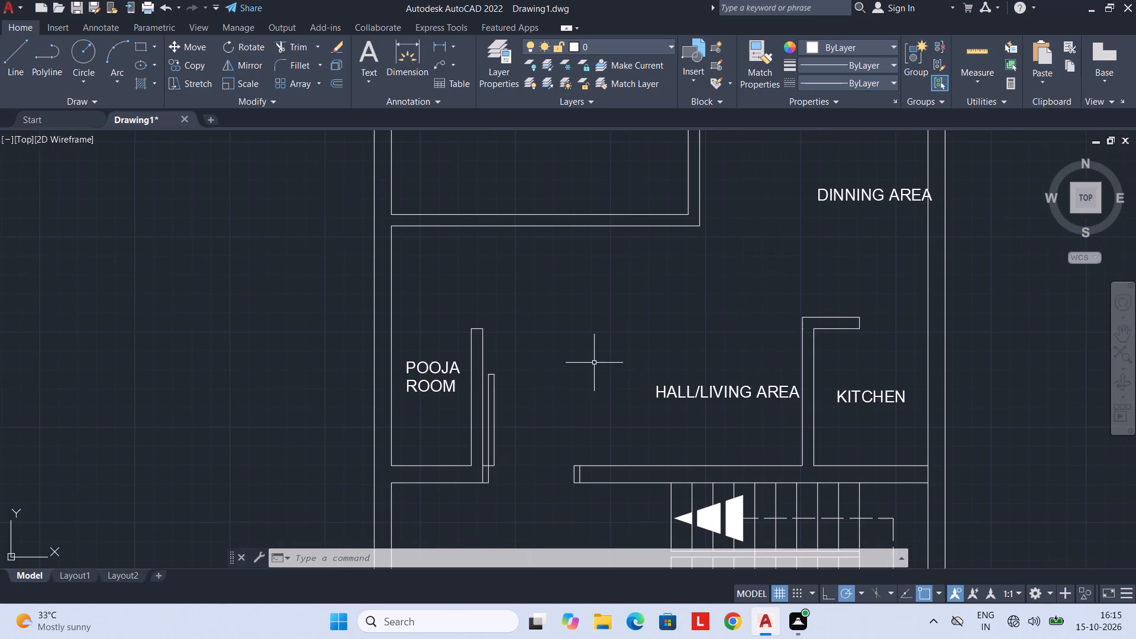
{"action": "scroll", "coordinate": [594, 362], "scroll_direction": "down", "scroll_amount": 2}
{"action": "middle_click_drag", "start_coordinate": [594, 362], "coordinate": [583, 368]}
{"action": "type", "text": "M"}
{"action": "key", "text": "space"}
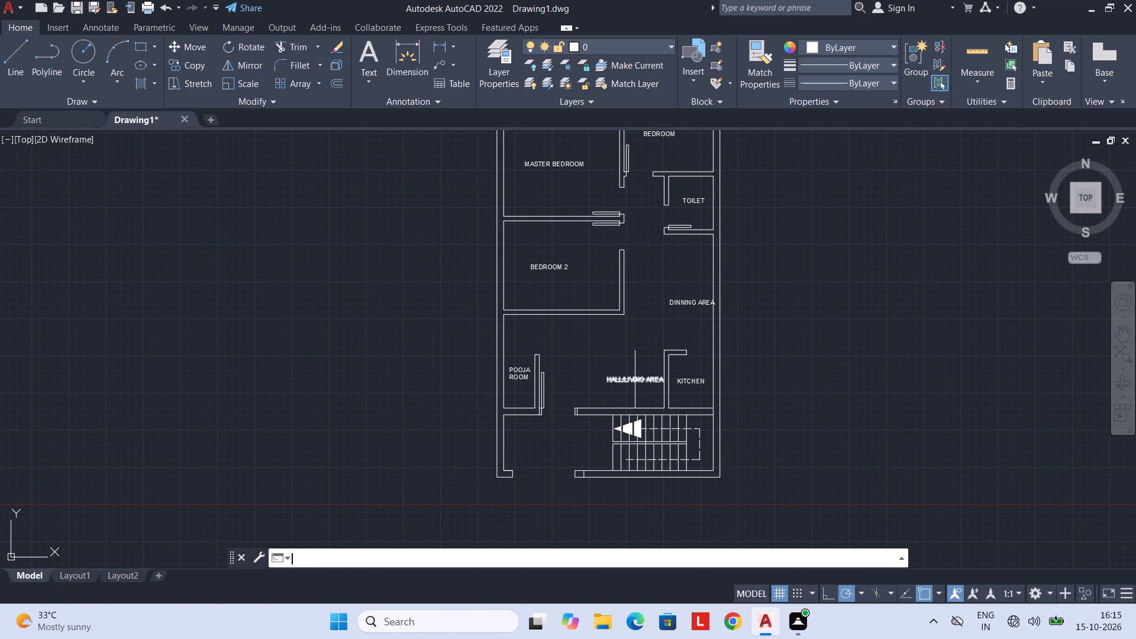
{"action": "left_click", "coordinate": [627, 383]}
{"action": "key", "text": "space"}
{"action": "left_click", "coordinate": [627, 382]}
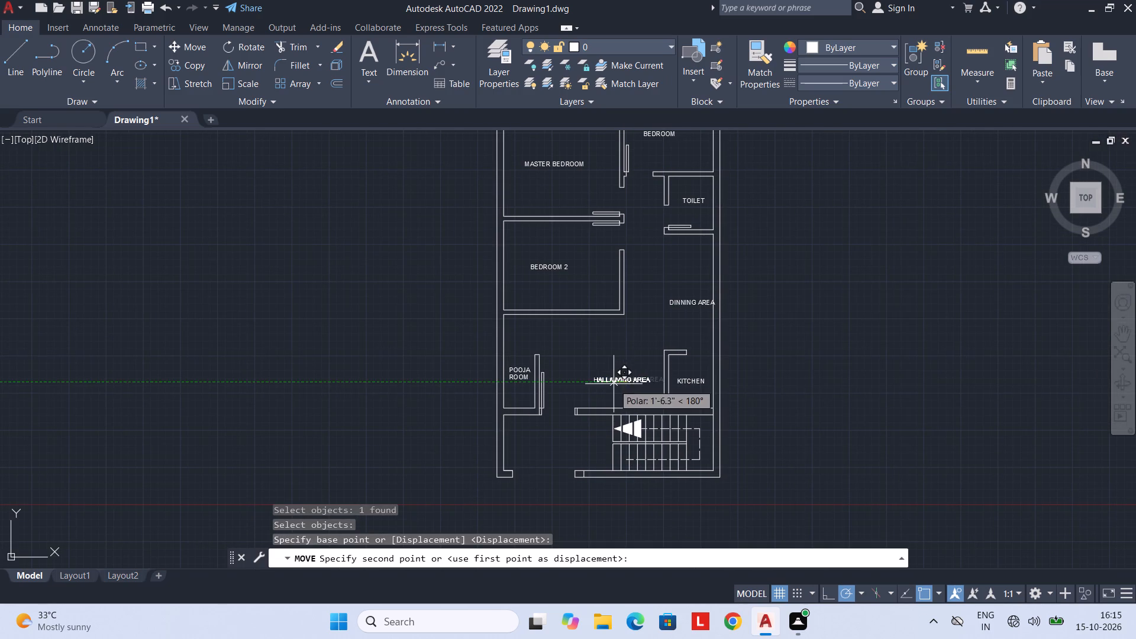
{"action": "left_click", "coordinate": [614, 384]}
Move the DINNING AREA label slightly left and down so it clears the right outer wall.
{"action": "left_click", "coordinate": [693, 301]}
{"action": "key", "text": "m"}
{"action": "key", "text": "space"}
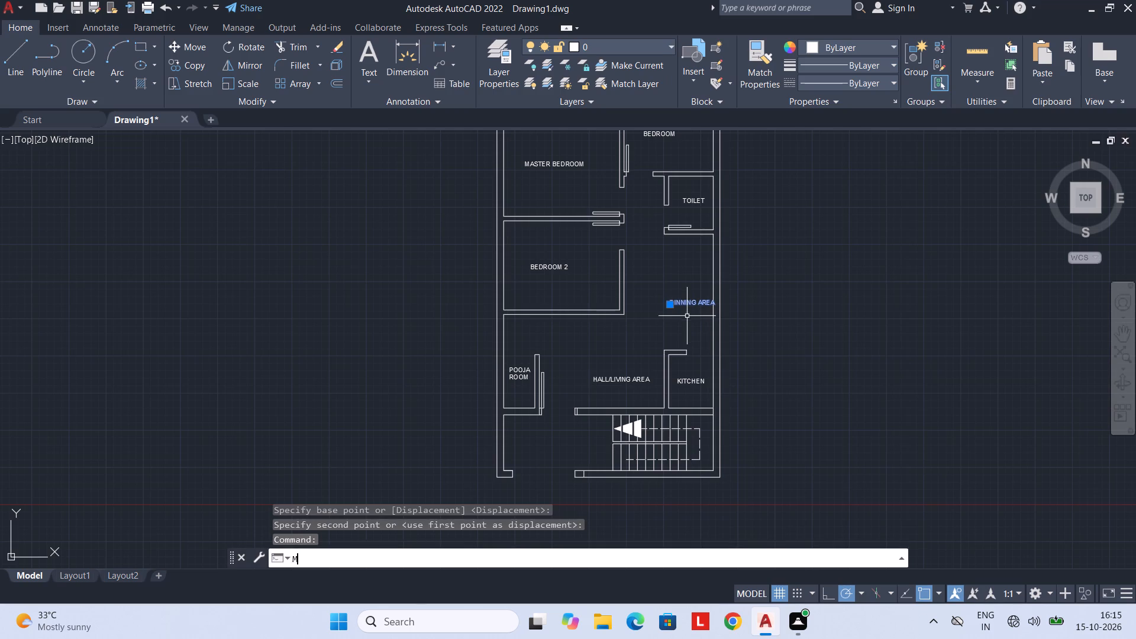
{"action": "left_click", "coordinate": [691, 304]}
{"action": "left_click", "coordinate": [679, 308]}
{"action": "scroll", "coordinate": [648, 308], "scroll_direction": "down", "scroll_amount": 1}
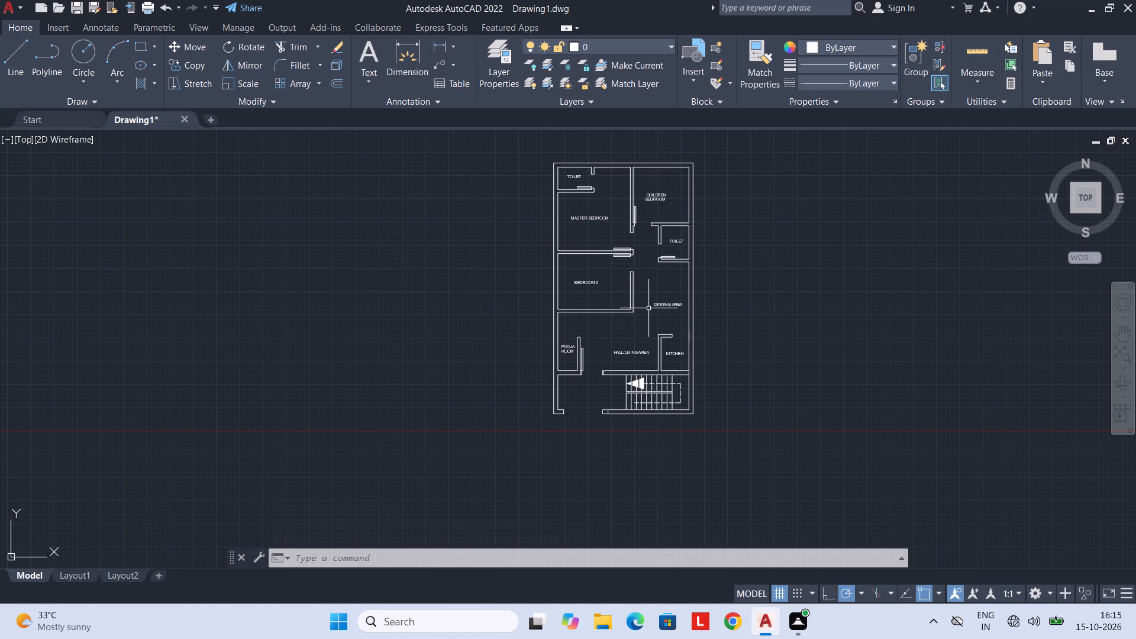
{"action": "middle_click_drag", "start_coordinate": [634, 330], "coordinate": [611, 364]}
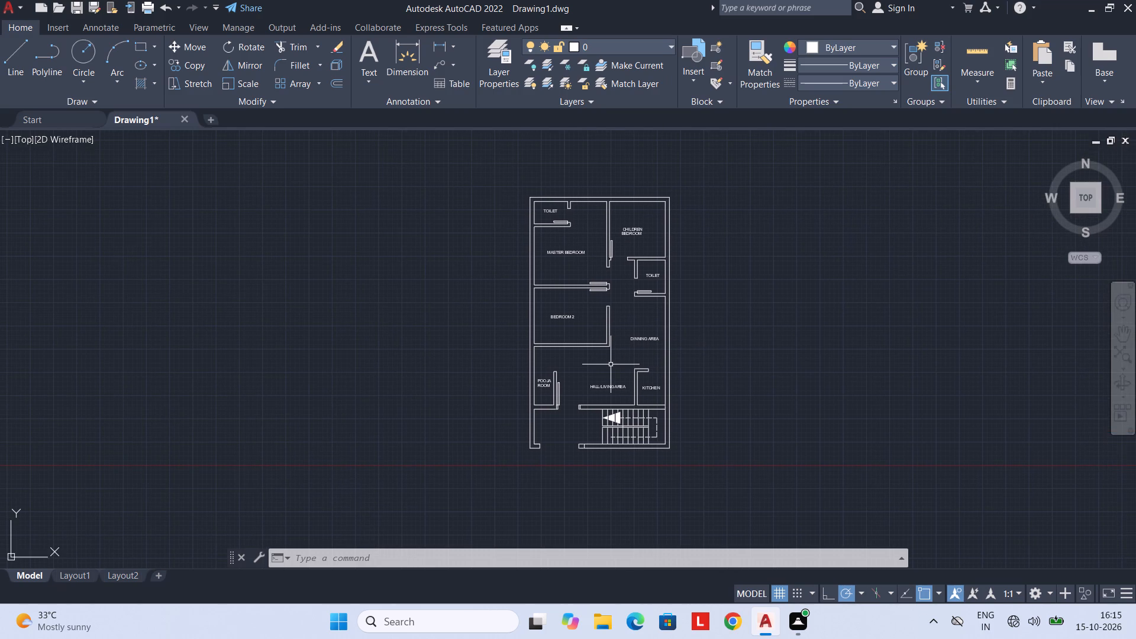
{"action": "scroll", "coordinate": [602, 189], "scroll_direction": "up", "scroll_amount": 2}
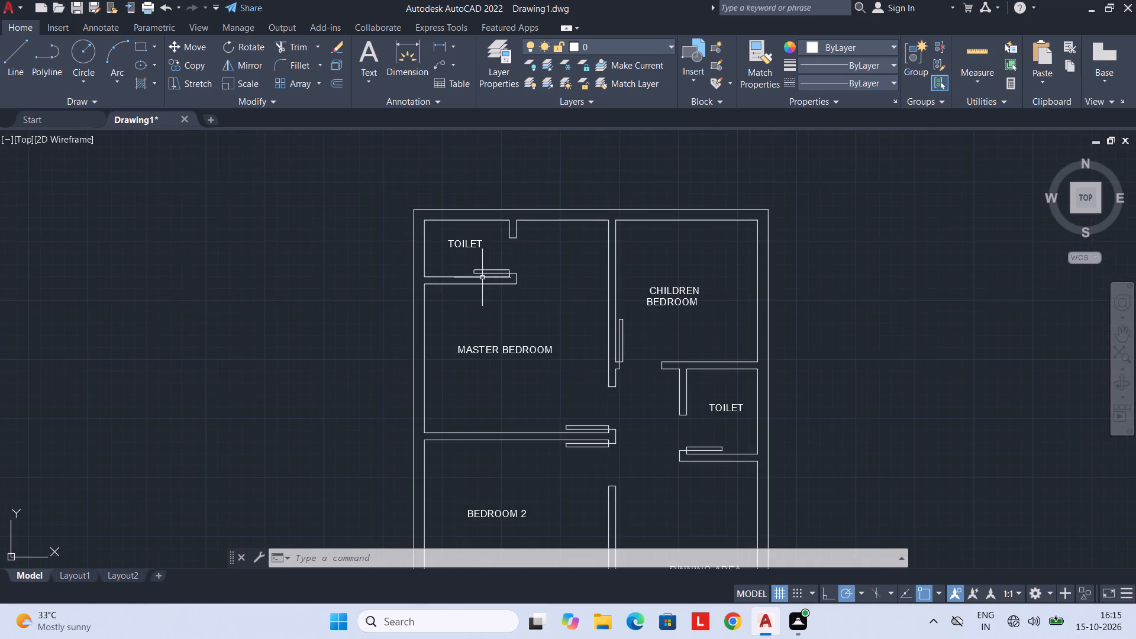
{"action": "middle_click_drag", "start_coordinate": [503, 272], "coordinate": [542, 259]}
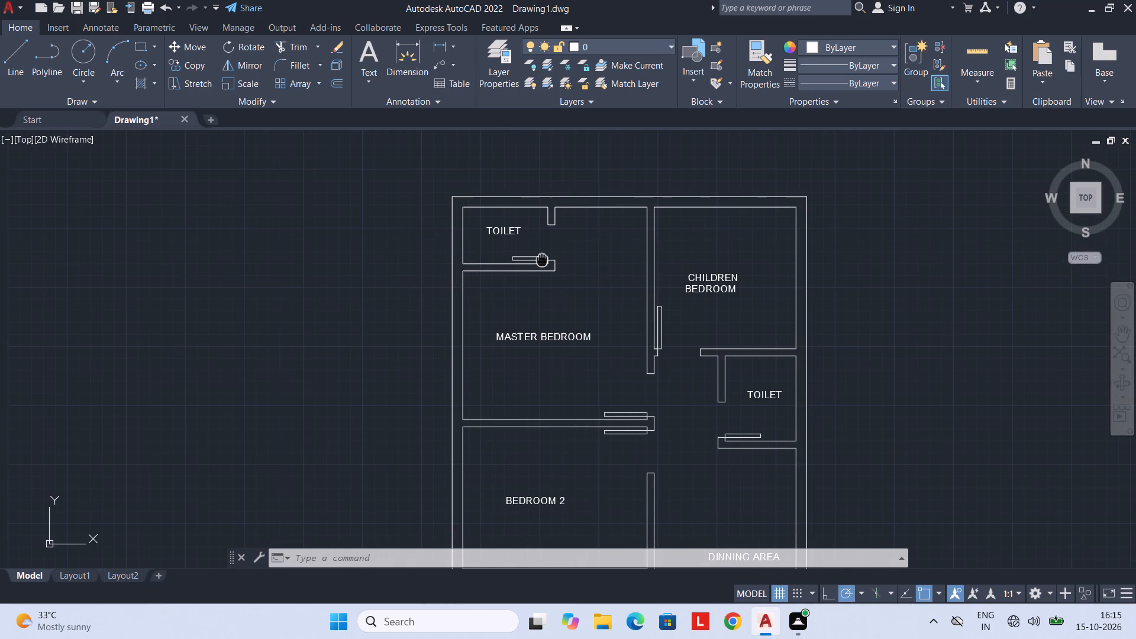
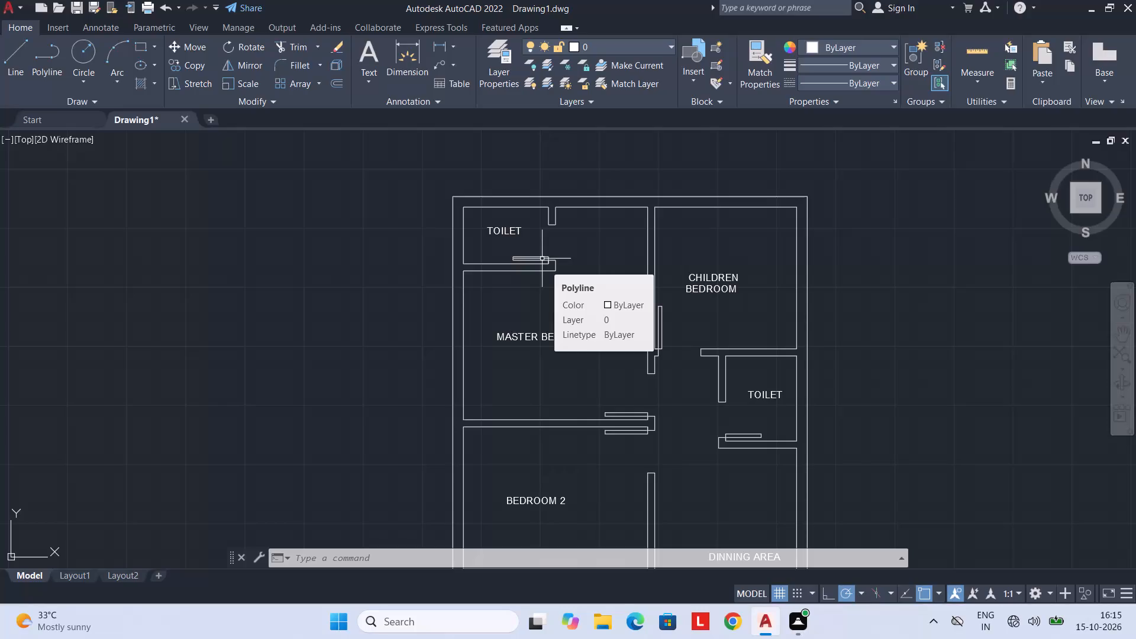
Review the labelled floor plan, from the upper bedrooms down to the entrance, pooja room and staircase.
{"action": "scroll", "coordinate": [603, 249], "scroll_direction": "down", "scroll_amount": 2}
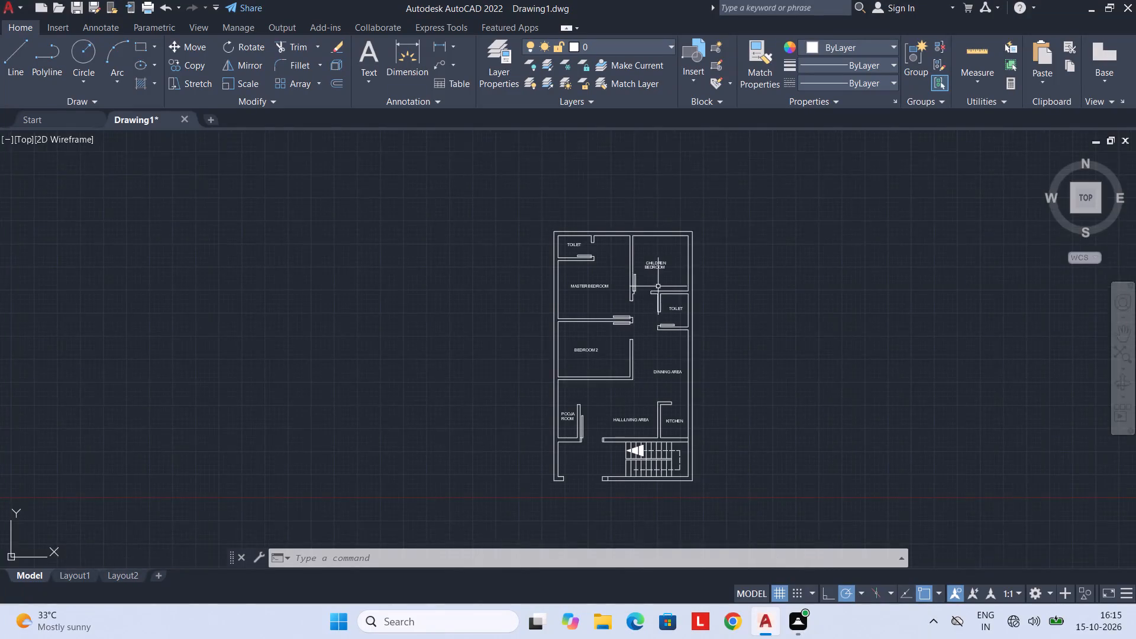
{"action": "middle_click_drag", "start_coordinate": [654, 282], "coordinate": [618, 275]}
{"action": "scroll", "coordinate": [565, 392], "scroll_direction": "up", "scroll_amount": 1}
{"action": "middle_click_drag", "start_coordinate": [563, 399], "coordinate": [572, 321]}
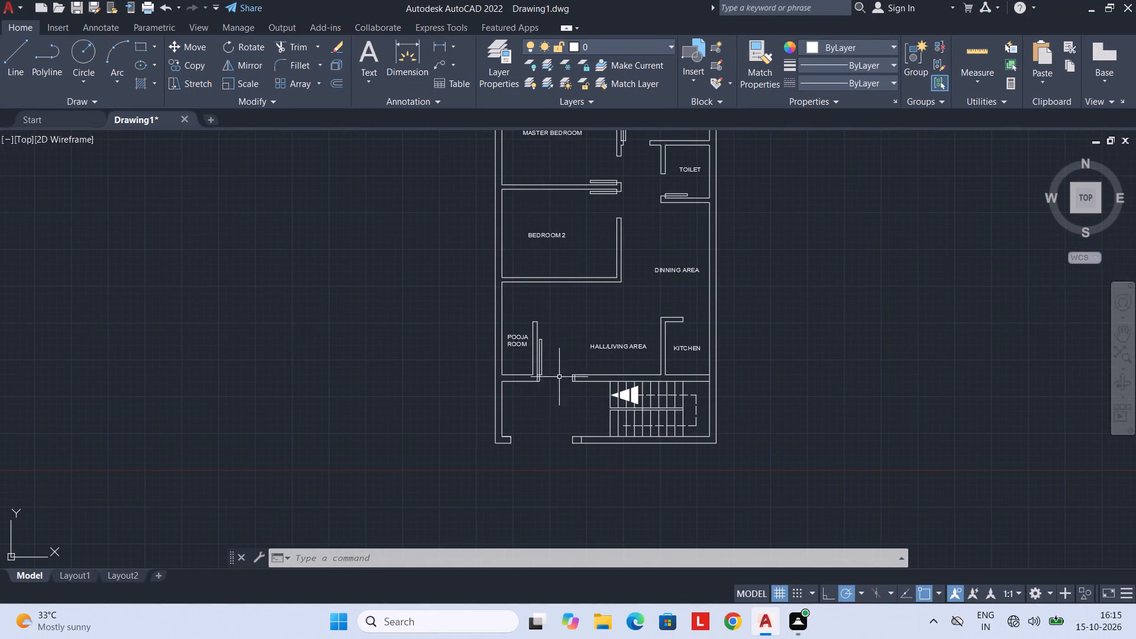
{"action": "scroll", "coordinate": [535, 400], "scroll_direction": "up", "scroll_amount": 1}
{"action": "middle_click_drag", "start_coordinate": [535, 400], "coordinate": [534, 377]}
{"action": "middle_click_drag", "start_coordinate": [533, 376], "coordinate": [534, 362]}
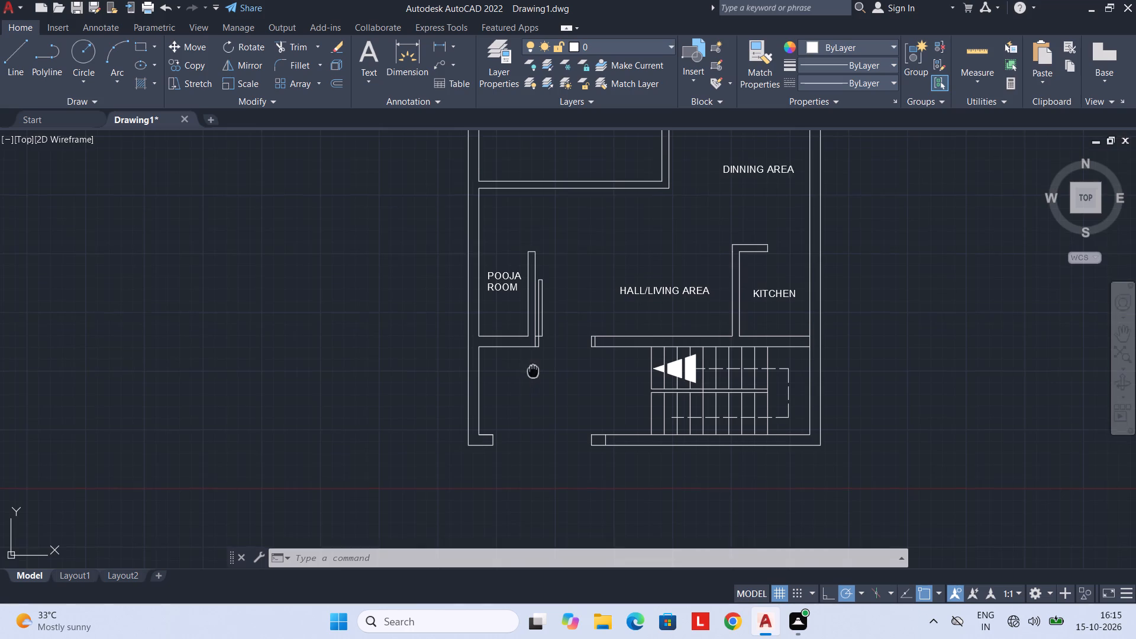
{"action": "middle_click_drag", "start_coordinate": [534, 362], "coordinate": [536, 354]}
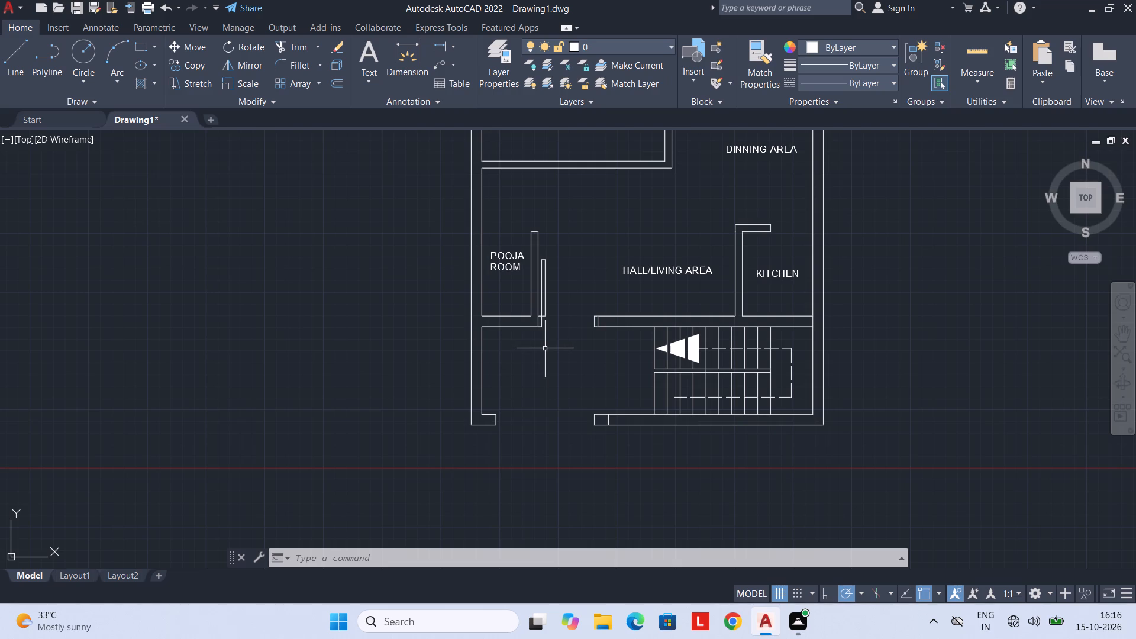
Start an arc and set the current linetype to ACAD_ISO02W100 for dashed door swings.
{"action": "middle_click_drag", "start_coordinate": [545, 350], "coordinate": [521, 407]}
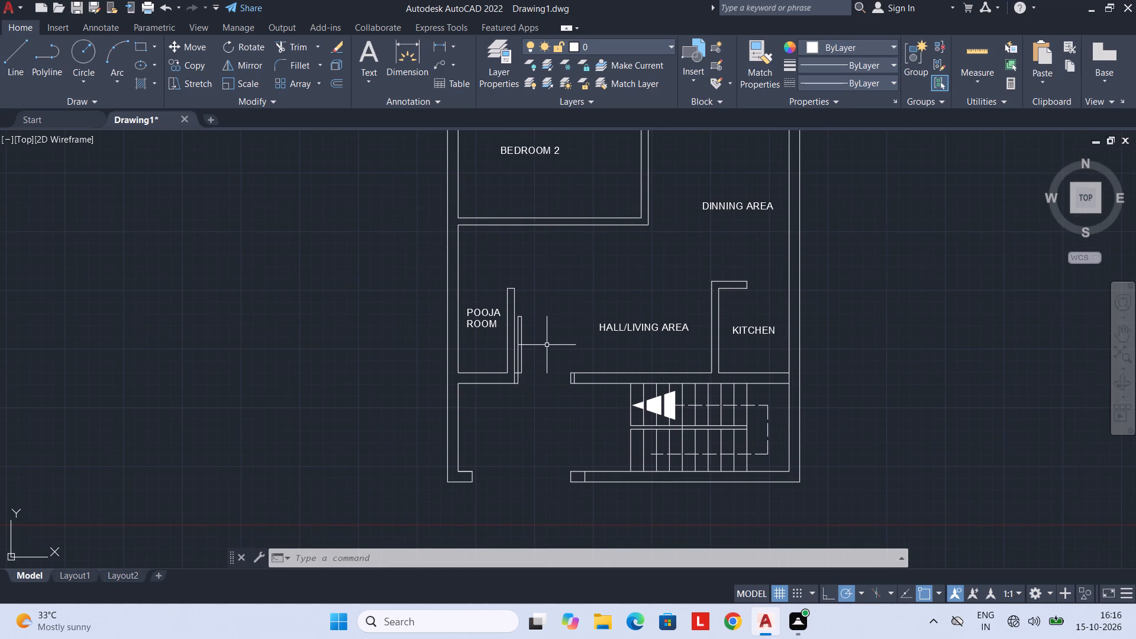
{"action": "middle_click_drag", "start_coordinate": [547, 344], "coordinate": [530, 388]}
{"action": "type", "text": "ARC"}
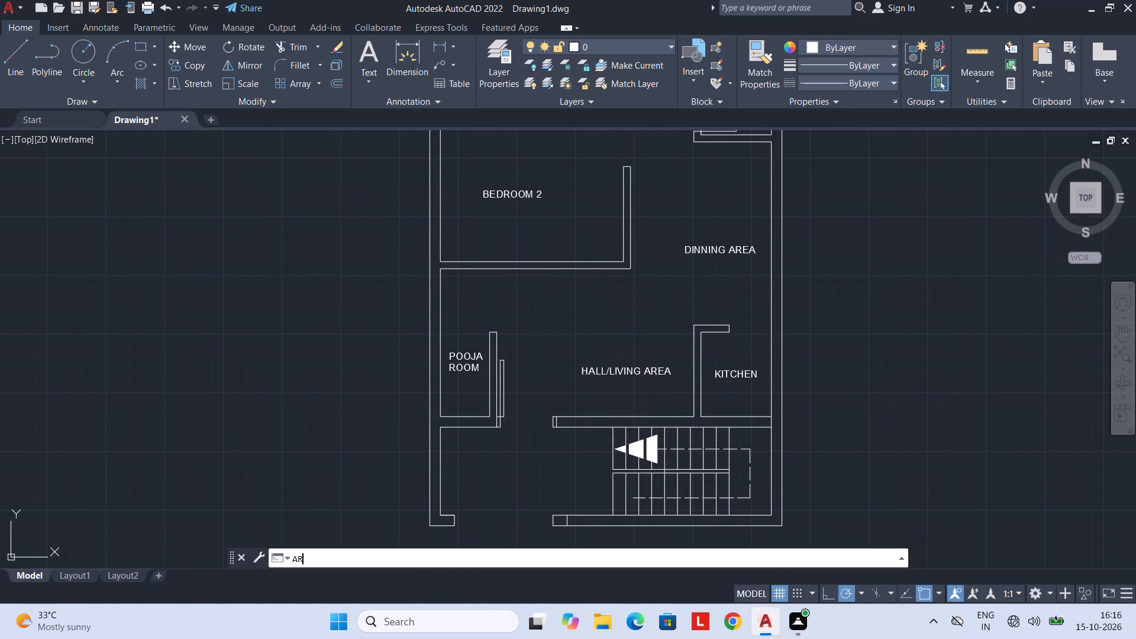
{"action": "key", "text": "Return"}
{"action": "left_click", "coordinate": [869, 91]}
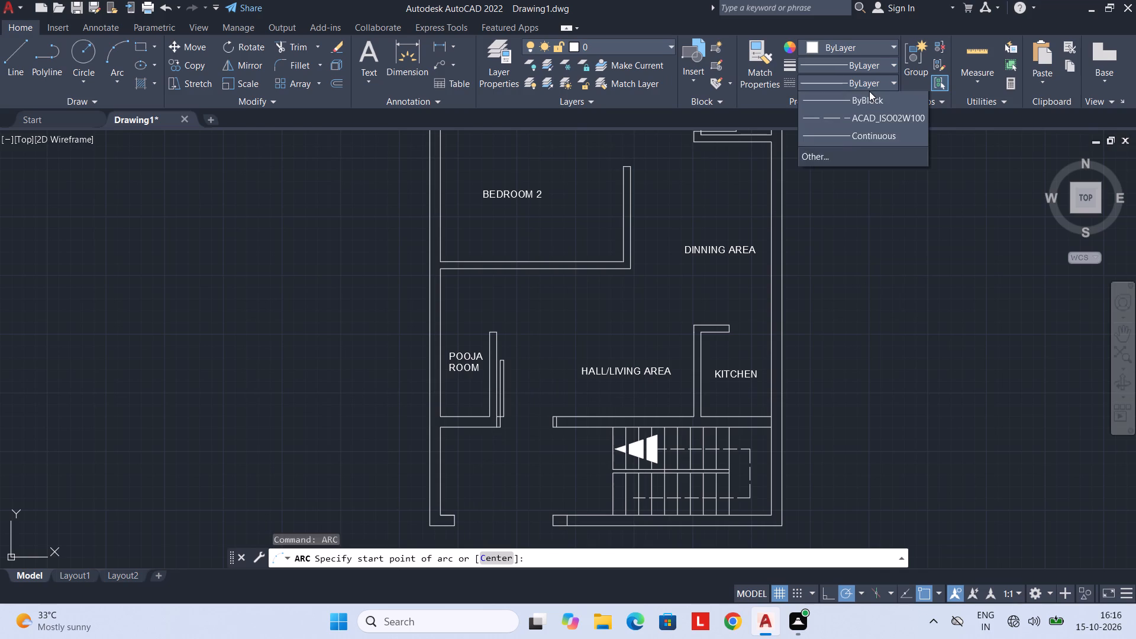
{"action": "left_click", "coordinate": [867, 127]}
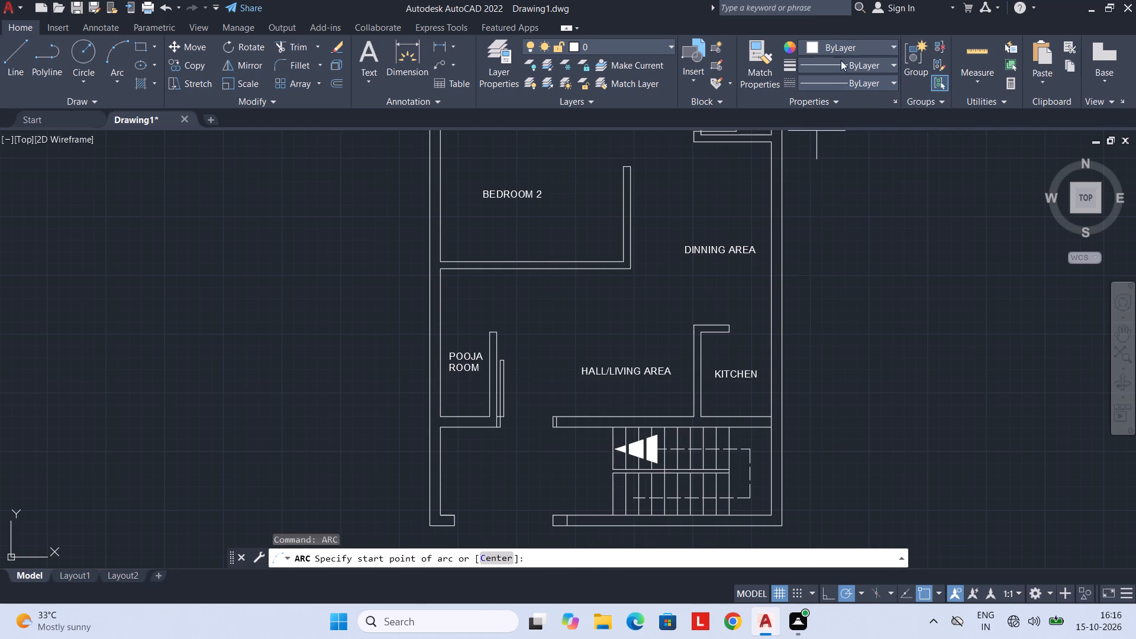
{"action": "left_click", "coordinate": [860, 86]}
{"action": "left_click", "coordinate": [847, 134]}
Draw the hall entrance door's dashed swing arc from the leaf's tip beside the pooja room to the opposite jamb.
{"action": "middle_click_drag", "start_coordinate": [667, 320], "coordinate": [722, 286]}
{"action": "scroll", "coordinate": [561, 330], "scroll_direction": "up", "scroll_amount": 4}
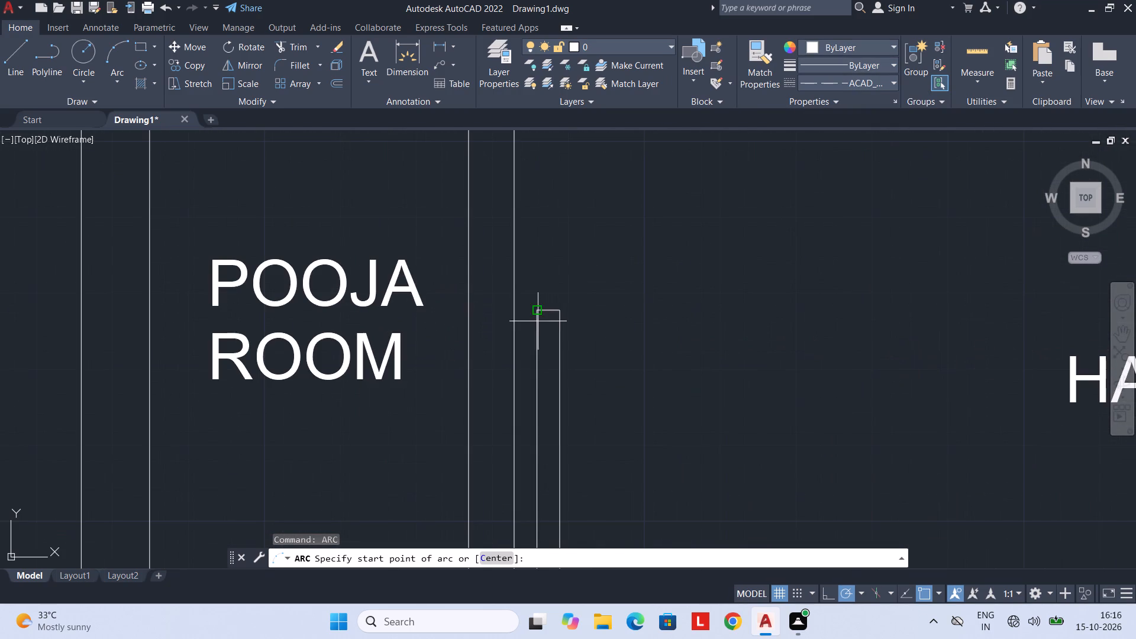
{"action": "left_click", "coordinate": [534, 312]}
{"action": "left_click", "coordinate": [560, 309]}
{"action": "middle_click_drag", "start_coordinate": [641, 338], "coordinate": [575, 205]}
{"action": "scroll", "coordinate": [630, 273], "scroll_direction": "down", "scroll_amount": 1}
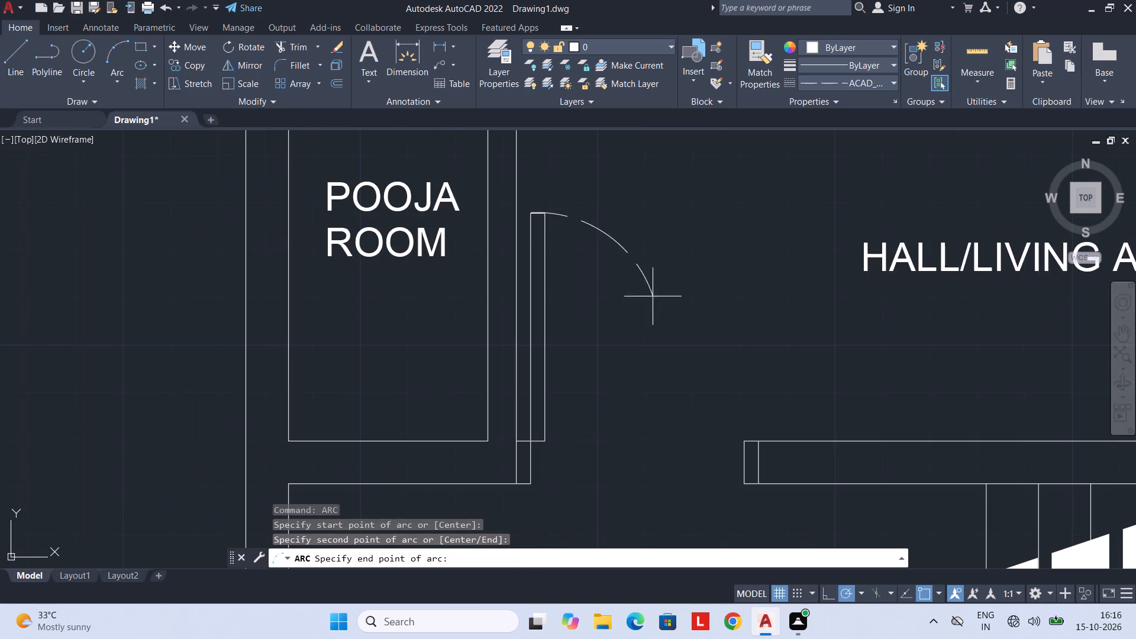
{"action": "left_click", "coordinate": [747, 440]}
Draw the BEDROOM 2 door's dashed swing arc from the leaf's free end to the top of the wall below the opening.
{"action": "scroll", "coordinate": [685, 298], "scroll_direction": "down", "scroll_amount": 5}
{"action": "middle_click_drag", "start_coordinate": [692, 257], "coordinate": [611, 372]}
{"action": "scroll", "coordinate": [653, 352], "scroll_direction": "up", "scroll_amount": 3}
{"action": "middle_click_drag", "start_coordinate": [617, 246], "coordinate": [603, 425]}
{"action": "key", "text": "space"}
{"action": "scroll", "coordinate": [506, 256], "scroll_direction": "up", "scroll_amount": 2}
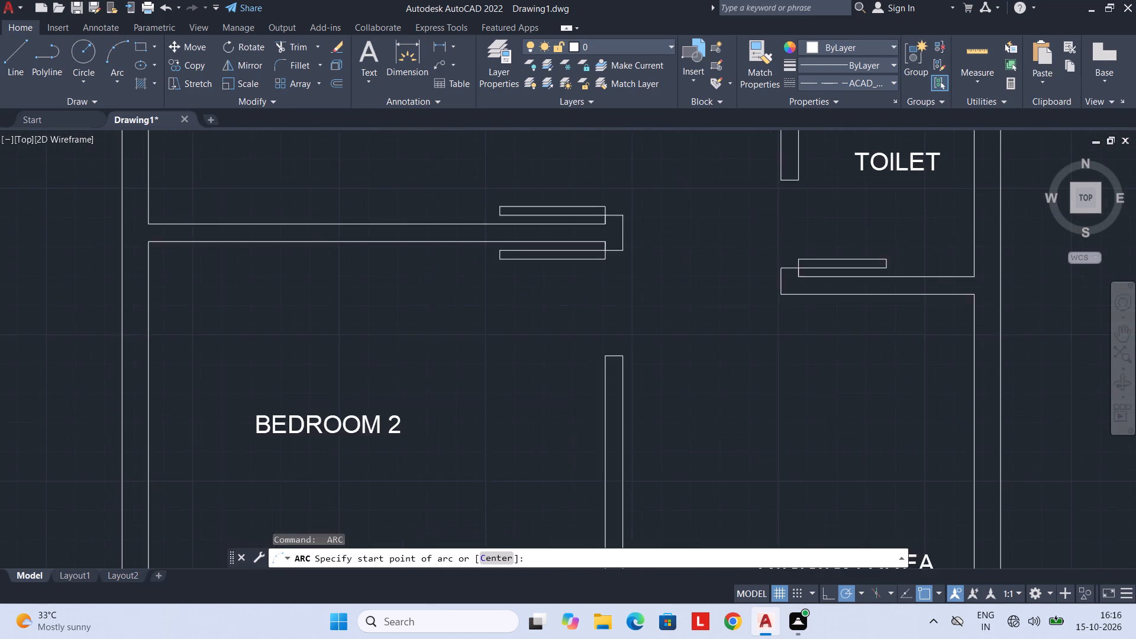
{"action": "left_click", "coordinate": [489, 246]}
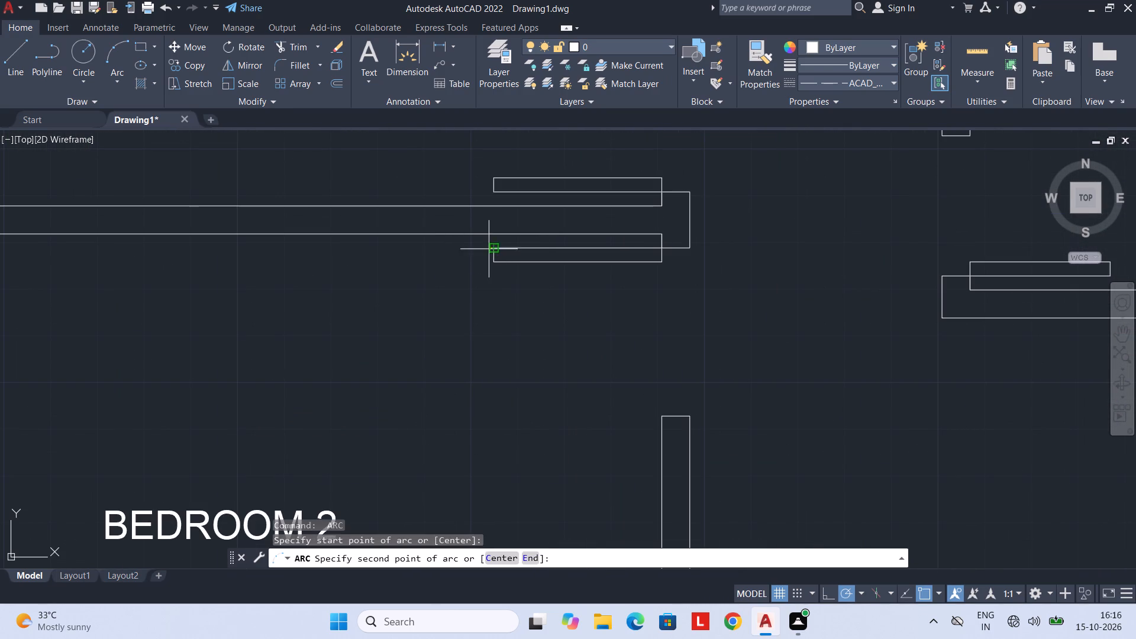
{"action": "left_click", "coordinate": [492, 266]}
{"action": "left_click", "coordinate": [660, 416]}
Draw the MASTER BEDROOM door's dashed swing arc from the leaf's free end to the end of the wall above the opening.
{"action": "scroll", "coordinate": [546, 310], "scroll_direction": "down", "scroll_amount": 2}
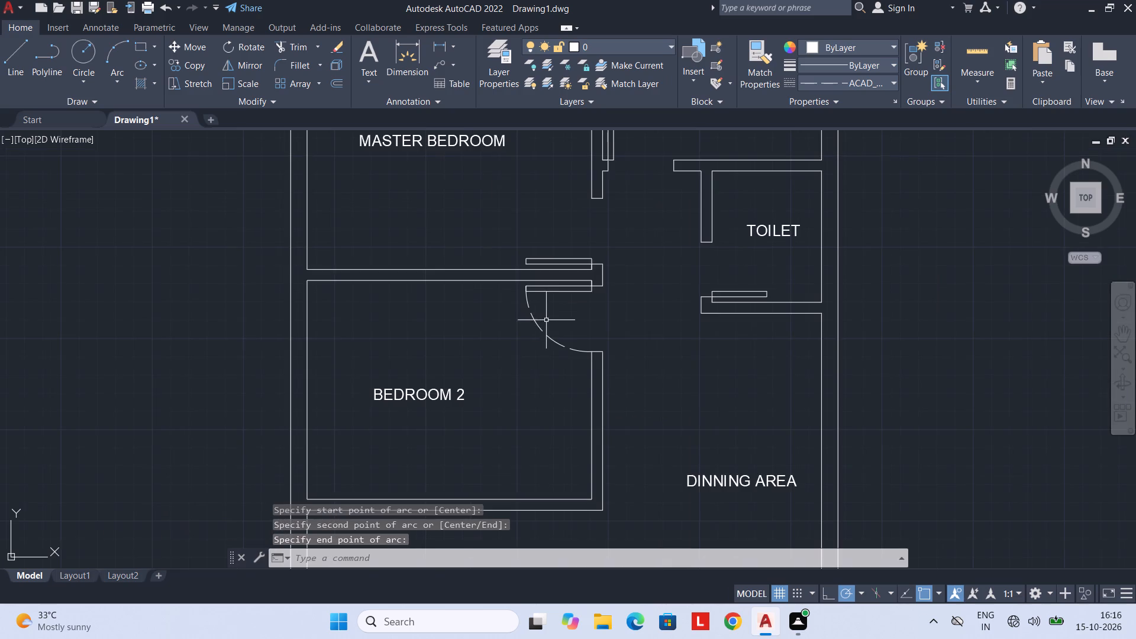
{"action": "middle_click_drag", "start_coordinate": [512, 272], "coordinate": [511, 350]}
{"action": "scroll", "coordinate": [514, 342], "scroll_direction": "up", "scroll_amount": 3}
{"action": "key", "text": "space"}
{"action": "left_click", "coordinate": [543, 341]}
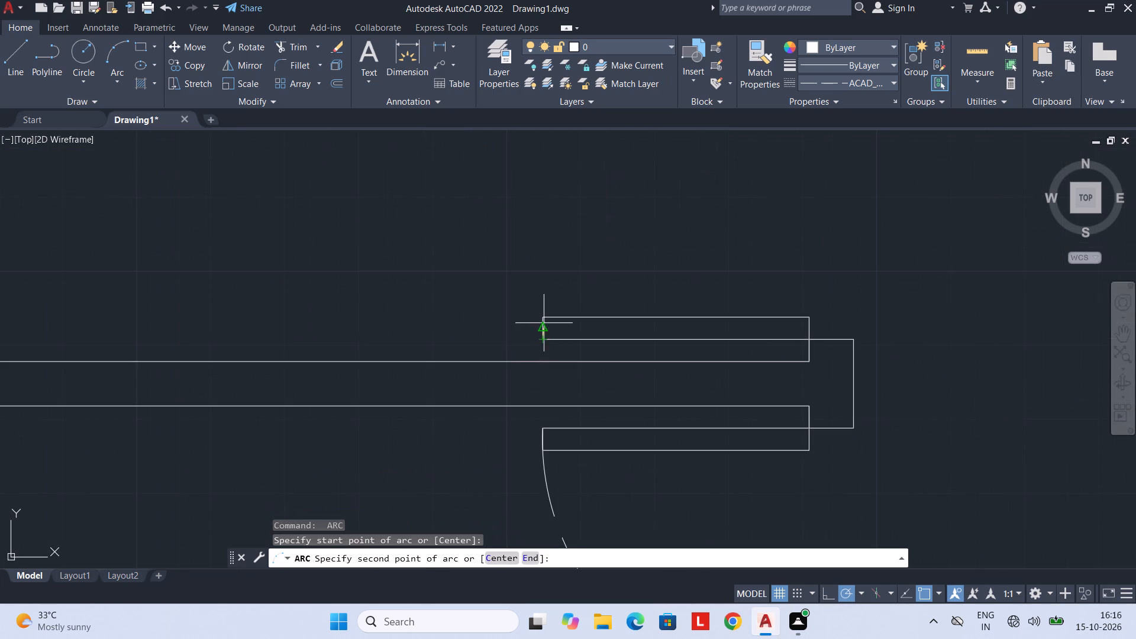
{"action": "left_click", "coordinate": [546, 315]}
{"action": "middle_click_drag", "start_coordinate": [593, 242], "coordinate": [443, 434]}
{"action": "scroll", "coordinate": [539, 354], "scroll_direction": "down", "scroll_amount": 2}
{"action": "left_click", "coordinate": [586, 318]}
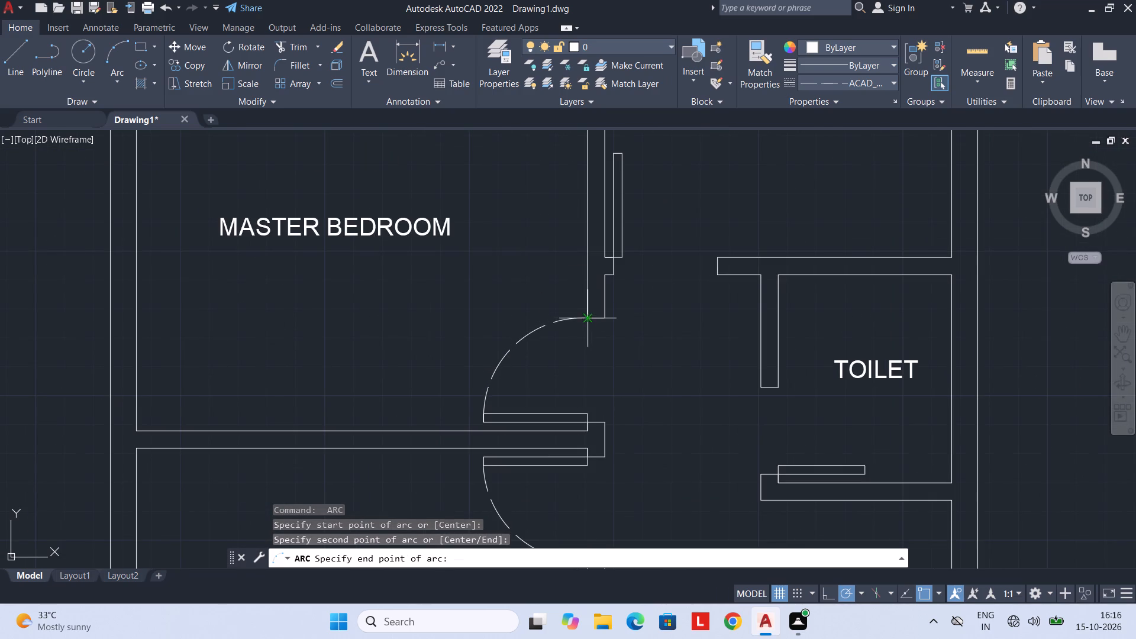
Draw the dashed door swing arc of the master bedroom's toilet, from the leaf's free end to the short wall stub above.
{"action": "scroll", "coordinate": [536, 373], "scroll_direction": "down", "scroll_amount": 2}
{"action": "middle_click_drag", "start_coordinate": [554, 370], "coordinate": [533, 418]}
{"action": "scroll", "coordinate": [398, 283], "scroll_direction": "up", "scroll_amount": 1}
{"action": "key", "text": "space"}
{"action": "scroll", "coordinate": [408, 295], "scroll_direction": "up", "scroll_amount": 3}
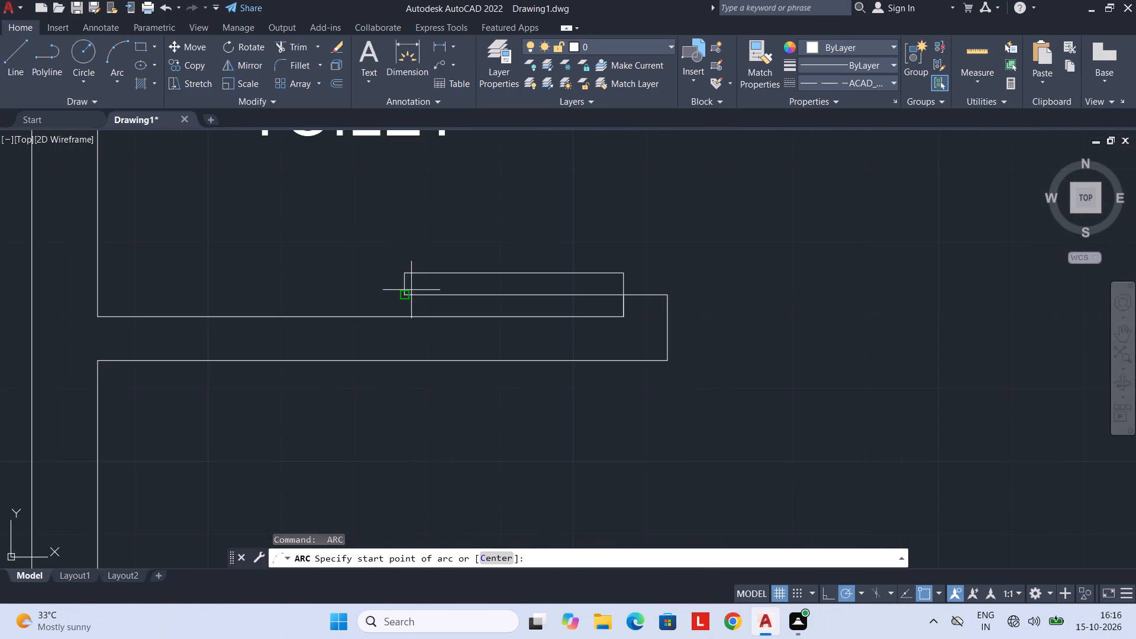
{"action": "left_click", "coordinate": [404, 293]}
{"action": "left_click", "coordinate": [402, 272]}
{"action": "middle_click_drag", "start_coordinate": [554, 220], "coordinate": [448, 405]}
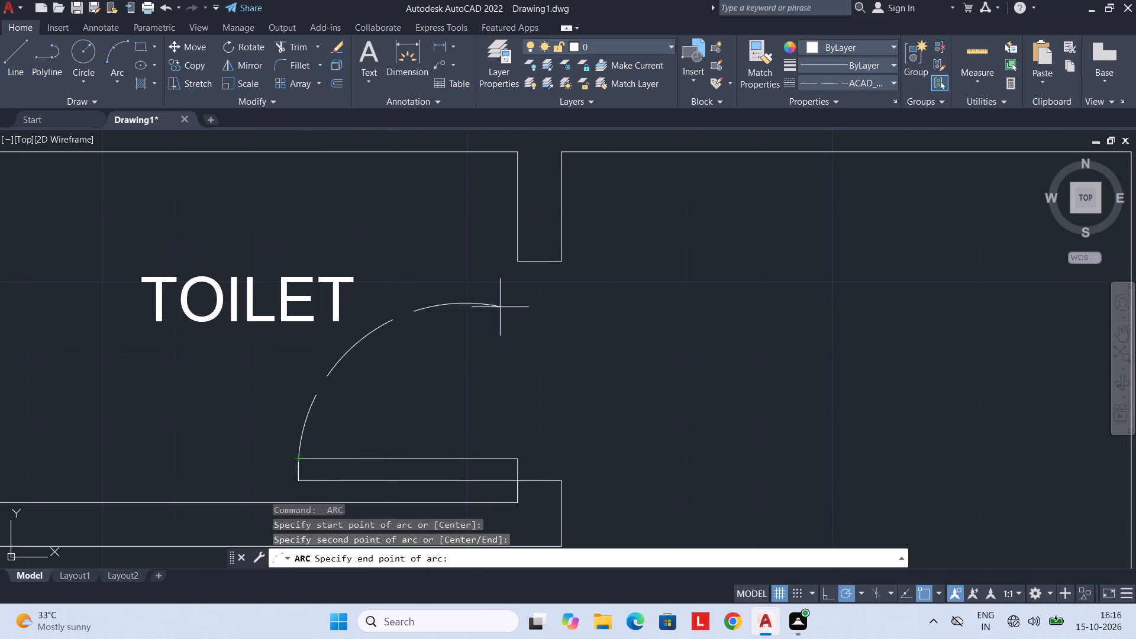
{"action": "left_click", "coordinate": [515, 263]}
Draw the CHILDREN BEDROOM door's dashed swing arc from the leaf's top end to the wall end across the opening.
{"action": "scroll", "coordinate": [527, 312], "scroll_direction": "down", "scroll_amount": 3}
{"action": "middle_click_drag", "start_coordinate": [596, 351], "coordinate": [479, 347]}
{"action": "scroll", "coordinate": [548, 398], "scroll_direction": "up", "scroll_amount": 2}
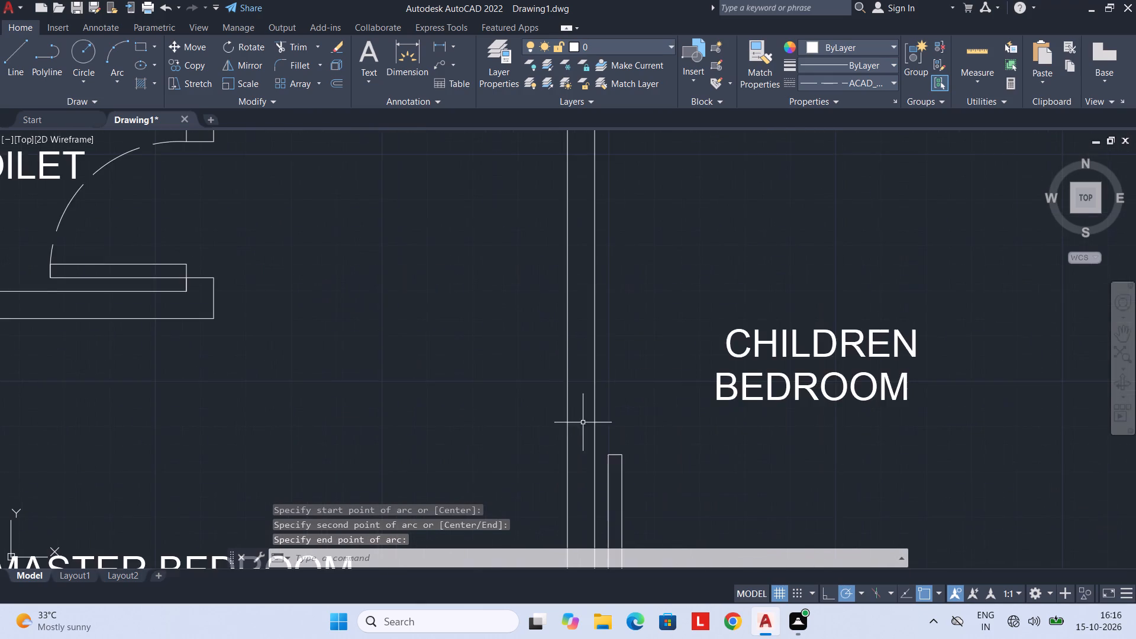
{"action": "middle_click_drag", "start_coordinate": [592, 430], "coordinate": [548, 351]}
{"action": "key", "text": "space"}
{"action": "left_click", "coordinate": [565, 375]}
{"action": "left_click", "coordinate": [582, 378]}
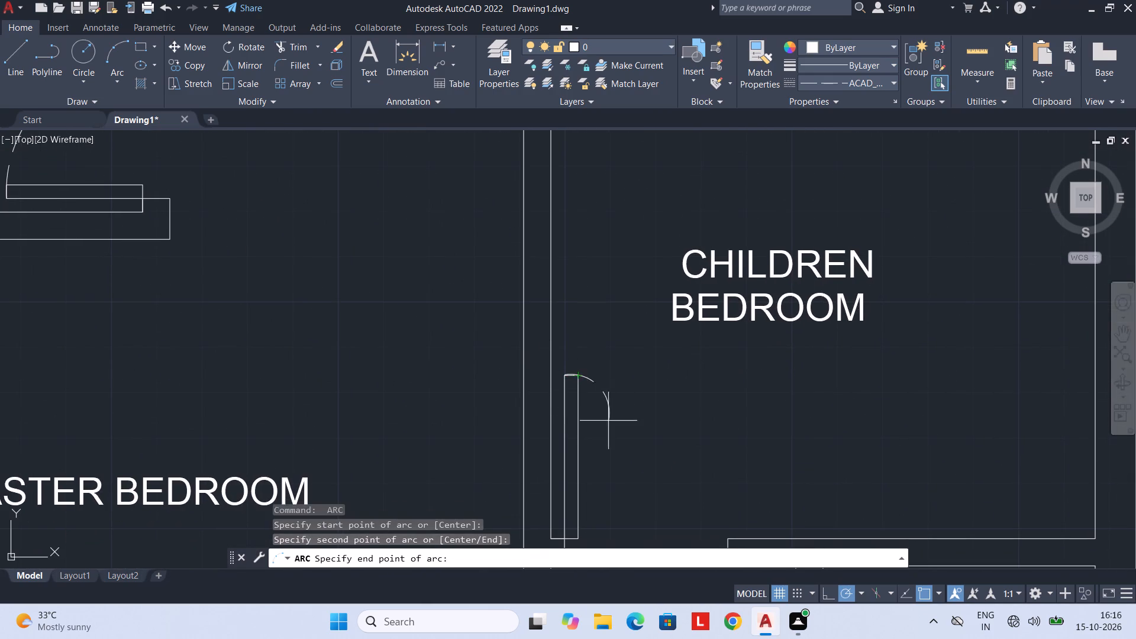
{"action": "middle_click_drag", "start_coordinate": [608, 420], "coordinate": [580, 326]}
{"action": "left_click", "coordinate": [700, 444]}
Draw the dashed door swing arc of the toilet below the children bedroom, from the leaf's free end to the wall above.
{"action": "scroll", "coordinate": [608, 414], "scroll_direction": "down", "scroll_amount": 4}
{"action": "middle_click_drag", "start_coordinate": [602, 413], "coordinate": [572, 325]}
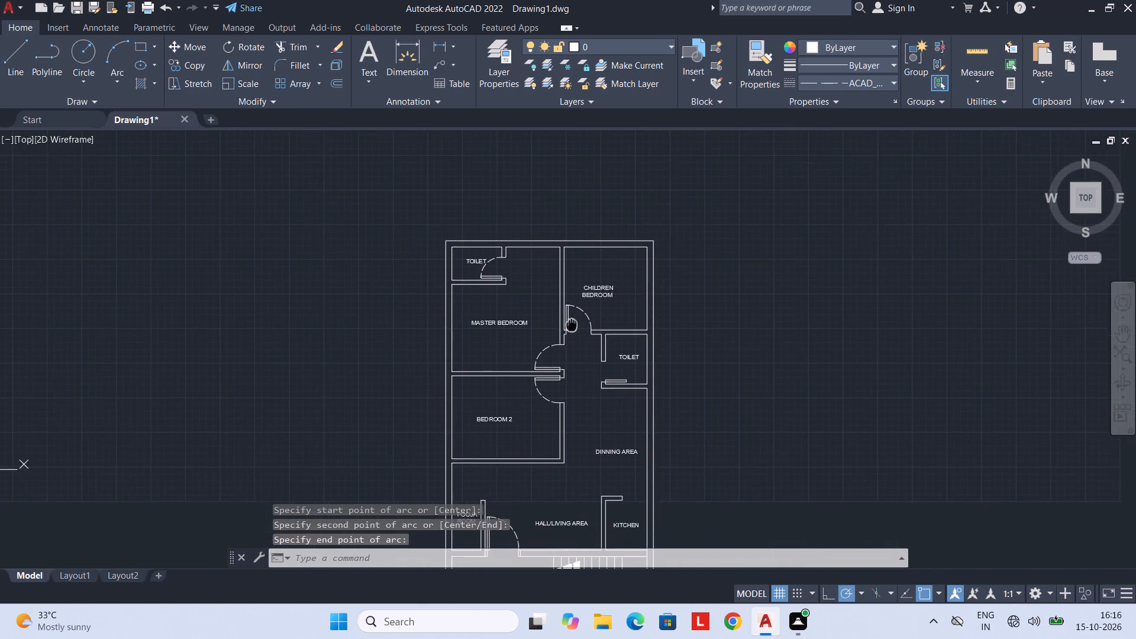
{"action": "scroll", "coordinate": [646, 411], "scroll_direction": "up", "scroll_amount": 2}
{"action": "key", "text": "space"}
{"action": "left_click", "coordinate": [595, 344]}
{"action": "left_click", "coordinate": [595, 334]}
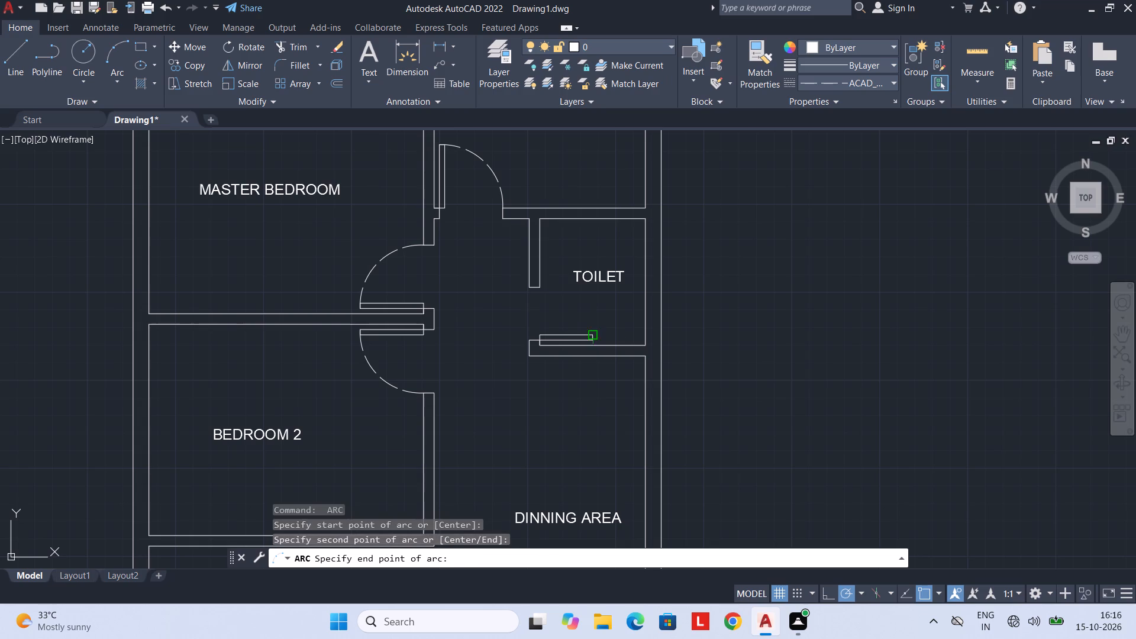
{"action": "left_click", "coordinate": [538, 292]}
Review the whole floor plan with its door swings, especially the entrance and staircase area.
{"action": "scroll", "coordinate": [545, 331], "scroll_direction": "down", "scroll_amount": 2}
{"action": "middle_click_drag", "start_coordinate": [541, 374], "coordinate": [529, 324]}
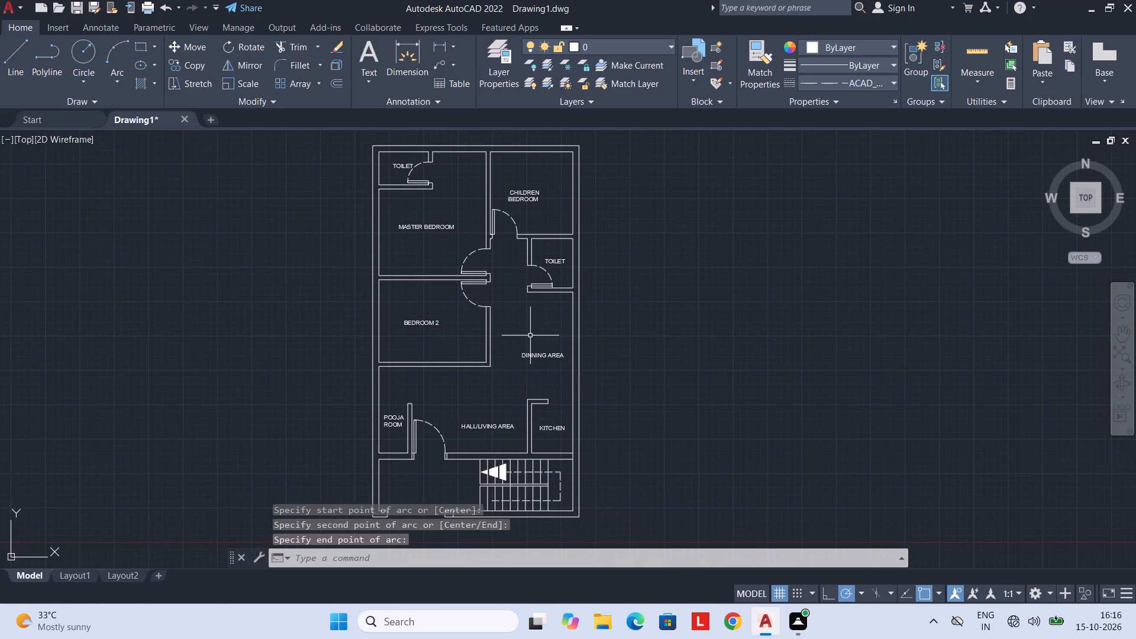
{"action": "scroll", "coordinate": [531, 346], "scroll_direction": "down", "scroll_amount": 1}
{"action": "middle_click", "coordinate": [531, 348]}
{"action": "scroll", "coordinate": [524, 350], "scroll_direction": "up", "scroll_amount": 1}
{"action": "middle_click_drag", "start_coordinate": [528, 350], "coordinate": [580, 340]}
{"action": "middle_click_drag", "start_coordinate": [575, 354], "coordinate": [585, 328]}
{"action": "middle_click_drag", "start_coordinate": [477, 440], "coordinate": [502, 423]}
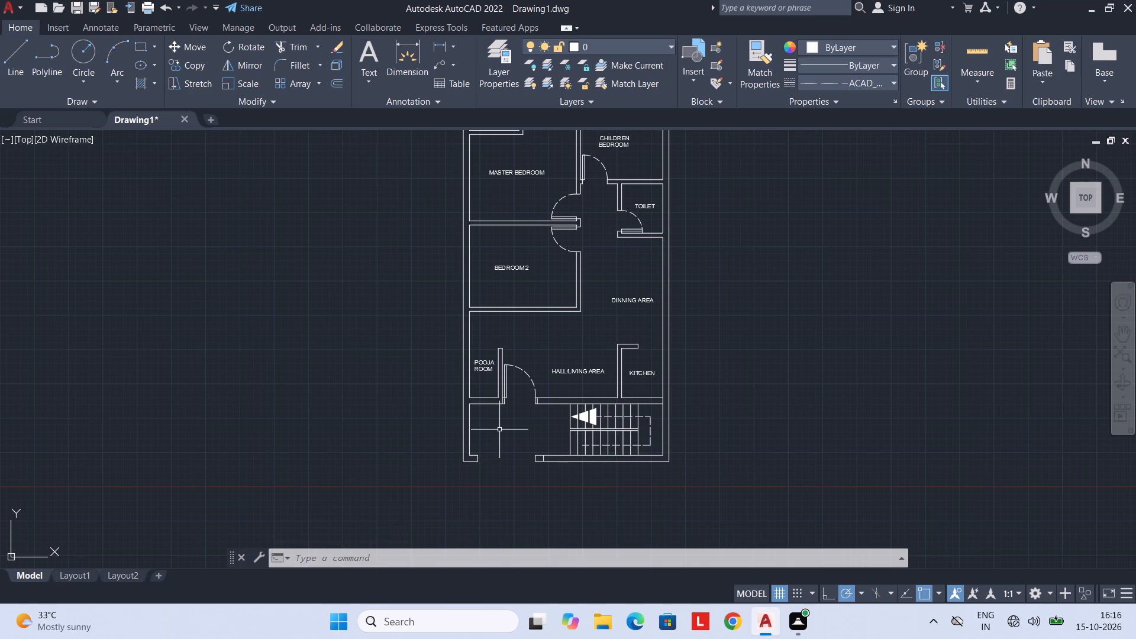
{"action": "middle_click_drag", "start_coordinate": [499, 430], "coordinate": [482, 441]}
{"action": "middle_click_drag", "start_coordinate": [483, 438], "coordinate": [488, 418]}
{"action": "middle_click_drag", "start_coordinate": [490, 410], "coordinate": [481, 419]}
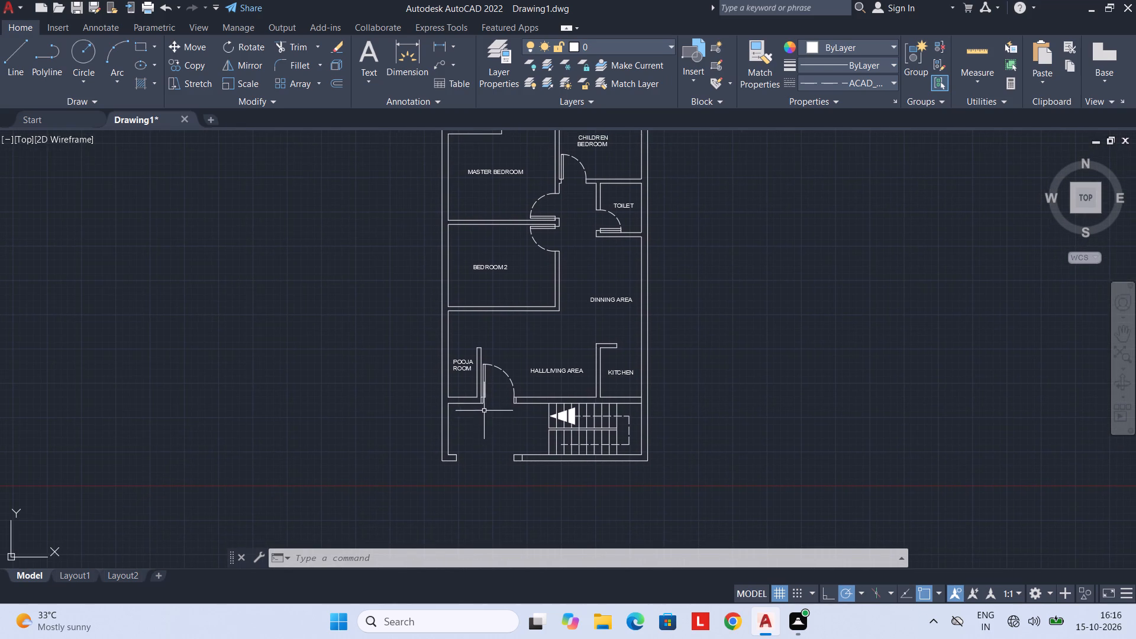
{"action": "scroll", "coordinate": [463, 270], "scroll_direction": "up", "scroll_amount": 2}
{"action": "scroll", "coordinate": [488, 279], "scroll_direction": "down", "scroll_amount": 2}
{"action": "middle_click_drag", "start_coordinate": [491, 283], "coordinate": [474, 300]}
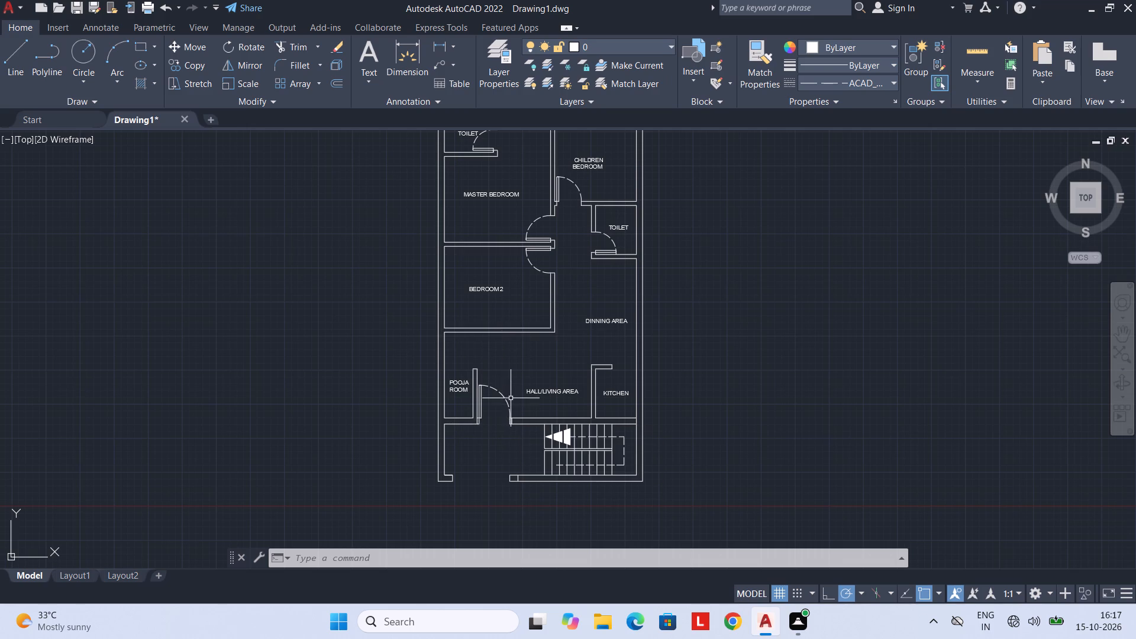
{"action": "middle_click_drag", "start_coordinate": [482, 468], "coordinate": [434, 480]}
{"action": "scroll", "coordinate": [433, 477], "scroll_direction": "up", "scroll_amount": 1}
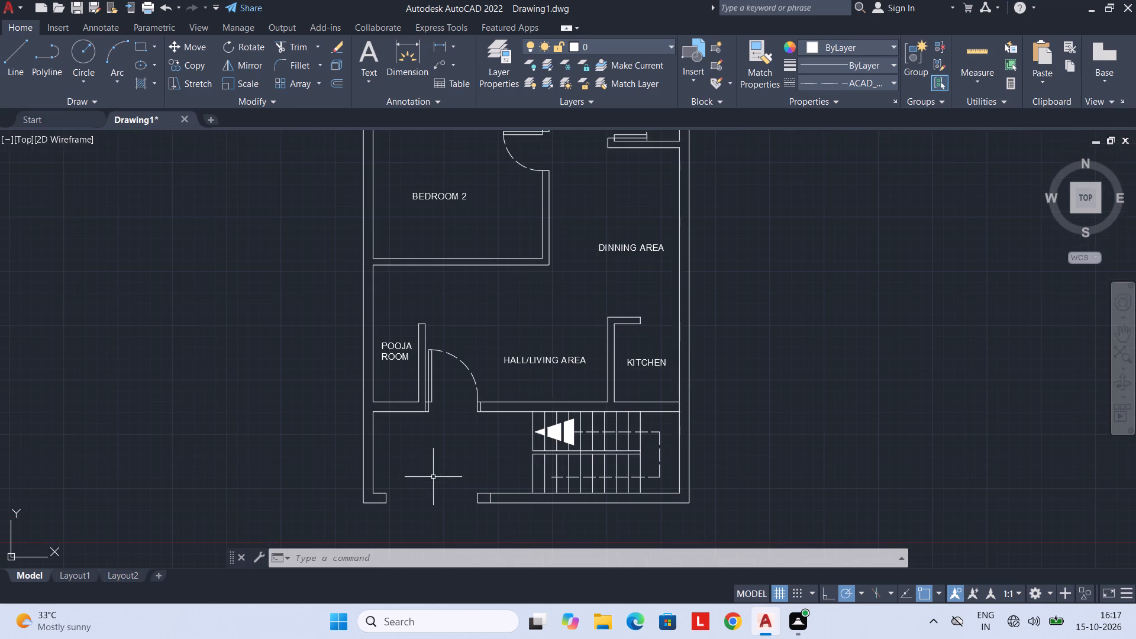
{"action": "scroll", "coordinate": [435, 446], "scroll_direction": "down", "scroll_amount": 1}
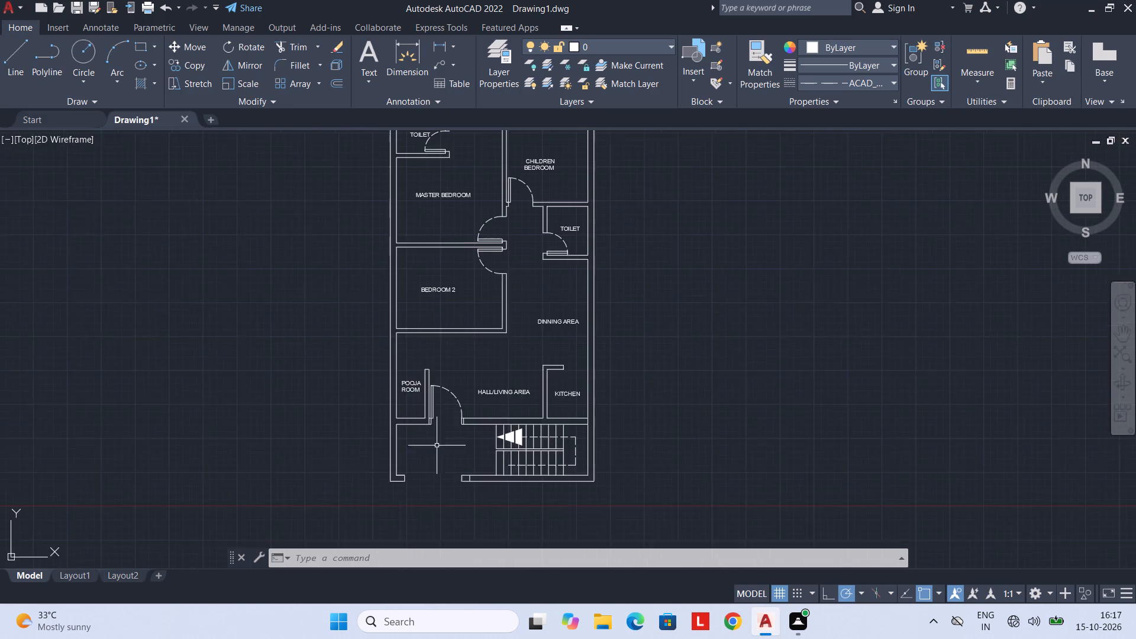
Copy the entire floor plan twice horizontally to its right, using its bottom-right outer corner as base point, the farther copy about 71' away.
{"action": "middle_click_drag", "start_coordinate": [437, 446], "coordinate": [394, 473]}
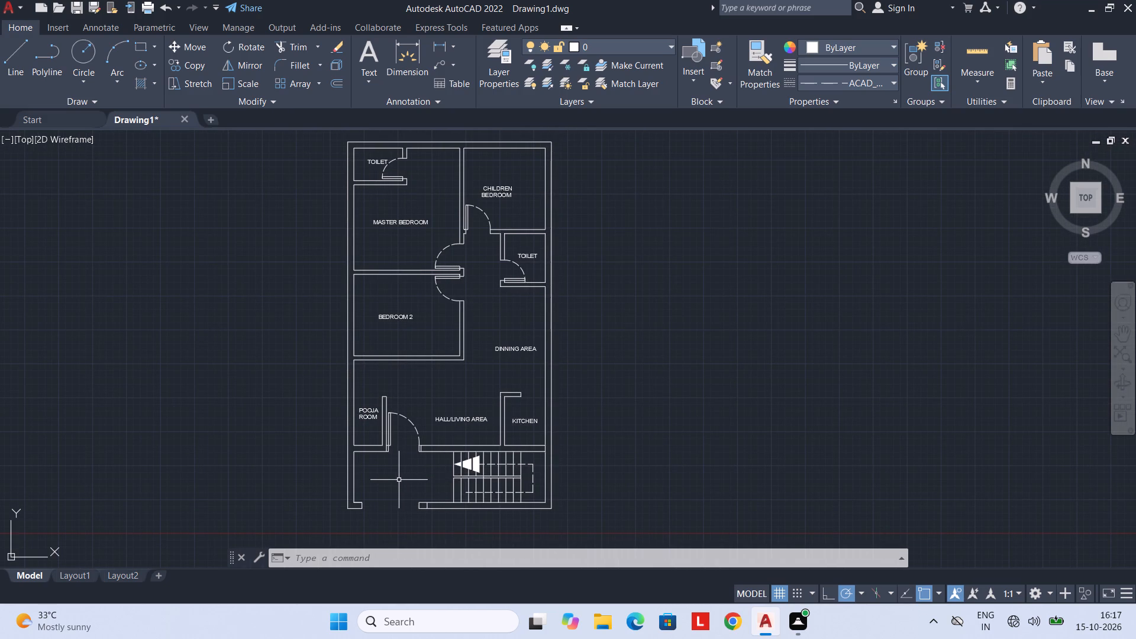
{"action": "scroll", "coordinate": [398, 473], "scroll_direction": "down", "scroll_amount": 1}
{"action": "middle_click_drag", "start_coordinate": [396, 473], "coordinate": [390, 434]}
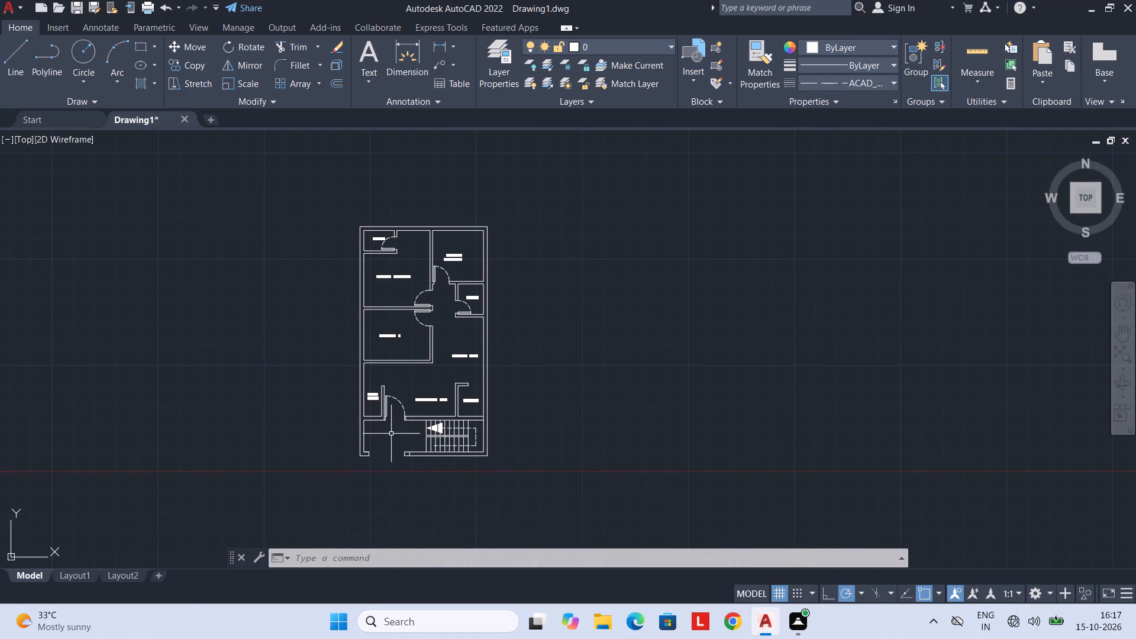
{"action": "left_click_drag", "start_coordinate": [308, 149], "coordinate": [606, 215]}
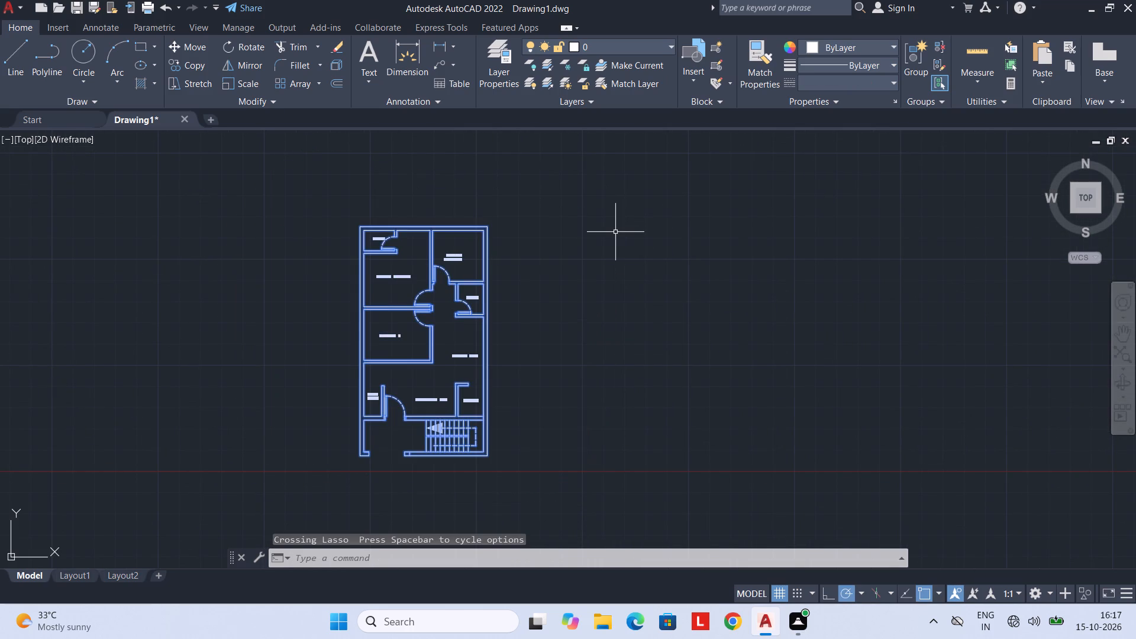
{"action": "type", "text": "CO"}
{"action": "key", "text": "space"}
{"action": "scroll", "coordinate": [486, 457], "scroll_direction": "up", "scroll_amount": 1}
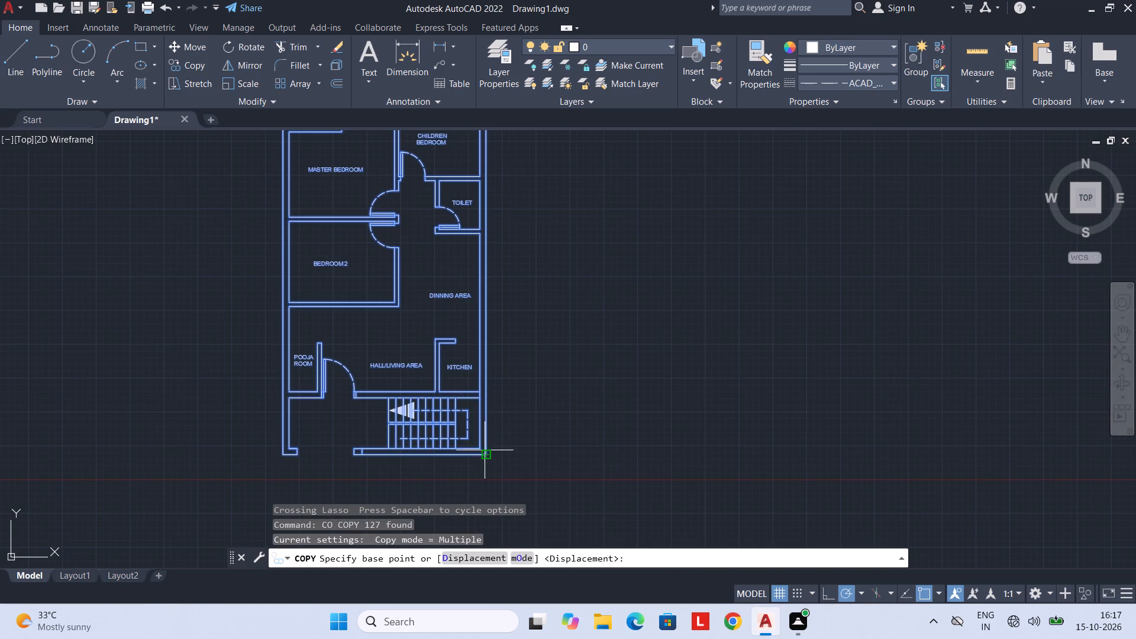
{"action": "left_click", "coordinate": [488, 458]}
{"action": "scroll", "coordinate": [690, 456], "scroll_direction": "down", "scroll_amount": 1}
{"action": "middle_click_drag", "start_coordinate": [690, 456], "coordinate": [662, 459]}
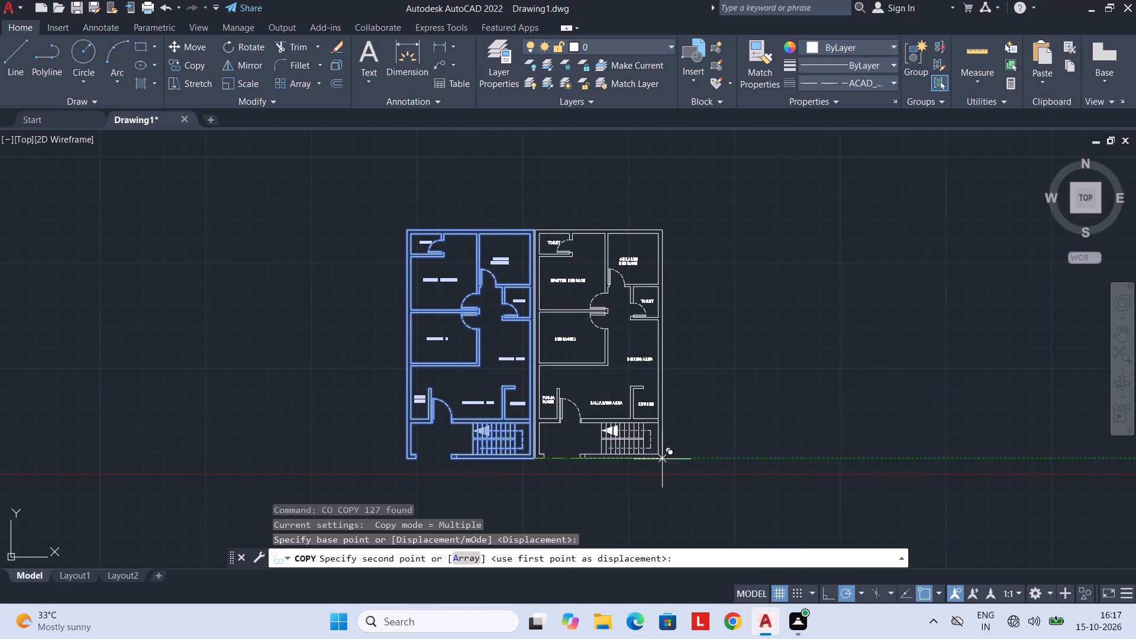
{"action": "left_click", "coordinate": [710, 457]}
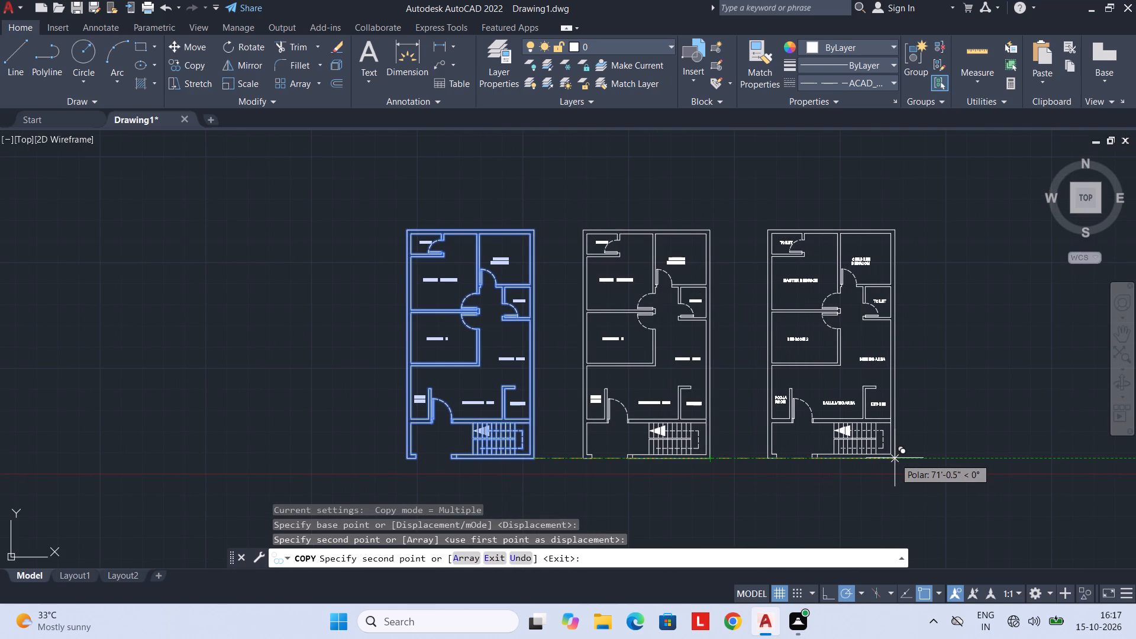
{"action": "left_click", "coordinate": [895, 458]}
{"action": "key", "text": "Escape"}
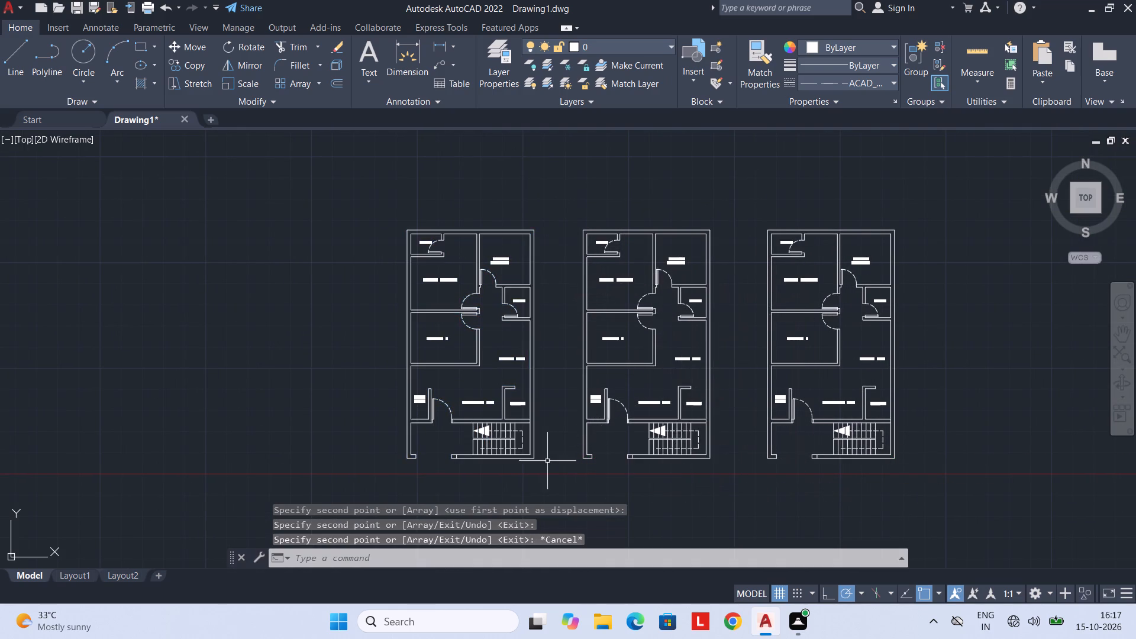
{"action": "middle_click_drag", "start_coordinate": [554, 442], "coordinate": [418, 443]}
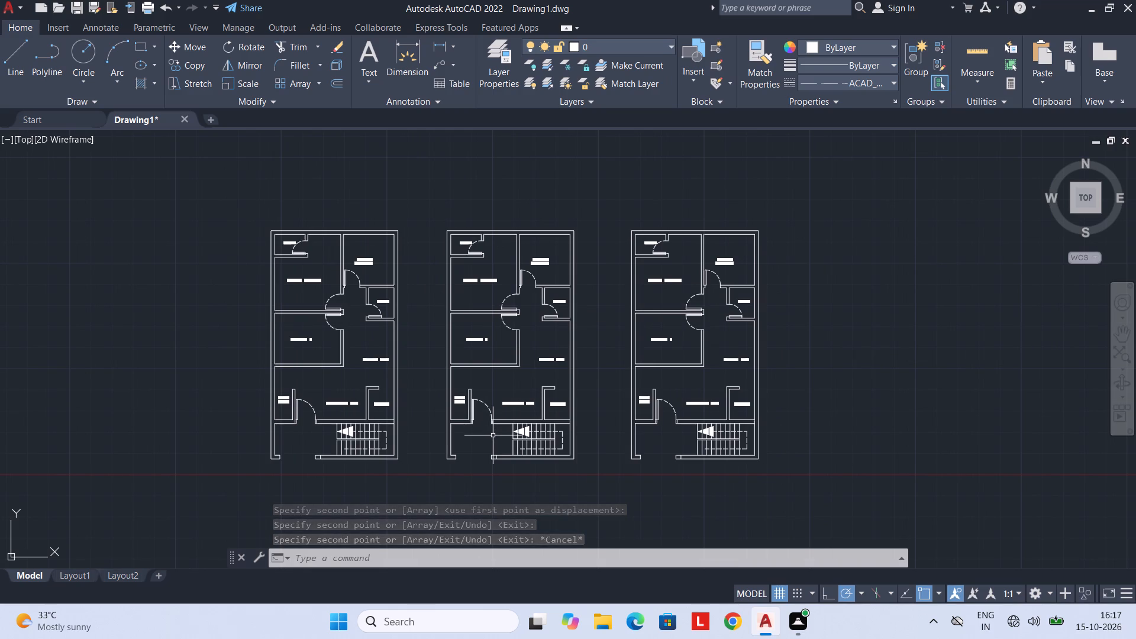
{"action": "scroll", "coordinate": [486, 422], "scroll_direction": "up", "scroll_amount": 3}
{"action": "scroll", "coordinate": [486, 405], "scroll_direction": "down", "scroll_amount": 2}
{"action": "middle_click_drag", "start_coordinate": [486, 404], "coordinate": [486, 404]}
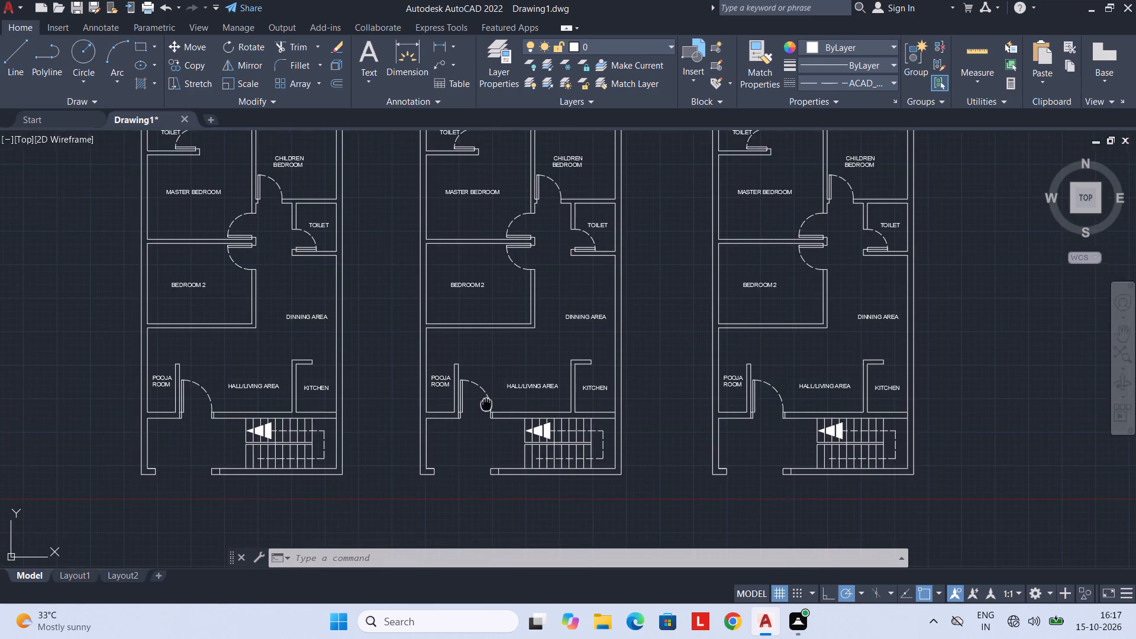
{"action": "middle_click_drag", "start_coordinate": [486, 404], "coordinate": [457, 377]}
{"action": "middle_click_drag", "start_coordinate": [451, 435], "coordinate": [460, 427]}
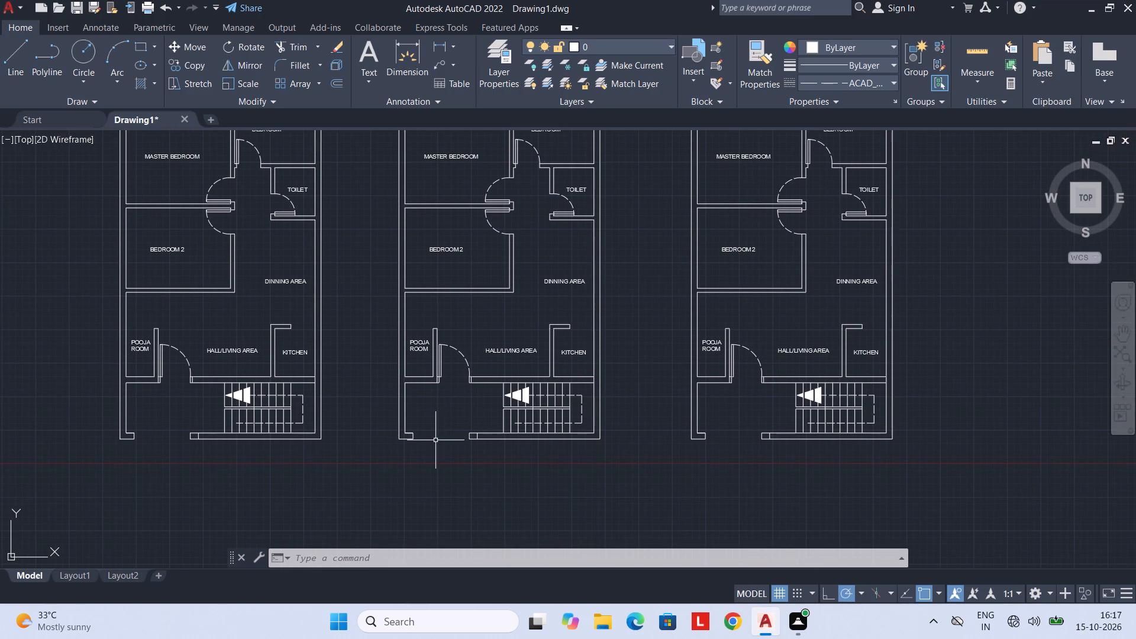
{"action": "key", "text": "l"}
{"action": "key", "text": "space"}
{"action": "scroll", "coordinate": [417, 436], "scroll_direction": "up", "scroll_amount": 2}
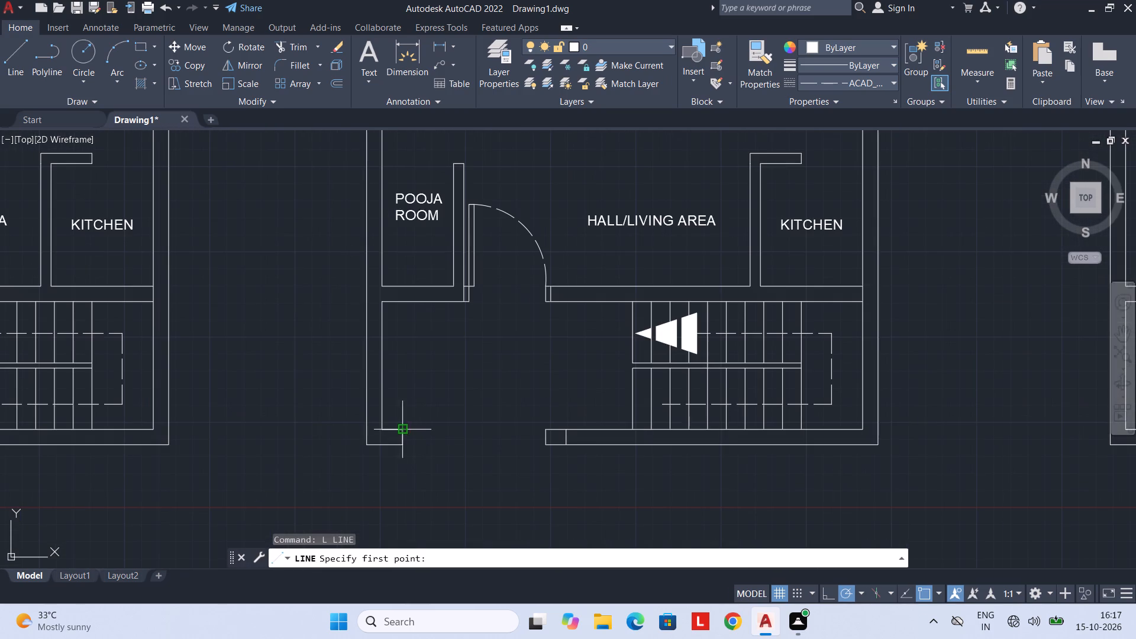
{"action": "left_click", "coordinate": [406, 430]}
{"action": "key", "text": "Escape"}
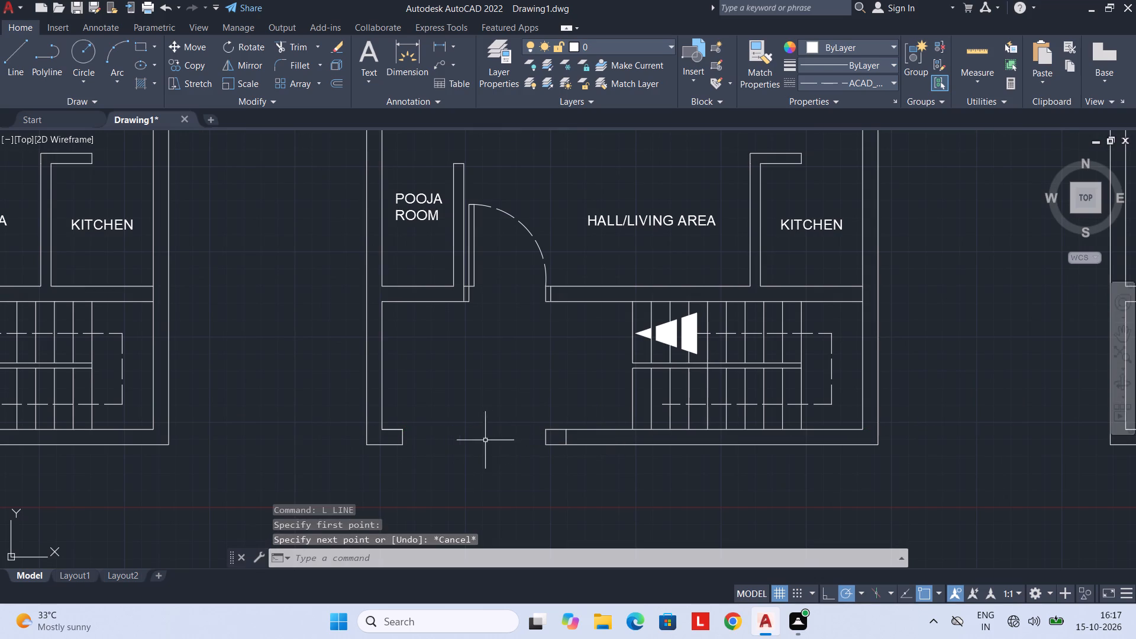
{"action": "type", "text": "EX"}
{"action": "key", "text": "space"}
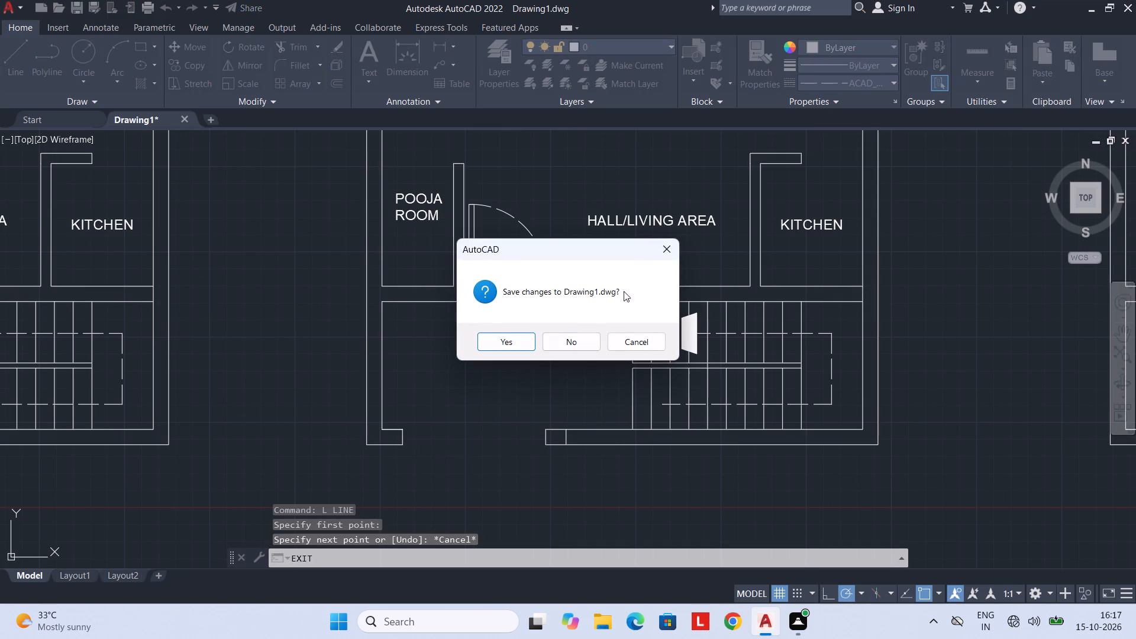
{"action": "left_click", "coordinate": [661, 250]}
Extend both lines of the middle plan's bottom outer wall across the entrance opening.
{"action": "type", "text": "EX"}
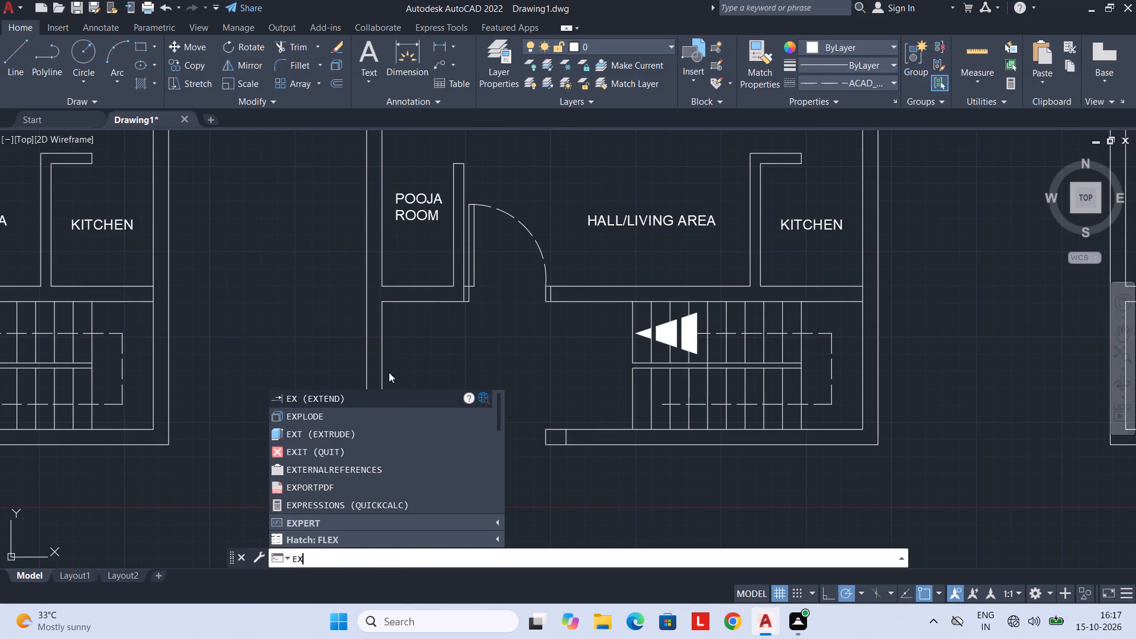
{"action": "key", "text": "space"}
{"action": "left_click", "coordinate": [397, 431]}
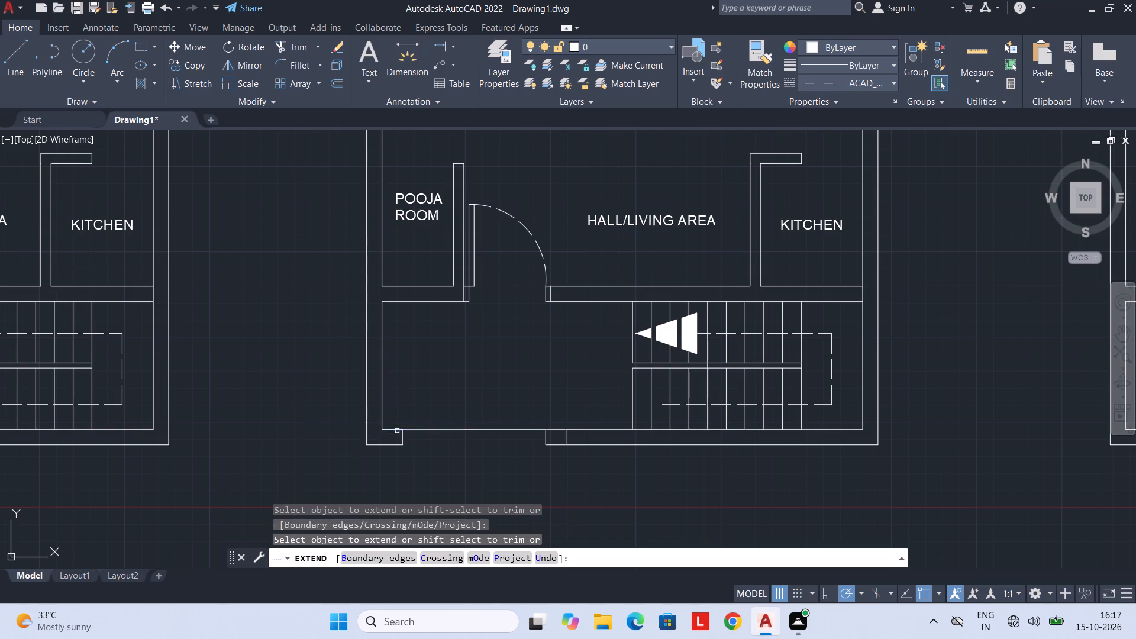
{"action": "left_click", "coordinate": [395, 444]}
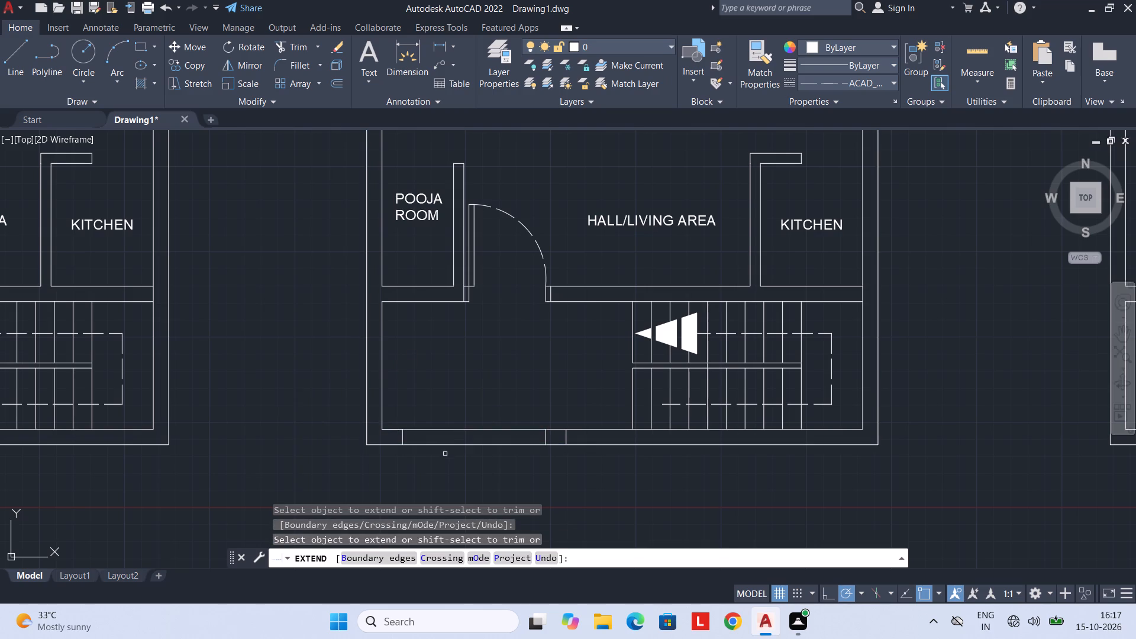
{"action": "key", "text": "Escape"}
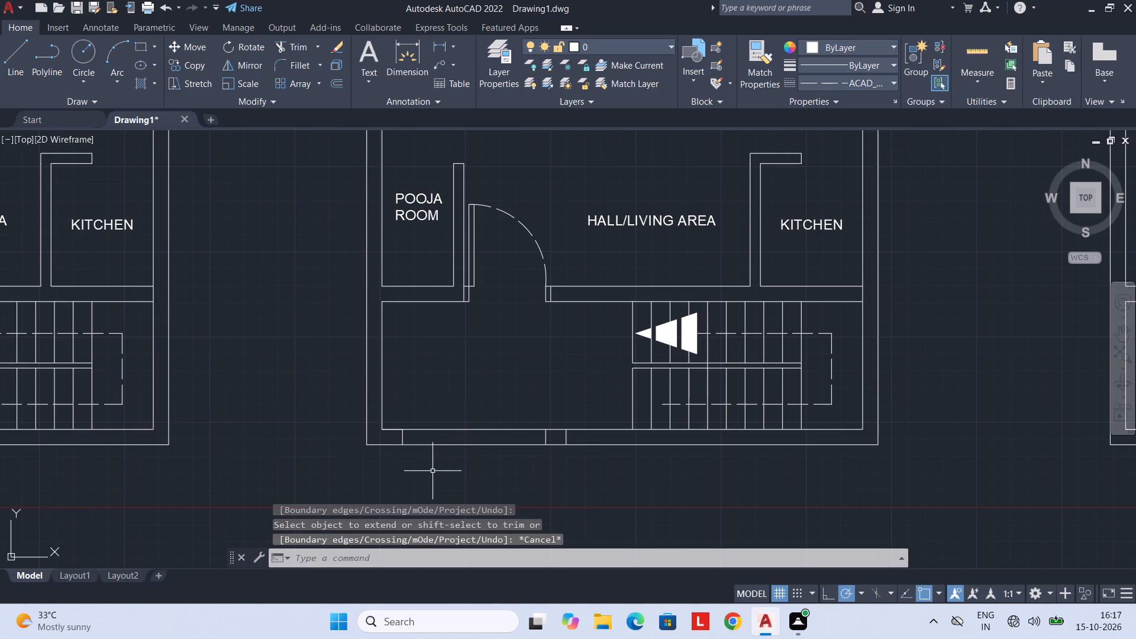
Trim away the three short end lines left across the middle plan's bottom outer wall at the former entrance opening.
{"action": "type", "text": "TR"}
{"action": "key", "text": "space"}
{"action": "left_click", "coordinate": [404, 441]}
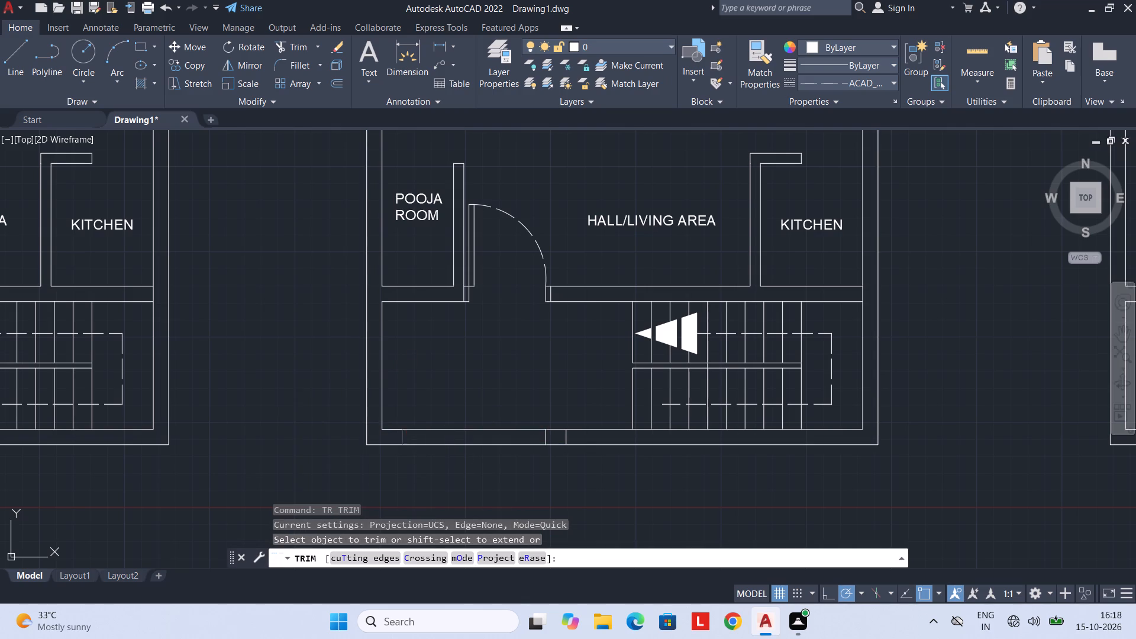
{"action": "left_click", "coordinate": [547, 440]}
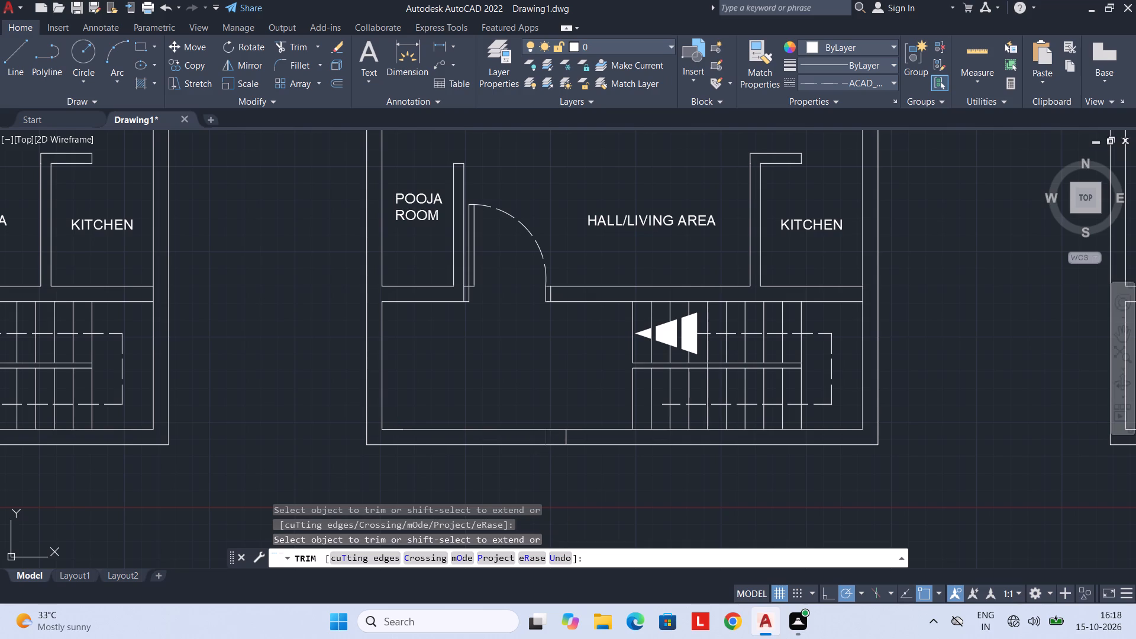
{"action": "left_click", "coordinate": [567, 437]}
{"action": "scroll", "coordinate": [532, 464], "scroll_direction": "down", "scroll_amount": 2}
{"action": "middle_click_drag", "start_coordinate": [532, 464], "coordinate": [450, 457]}
{"action": "middle_click_drag", "start_coordinate": [644, 440], "coordinate": [518, 466]}
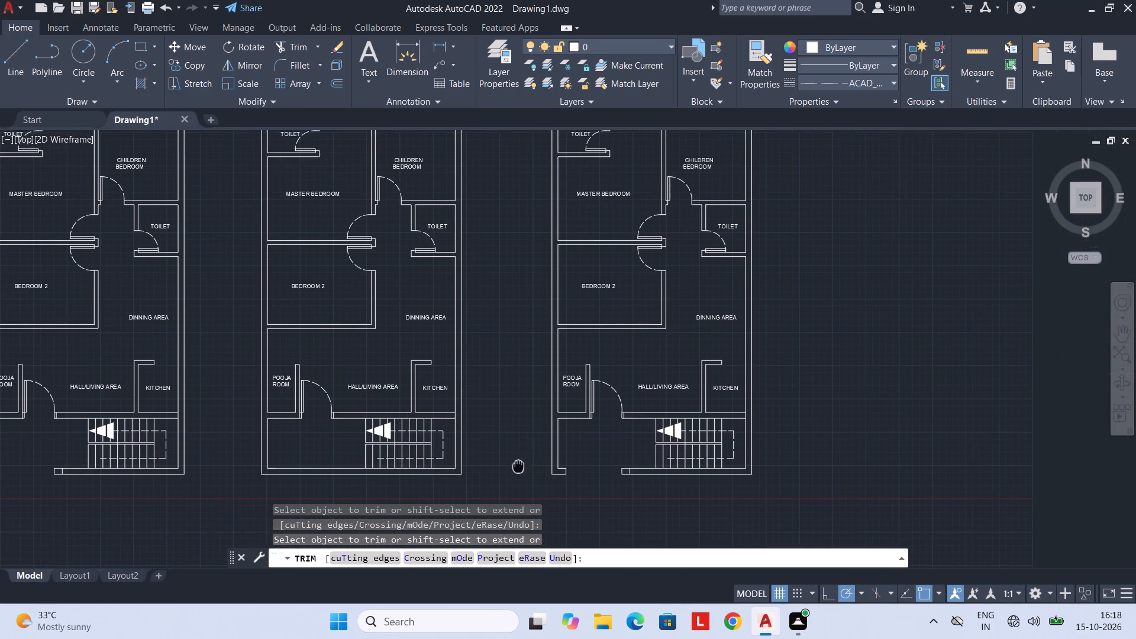
{"action": "middle_click_drag", "start_coordinate": [534, 364], "coordinate": [500, 372]}
{"action": "middle_click_drag", "start_coordinate": [463, 371], "coordinate": [418, 371]}
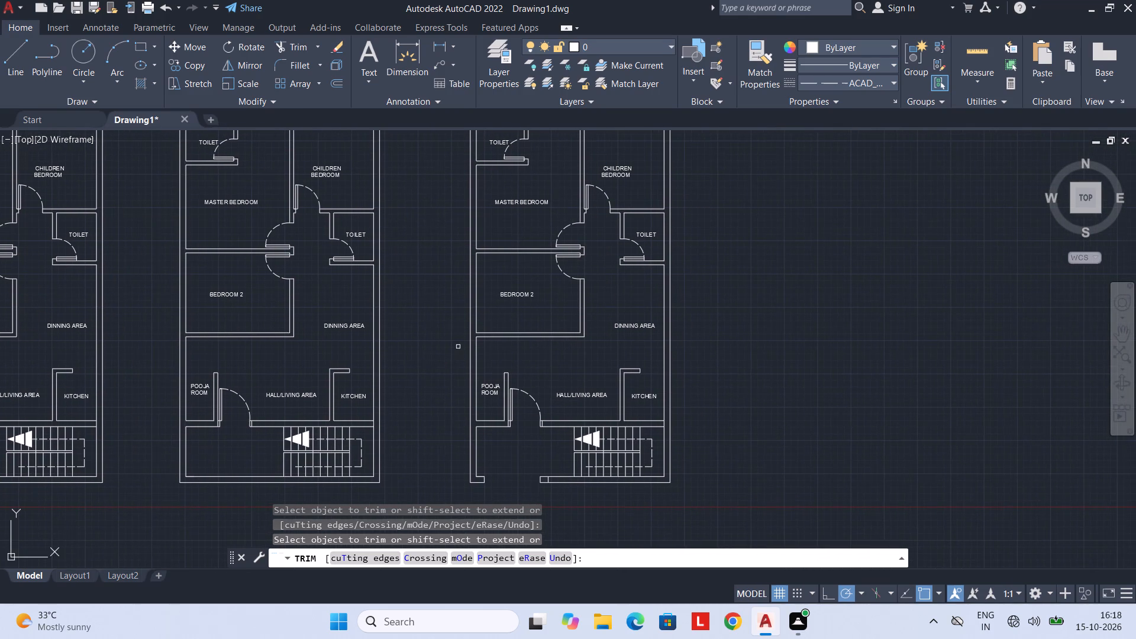
{"action": "middle_click_drag", "start_coordinate": [458, 347], "coordinate": [402, 356]}
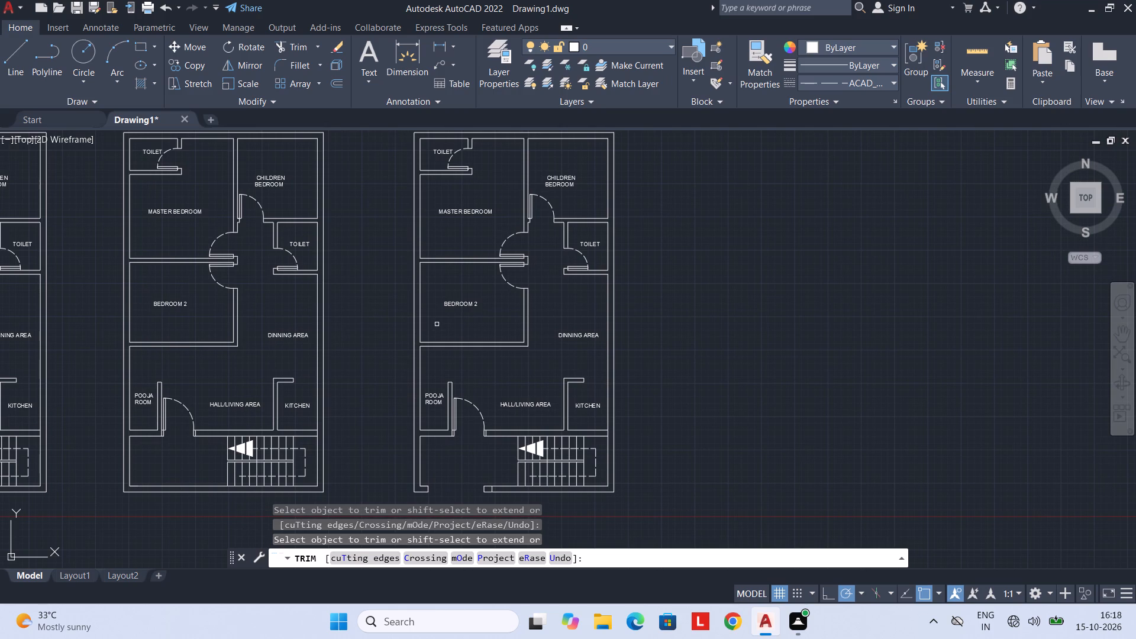
{"action": "key", "text": "Escape"}
Erase the farthest copy's upper TOILET label and door leaf, the CHILDREN BEDROOM door, and the short wall pieces beside the lower toilet.
{"action": "middle_click_drag", "start_coordinate": [427, 185], "coordinate": [419, 285]}
{"action": "scroll", "coordinate": [411, 246], "scroll_direction": "up", "scroll_amount": 2}
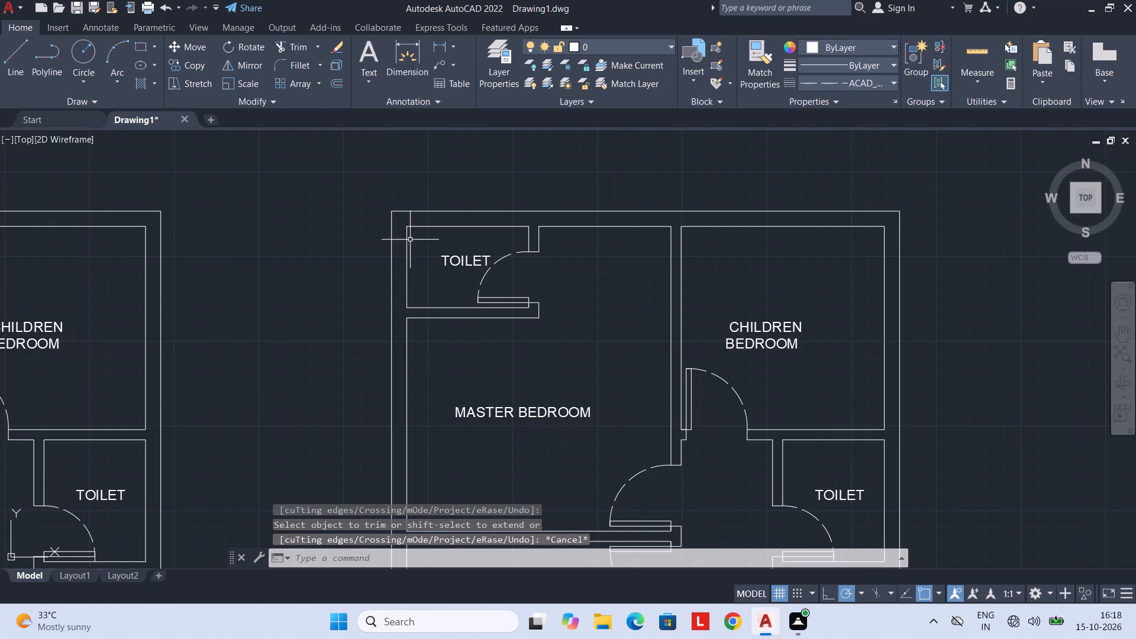
{"action": "left_click_drag", "start_coordinate": [404, 221], "coordinate": [583, 467]}
{"action": "scroll", "coordinate": [554, 403], "scroll_direction": "down", "scroll_amount": 2}
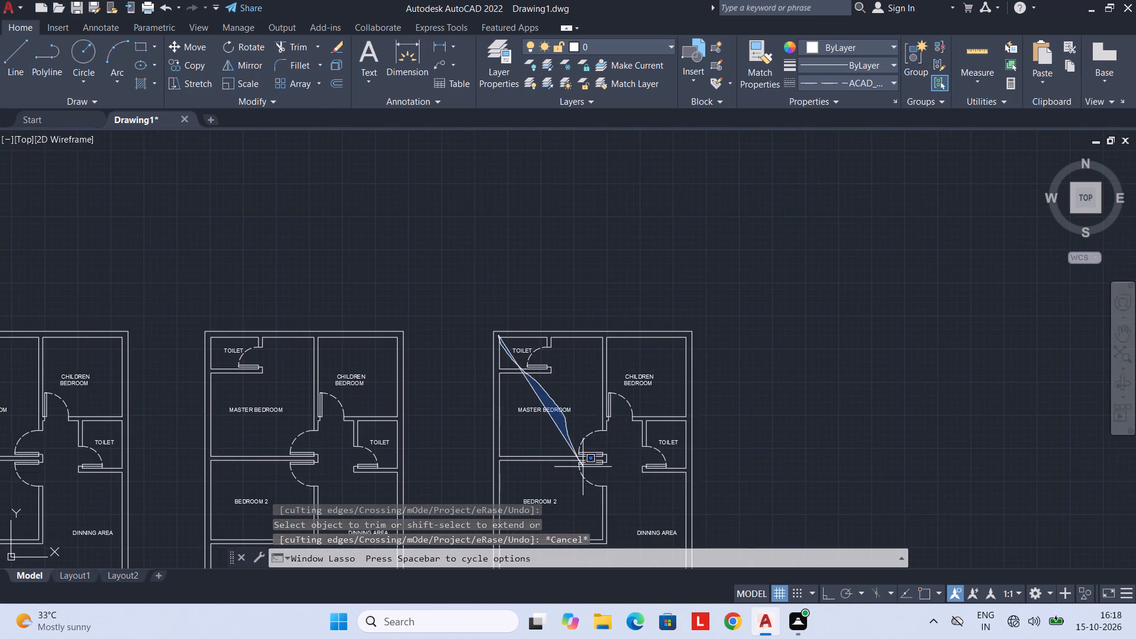
{"action": "left_click_drag", "start_coordinate": [583, 467], "coordinate": [586, 508]}
{"action": "scroll", "coordinate": [583, 467], "scroll_direction": "down", "scroll_amount": 1}
{"action": "middle_click_drag", "start_coordinate": [585, 485], "coordinate": [560, 455]}
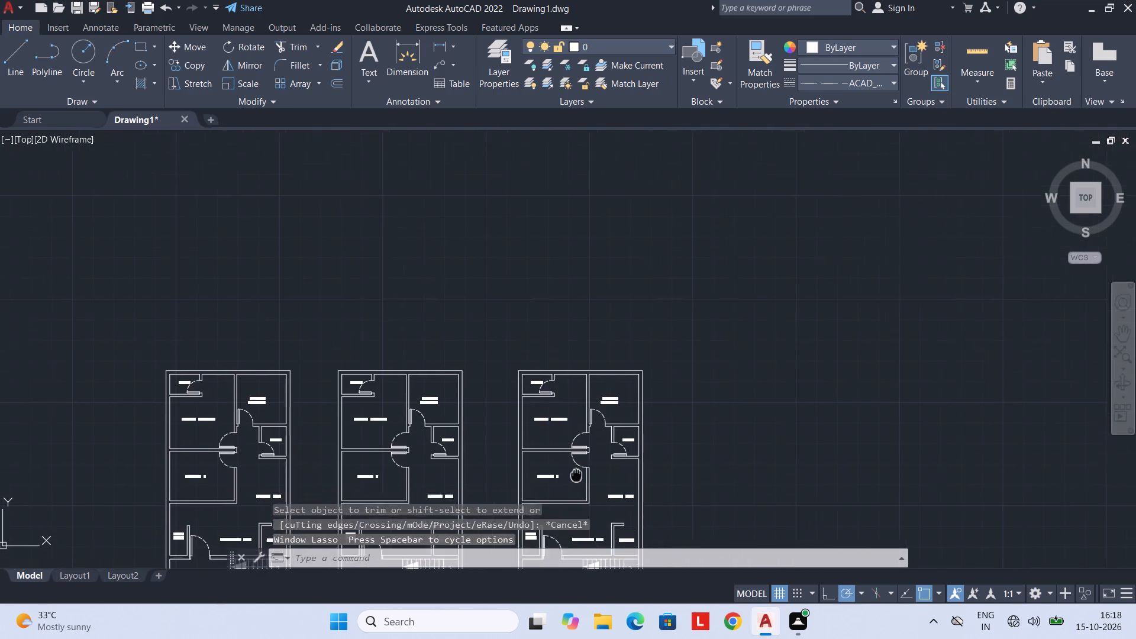
{"action": "middle_click_drag", "start_coordinate": [560, 455], "coordinate": [539, 420]}
{"action": "scroll", "coordinate": [488, 338], "scroll_direction": "up", "scroll_amount": 2}
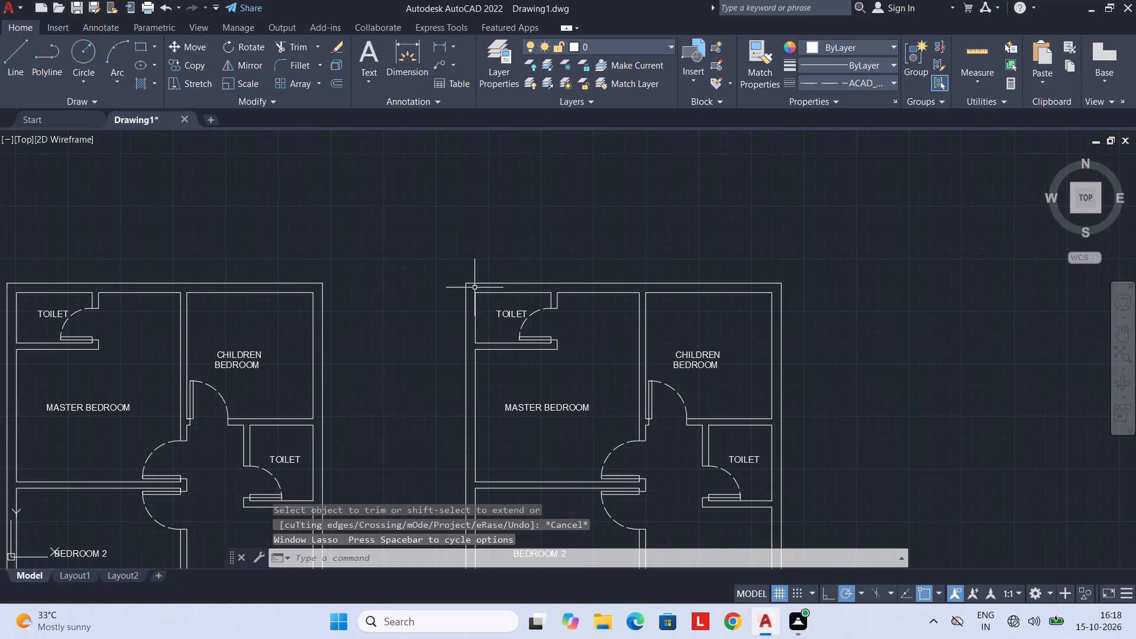
{"action": "left_click_drag", "start_coordinate": [475, 288], "coordinate": [709, 359]}
{"action": "scroll", "coordinate": [709, 419], "scroll_direction": "down", "scroll_amount": 2}
{"action": "middle_click_drag", "start_coordinate": [706, 421], "coordinate": [706, 420]}
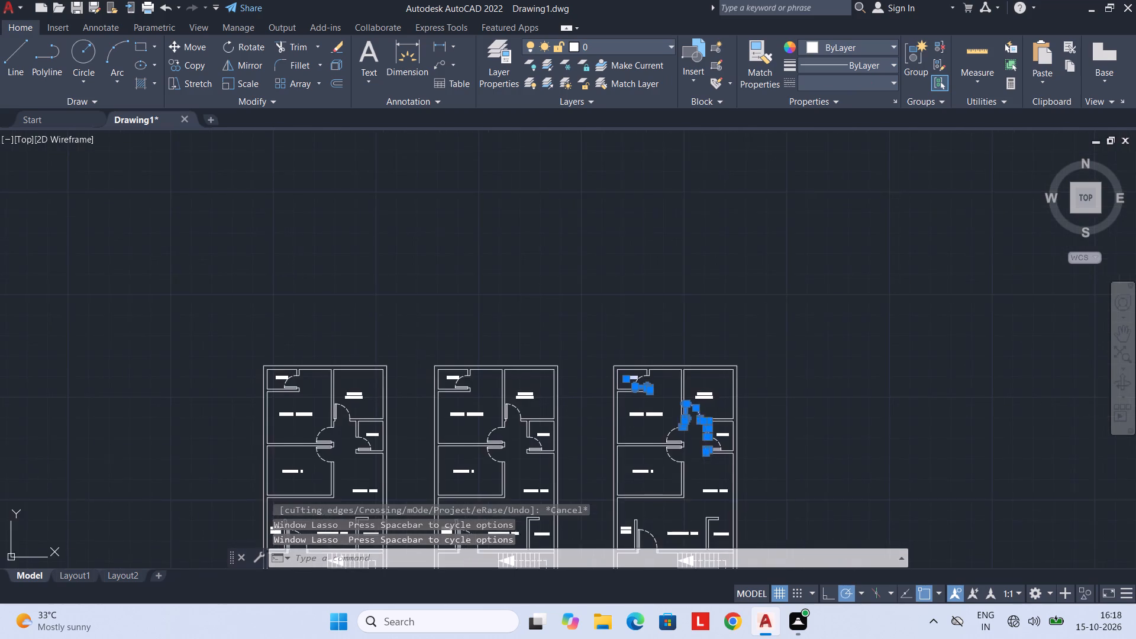
{"action": "middle_click_drag", "start_coordinate": [706, 420], "coordinate": [669, 371]}
{"action": "key", "text": "Delete"}
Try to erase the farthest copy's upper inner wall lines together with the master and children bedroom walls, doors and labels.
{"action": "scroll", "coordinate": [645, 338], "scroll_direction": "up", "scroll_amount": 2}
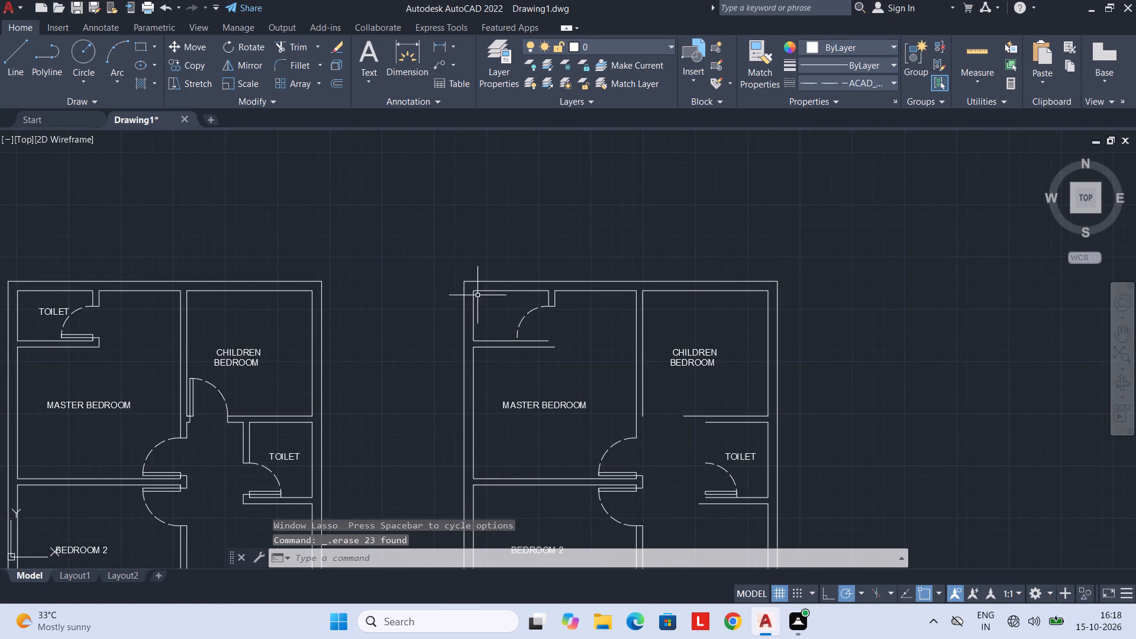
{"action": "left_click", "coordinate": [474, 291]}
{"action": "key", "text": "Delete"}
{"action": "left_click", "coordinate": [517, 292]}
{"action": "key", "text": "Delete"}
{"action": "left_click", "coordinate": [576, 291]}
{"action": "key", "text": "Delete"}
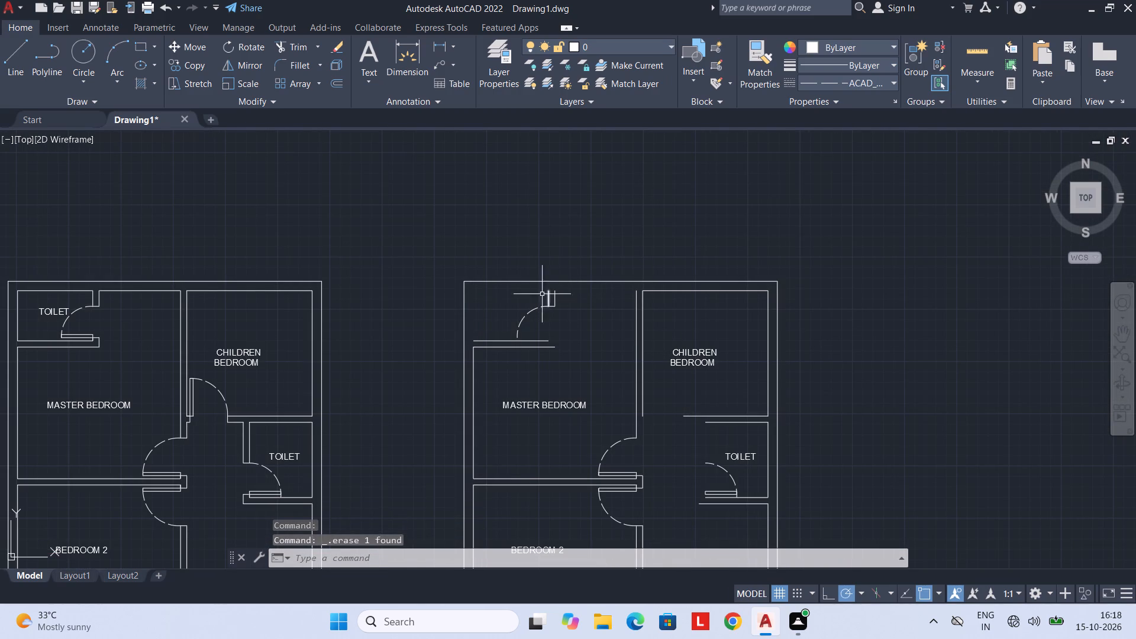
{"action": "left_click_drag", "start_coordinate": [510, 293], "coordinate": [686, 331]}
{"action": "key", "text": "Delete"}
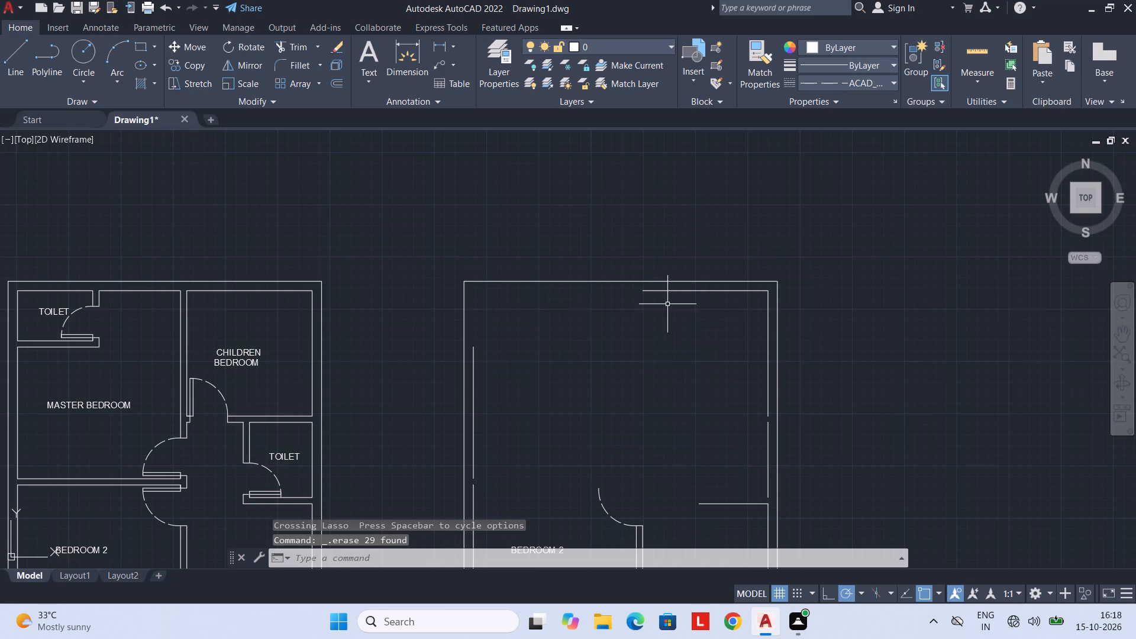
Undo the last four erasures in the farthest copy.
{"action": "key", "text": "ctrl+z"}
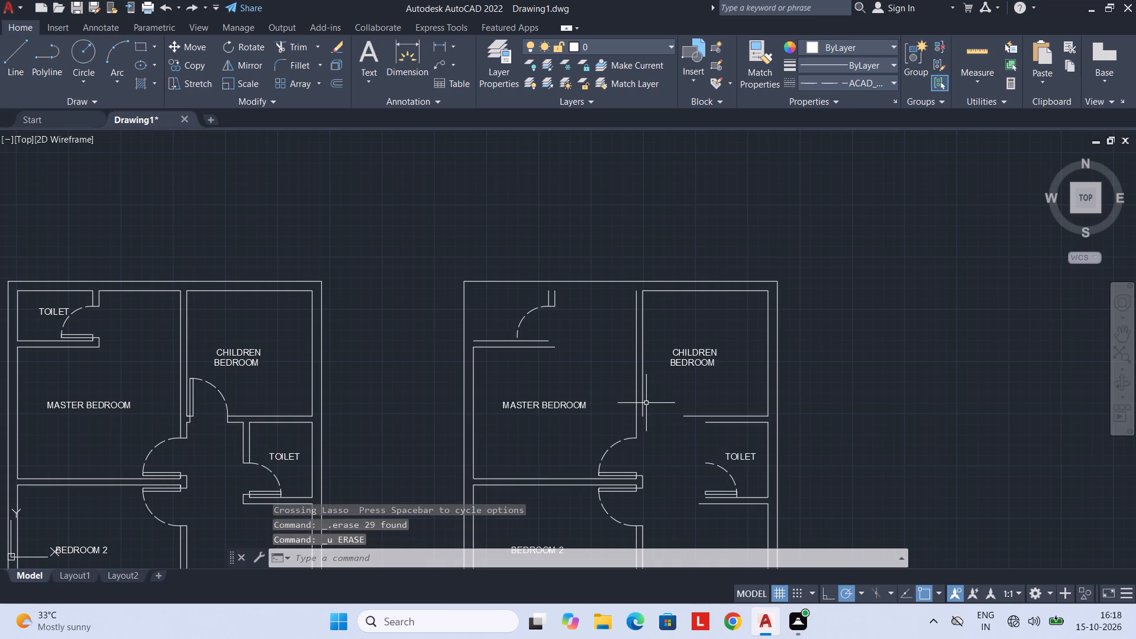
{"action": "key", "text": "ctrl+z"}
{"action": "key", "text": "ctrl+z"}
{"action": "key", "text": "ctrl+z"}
Erase the wall end pieces, door leaves and swing arcs of MASTER BEDROOM and BEDROOM 2 in the farthest copy.
{"action": "scroll", "coordinate": [524, 350], "scroll_direction": "down", "scroll_amount": 1}
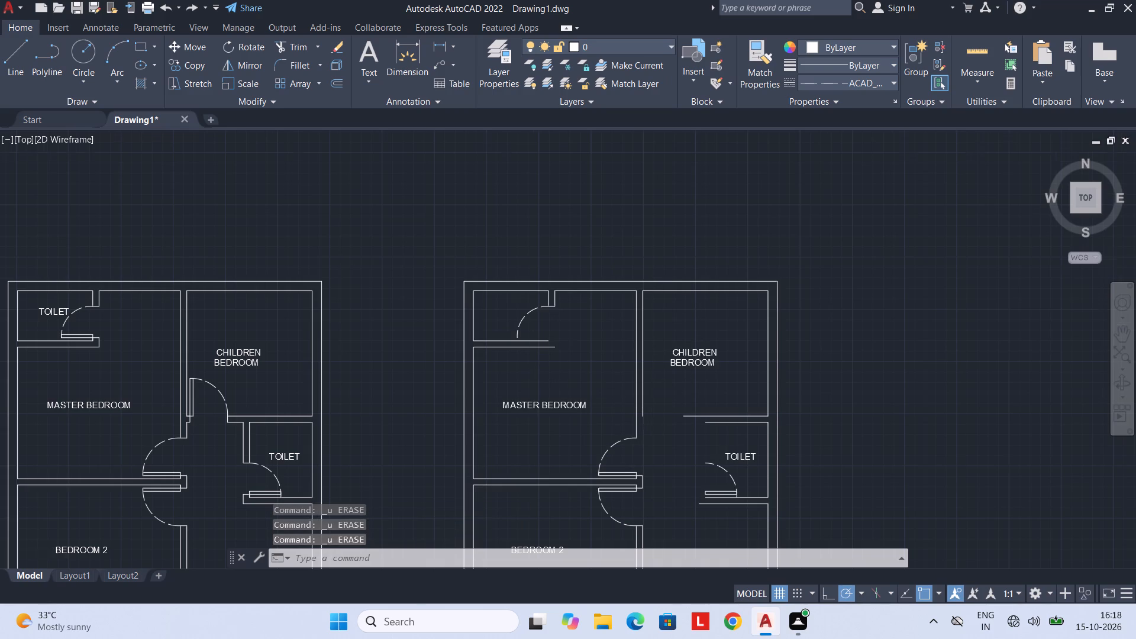
{"action": "middle_click_drag", "start_coordinate": [524, 350], "coordinate": [480, 305]}
{"action": "middle_click_drag", "start_coordinate": [463, 293], "coordinate": [451, 246]}
{"action": "scroll", "coordinate": [451, 246], "scroll_direction": "down", "scroll_amount": 1}
{"action": "scroll", "coordinate": [448, 243], "scroll_direction": "up", "scroll_amount": 3}
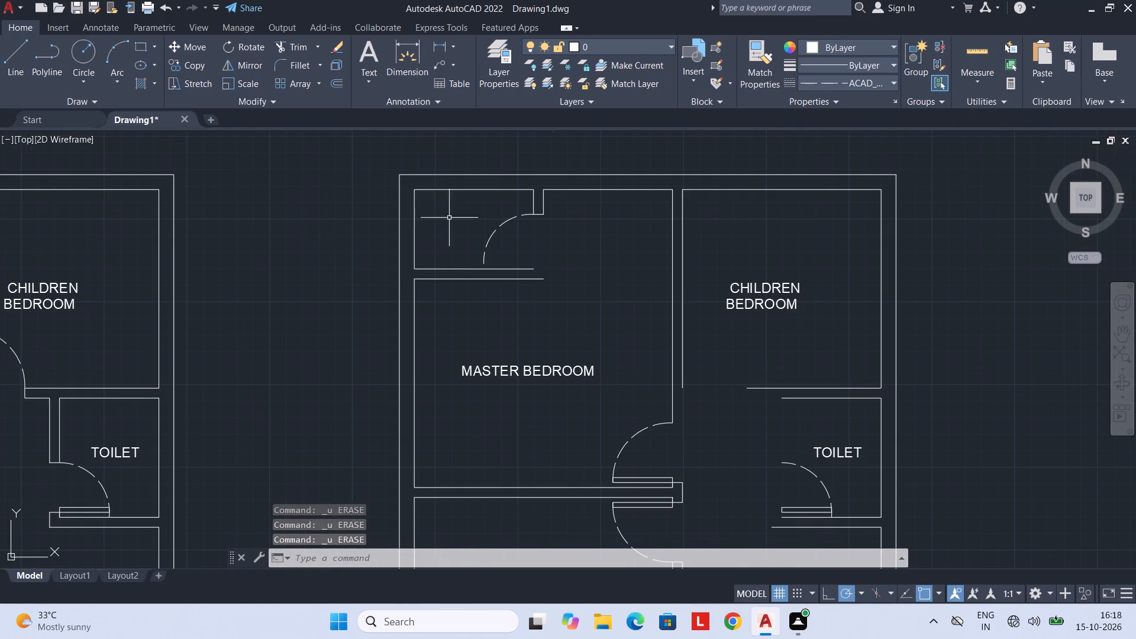
{"action": "left_click_drag", "start_coordinate": [399, 186], "coordinate": [398, 202]}
{"action": "key", "text": "Escape"}
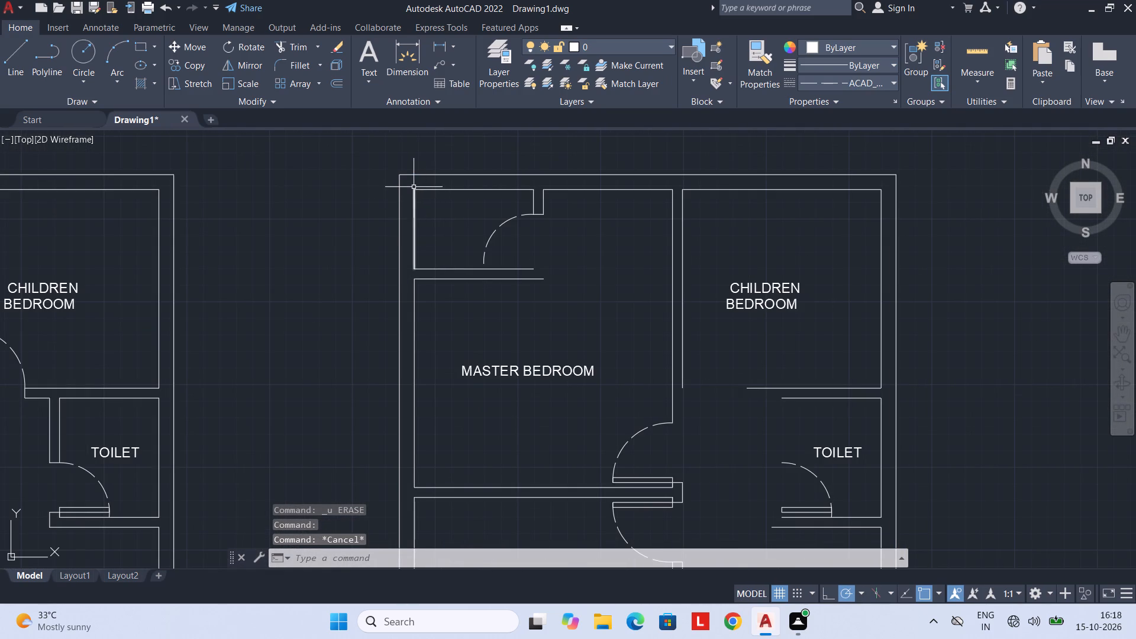
{"action": "left_click_drag", "start_coordinate": [413, 187], "coordinate": [783, 304]}
{"action": "key", "text": "Delete"}
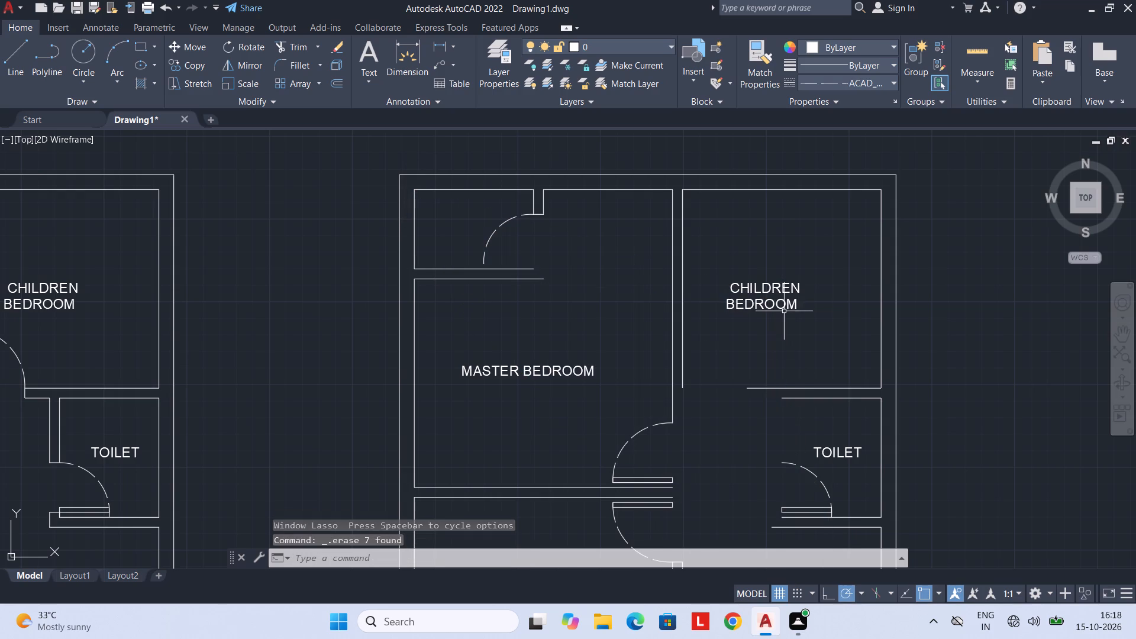
{"action": "scroll", "coordinate": [764, 309], "scroll_direction": "down", "scroll_amount": 3}
{"action": "scroll", "coordinate": [706, 290], "scroll_direction": "up", "scroll_amount": 2}
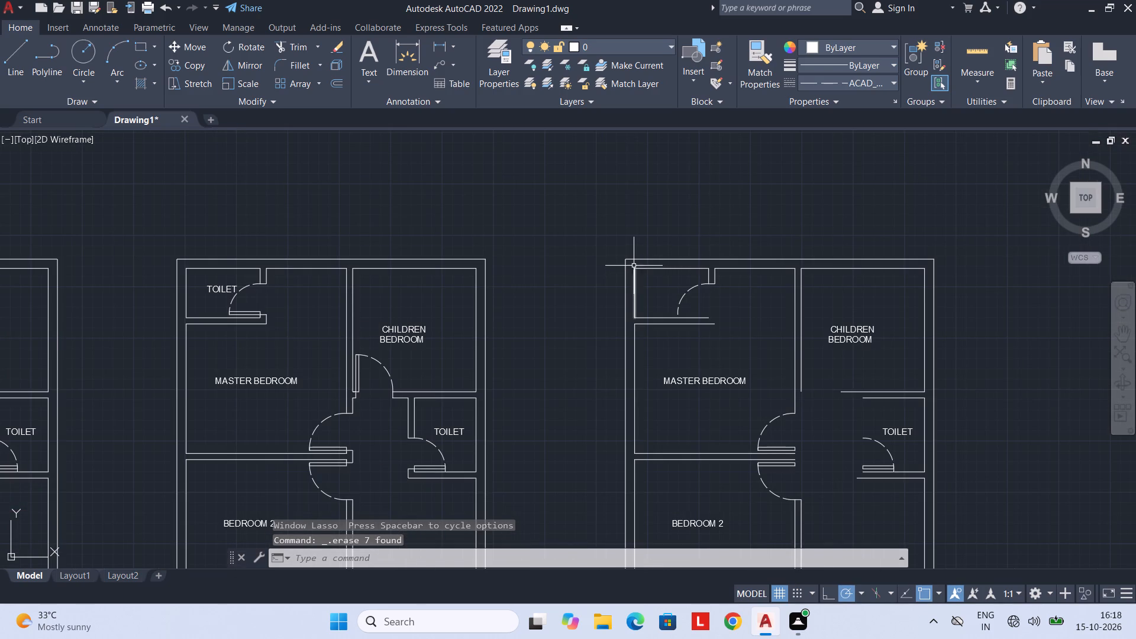
{"action": "left_click_drag", "start_coordinate": [634, 266], "coordinate": [850, 296]}
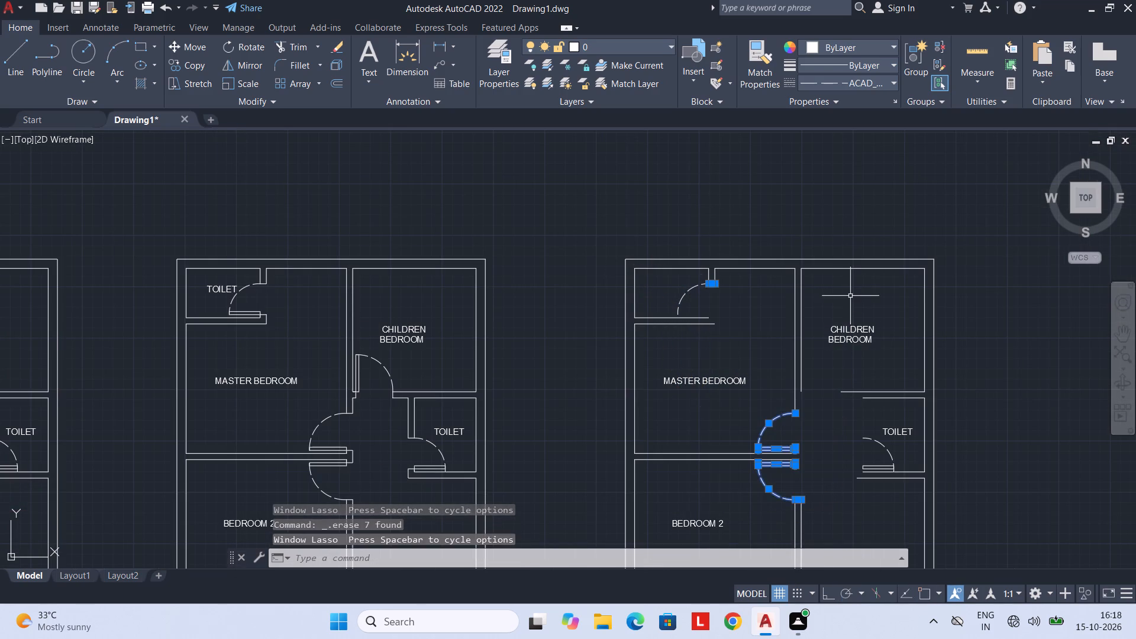
{"action": "key", "text": "Delete"}
Erase the farthest copy's upper toilet walls and arc, top inner wall lines, master/children bedroom partition, and master bedroom's outer-side inner wall line.
{"action": "left_click_drag", "start_coordinate": [631, 265], "coordinate": [716, 351]}
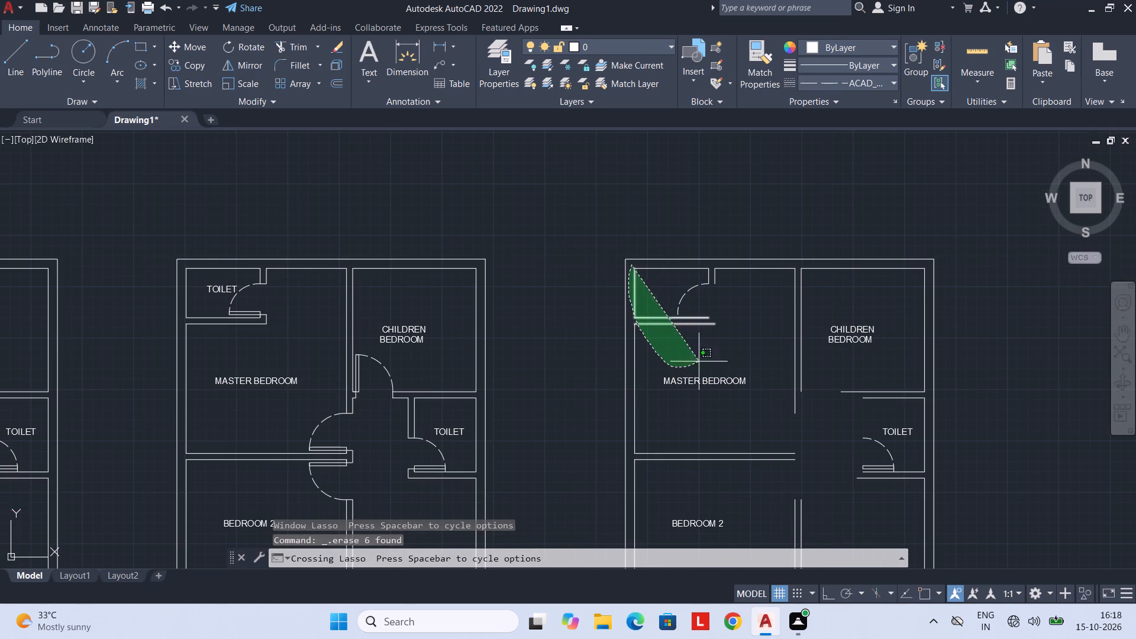
{"action": "left_click_drag", "start_coordinate": [716, 351], "coordinate": [833, 269]}
{"action": "key", "text": "Delete"}
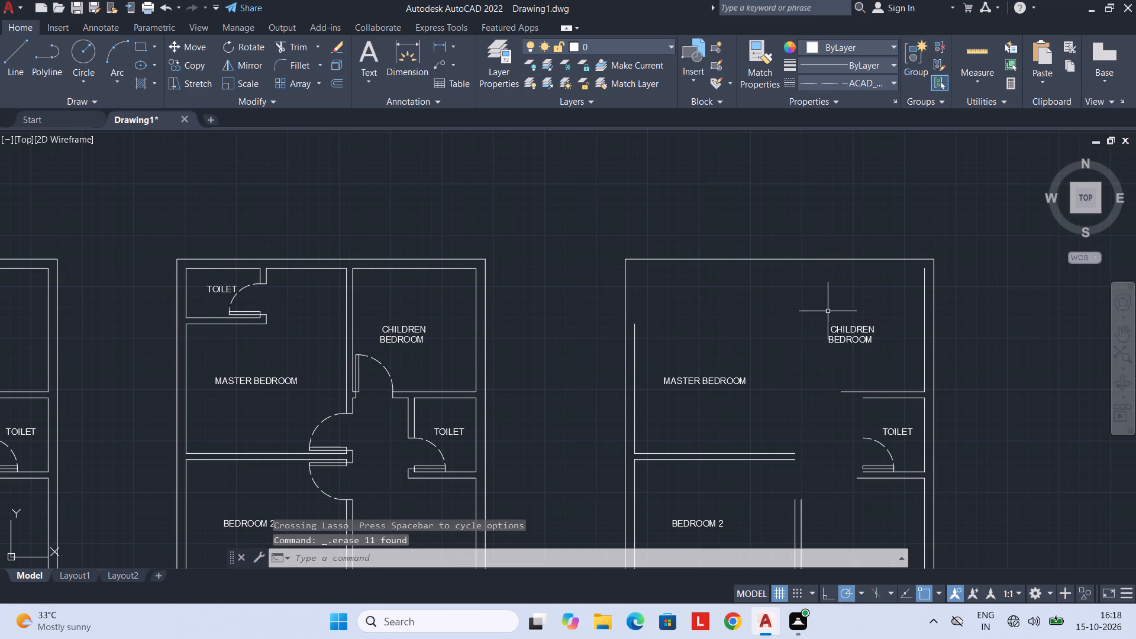
{"action": "middle_click_drag", "start_coordinate": [826, 315], "coordinate": [774, 268]}
{"action": "left_click", "coordinate": [583, 301]}
{"action": "key", "text": "Delete"}
Erase both upper bedroom labels, the wall above BEDROOM 2, the wall below CHILDREN BEDROOM and that room's outer-side inner line in the farthest copy.
{"action": "left_click_drag", "start_coordinate": [684, 287], "coordinate": [798, 399]}
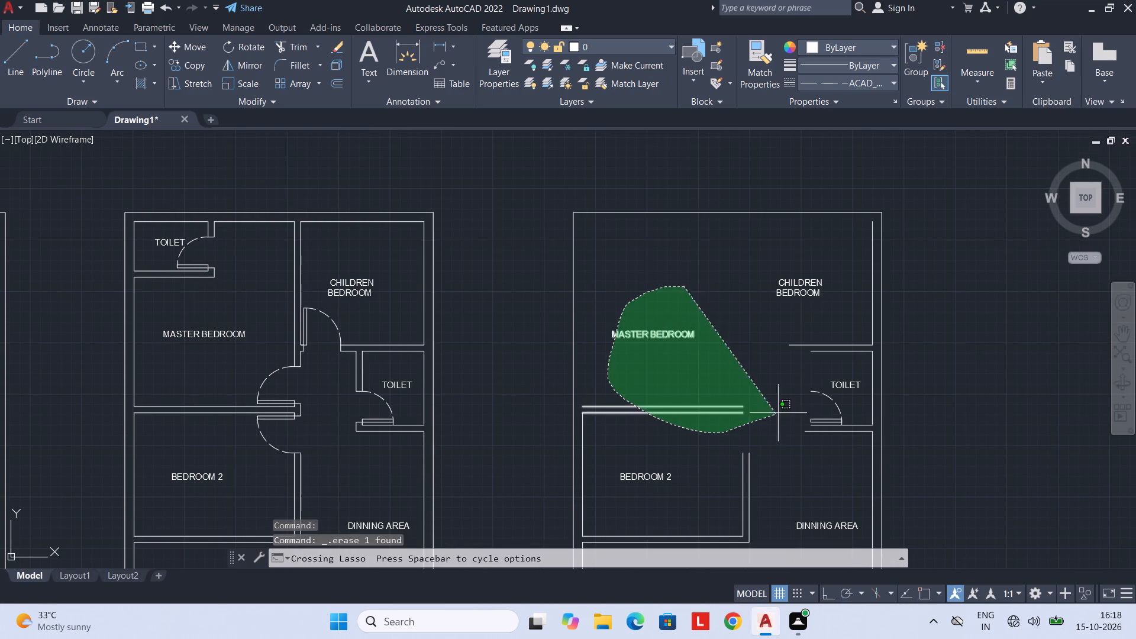
{"action": "left_click_drag", "start_coordinate": [798, 399], "coordinate": [829, 257]}
{"action": "key", "text": "Delete"}
{"action": "key", "text": "Delete"}
{"action": "scroll", "coordinate": [645, 410], "scroll_direction": "down", "scroll_amount": 2}
{"action": "middle_click_drag", "start_coordinate": [655, 412], "coordinate": [626, 375]}
{"action": "scroll", "coordinate": [694, 340], "scroll_direction": "up", "scroll_amount": 2}
{"action": "left_click", "coordinate": [713, 333]}
{"action": "key", "text": "Delete"}
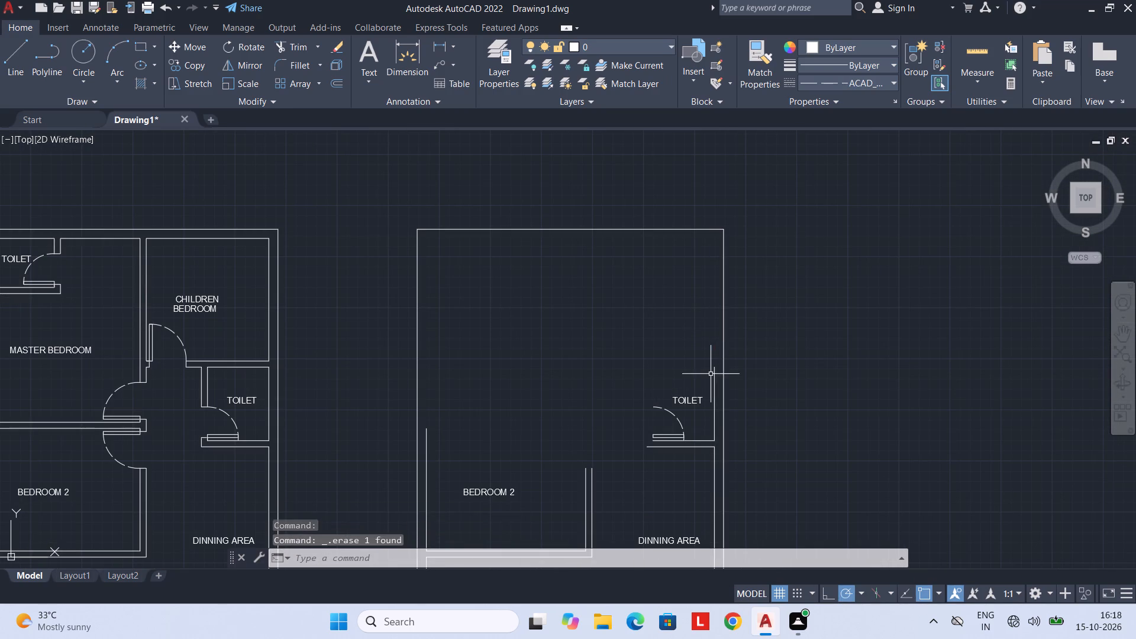
Erase the lower TOILET label, walls, door and swing arc, plus the inner wall lines beside it and DINNING AREA in the farthest copy.
{"action": "middle_click_drag", "start_coordinate": [705, 367], "coordinate": [646, 289]}
{"action": "left_click_drag", "start_coordinate": [628, 282], "coordinate": [657, 417]}
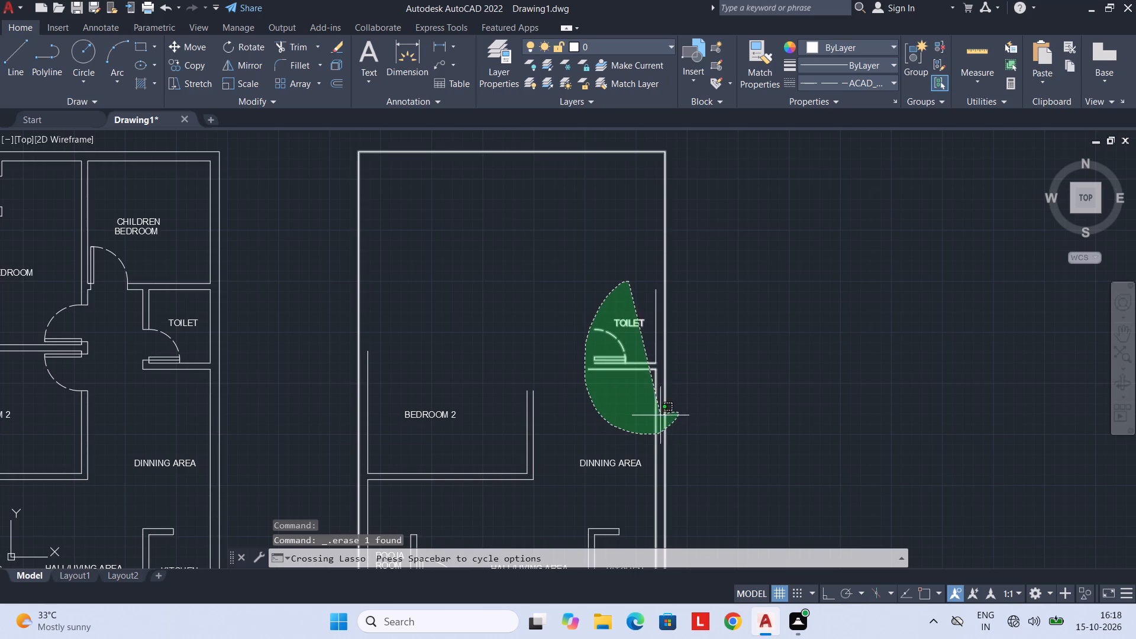
{"action": "left_click_drag", "start_coordinate": [657, 417], "coordinate": [653, 417]}
{"action": "key", "text": "Escape"}
{"action": "left_click_drag", "start_coordinate": [577, 311], "coordinate": [657, 399]}
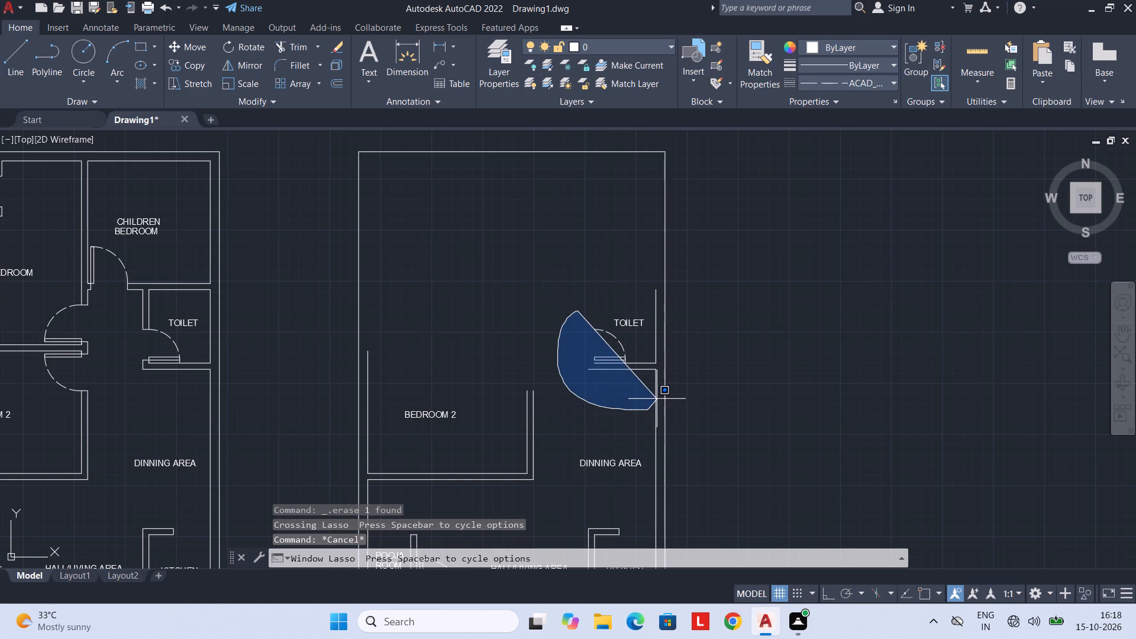
{"action": "left_click_drag", "start_coordinate": [657, 399], "coordinate": [658, 395]}
{"action": "key", "text": "Delete"}
{"action": "left_click_drag", "start_coordinate": [624, 302], "coordinate": [629, 357]}
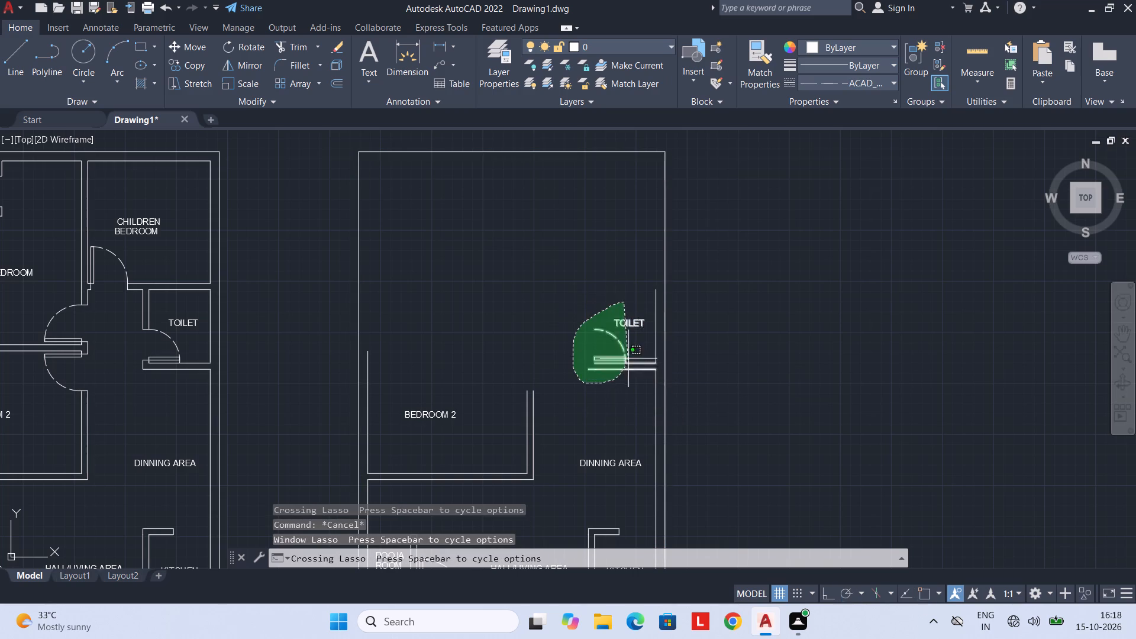
{"action": "left_click_drag", "start_coordinate": [629, 357], "coordinate": [629, 357]}
{"action": "key", "text": "Delete"}
{"action": "left_click", "coordinate": [657, 347]}
{"action": "key", "text": "Delete"}
{"action": "left_click", "coordinate": [657, 379]}
{"action": "key", "text": "Delete"}
Erase the BEDROOM 2 walls, the kitchen partition, and the DINNING AREA and HALL/LIVING AREA labels in the farthest copy.
{"action": "scroll", "coordinate": [589, 410], "scroll_direction": "down", "scroll_amount": 2}
{"action": "middle_click_drag", "start_coordinate": [587, 403], "coordinate": [587, 347]}
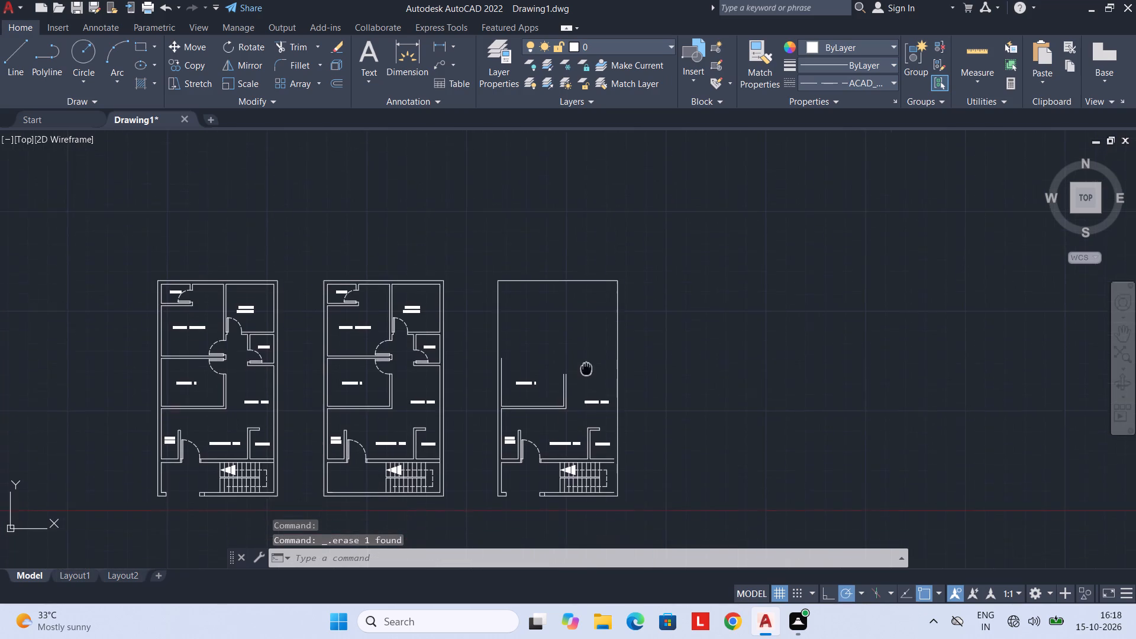
{"action": "middle_click_drag", "start_coordinate": [587, 347], "coordinate": [587, 345]}
{"action": "scroll", "coordinate": [572, 353], "scroll_direction": "up", "scroll_amount": 2}
{"action": "left_click_drag", "start_coordinate": [537, 326], "coordinate": [650, 394]}
{"action": "key", "text": "Delete"}
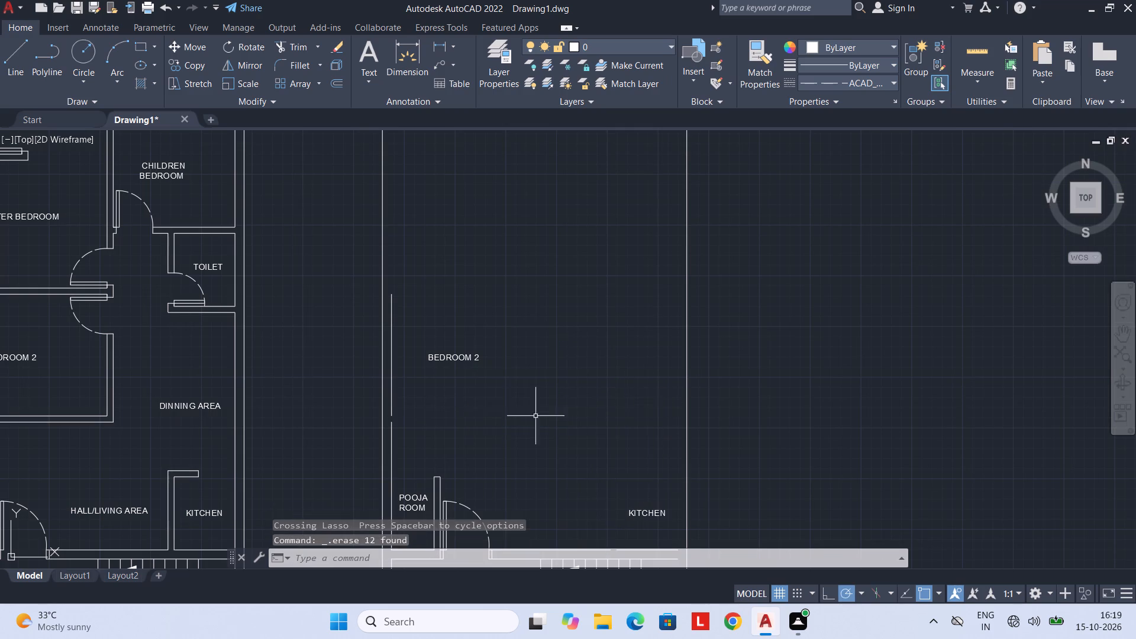
Erase the BEDROOM 2 label and that room's outer-side inner wall line in the farthest copy.
{"action": "middle_click_drag", "start_coordinate": [488, 402], "coordinate": [534, 373]}
{"action": "left_click_drag", "start_coordinate": [514, 301], "coordinate": [433, 372]}
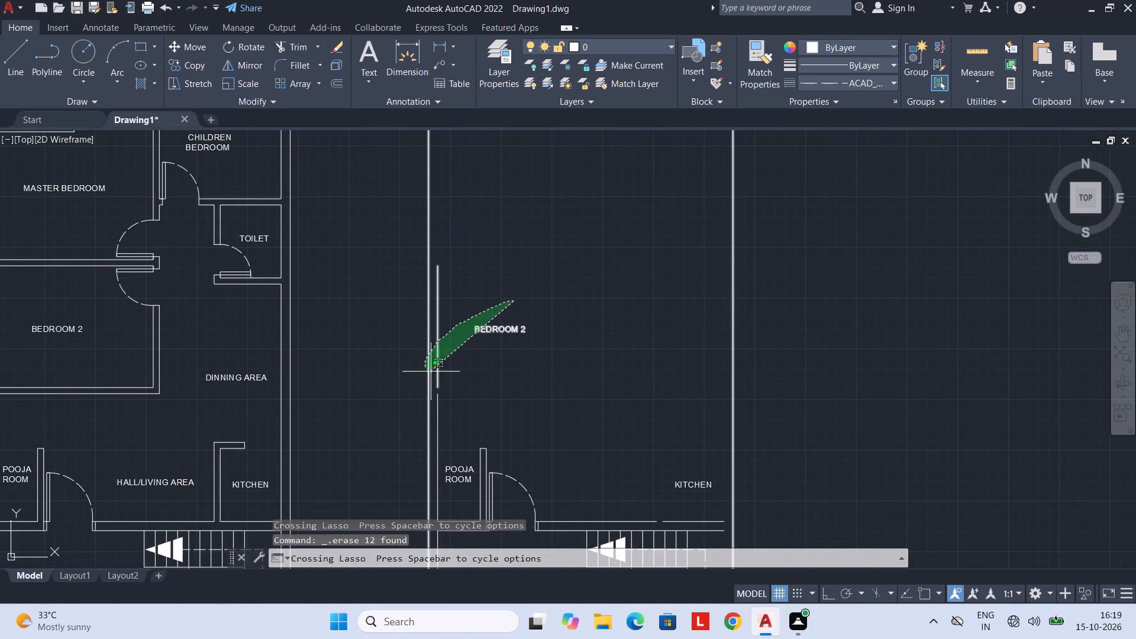
{"action": "left_click_drag", "start_coordinate": [433, 372], "coordinate": [440, 372]}
{"action": "key", "text": "Escape"}
{"action": "left_click_drag", "start_coordinate": [444, 315], "coordinate": [477, 366]}
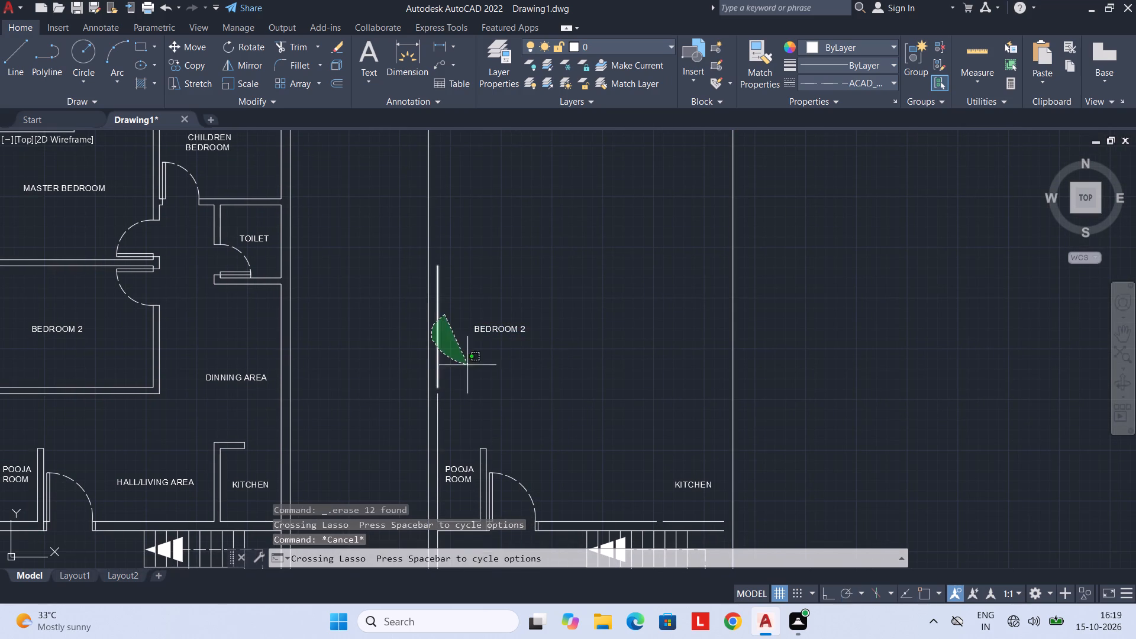
{"action": "left_click_drag", "start_coordinate": [477, 366], "coordinate": [547, 323]}
{"action": "key", "text": "Delete"}
Erase the POOJA ROOM label, its lower wall lines, and the inner side wall lines beside it and the entrance in the farthest copy.
{"action": "middle_click_drag", "start_coordinate": [513, 383], "coordinate": [575, 282]}
{"action": "left_click_drag", "start_coordinate": [515, 345], "coordinate": [512, 351]}
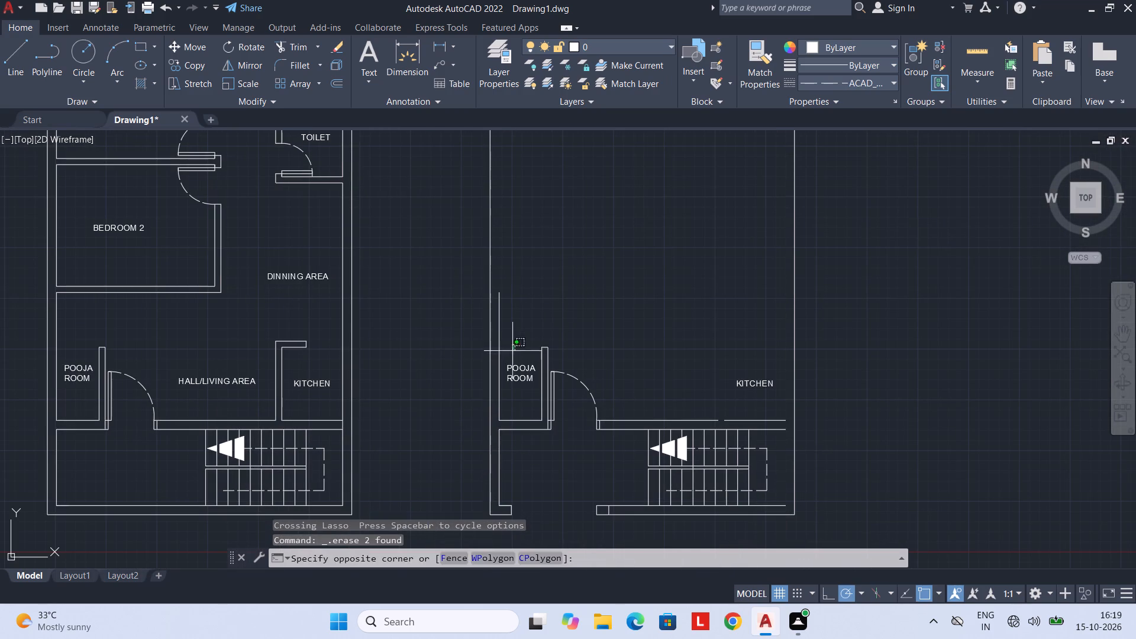
{"action": "left_click_drag", "start_coordinate": [512, 351], "coordinate": [548, 448]}
{"action": "key", "text": "Delete"}
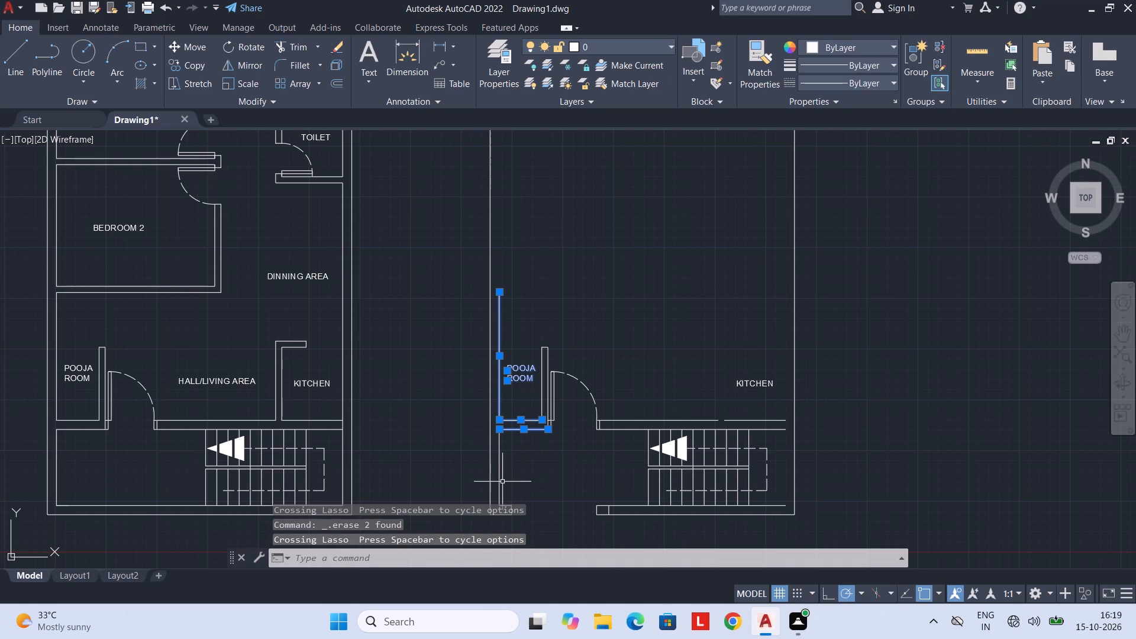
{"action": "key", "text": "Delete"}
{"action": "left_click", "coordinate": [500, 480]}
{"action": "key", "text": "Delete"}
Erase the pooja room partition, the hall door and arc, the KITCHEN label and the wall lines above the staircase in the farthest copy.
{"action": "left_click_drag", "start_coordinate": [593, 322], "coordinate": [622, 463]}
{"action": "key", "text": "Delete"}
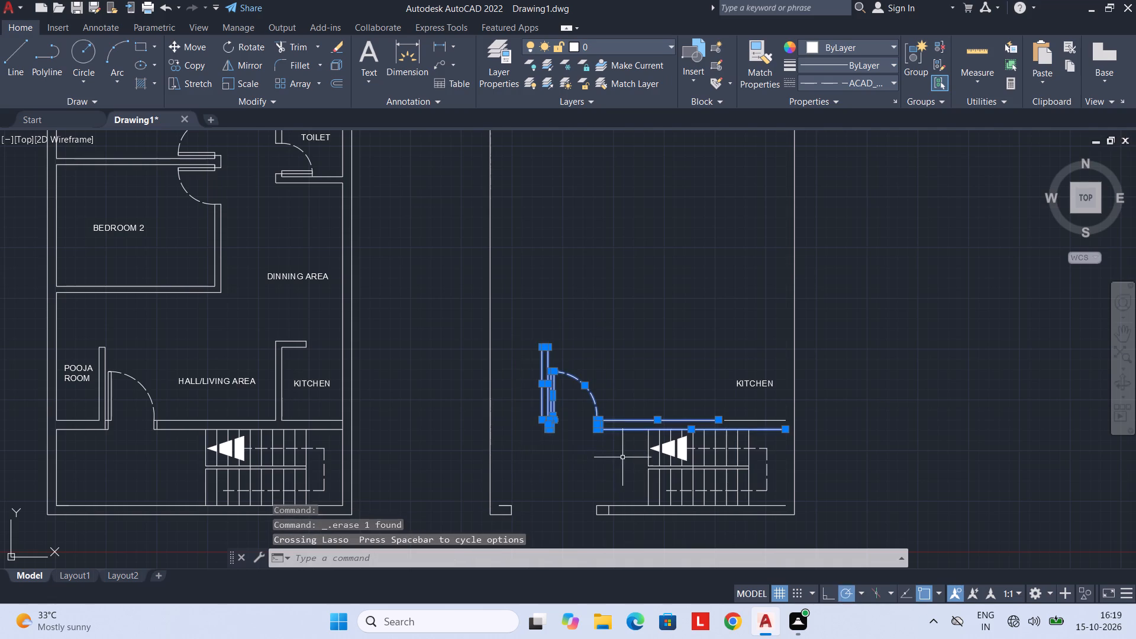
{"action": "key", "text": "Delete"}
{"action": "left_click", "coordinate": [743, 384]}
{"action": "key", "text": "Delete"}
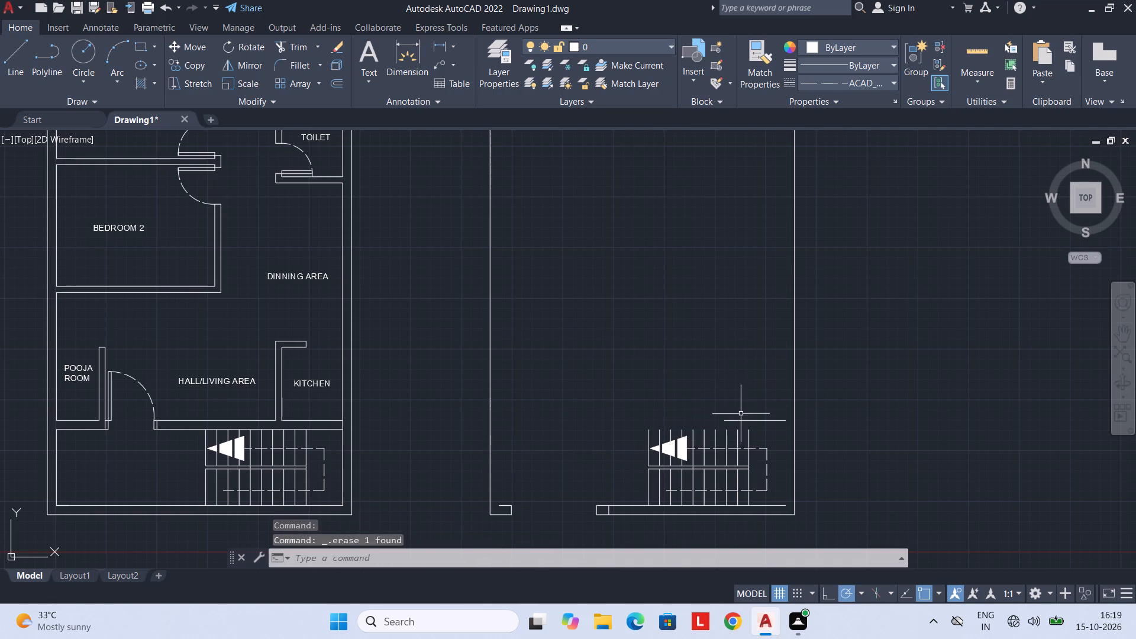
{"action": "left_click", "coordinate": [741, 418]}
{"action": "key", "text": "Delete"}
Erase the farthest copy's front inner wall line and the entrance end line on the staircase side.
{"action": "middle_click_drag", "start_coordinate": [690, 427], "coordinate": [641, 396]}
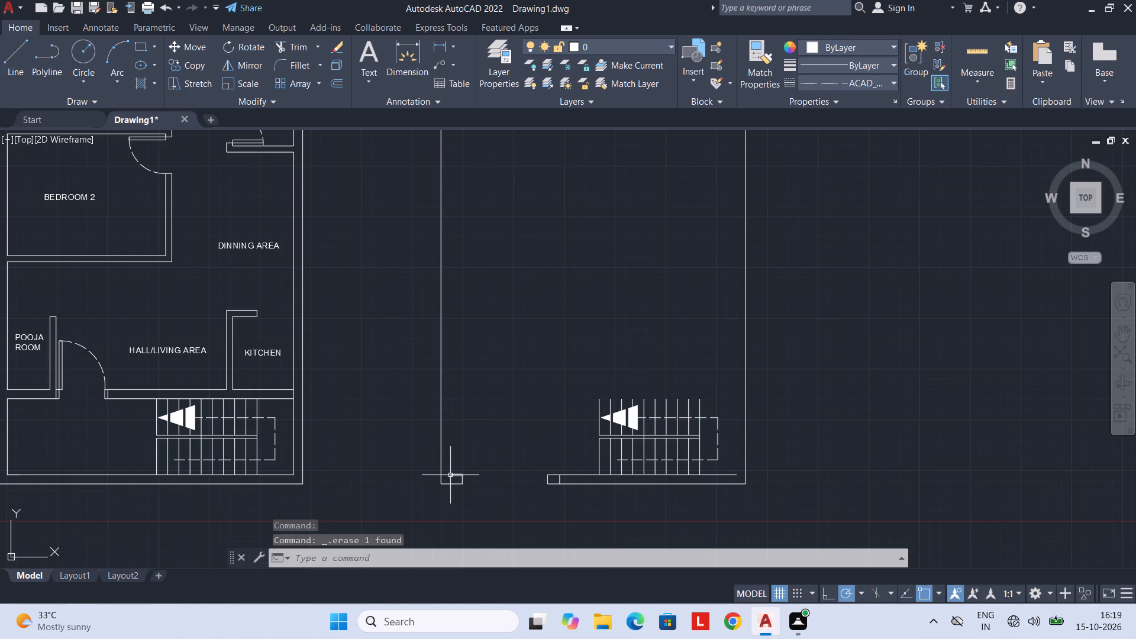
{"action": "left_click", "coordinate": [450, 475]}
{"action": "key", "text": "Delete"}
{"action": "left_click", "coordinate": [548, 476]}
{"action": "key", "text": "Delete"}
{"action": "left_click", "coordinate": [564, 474]}
{"action": "key", "text": "Delete"}
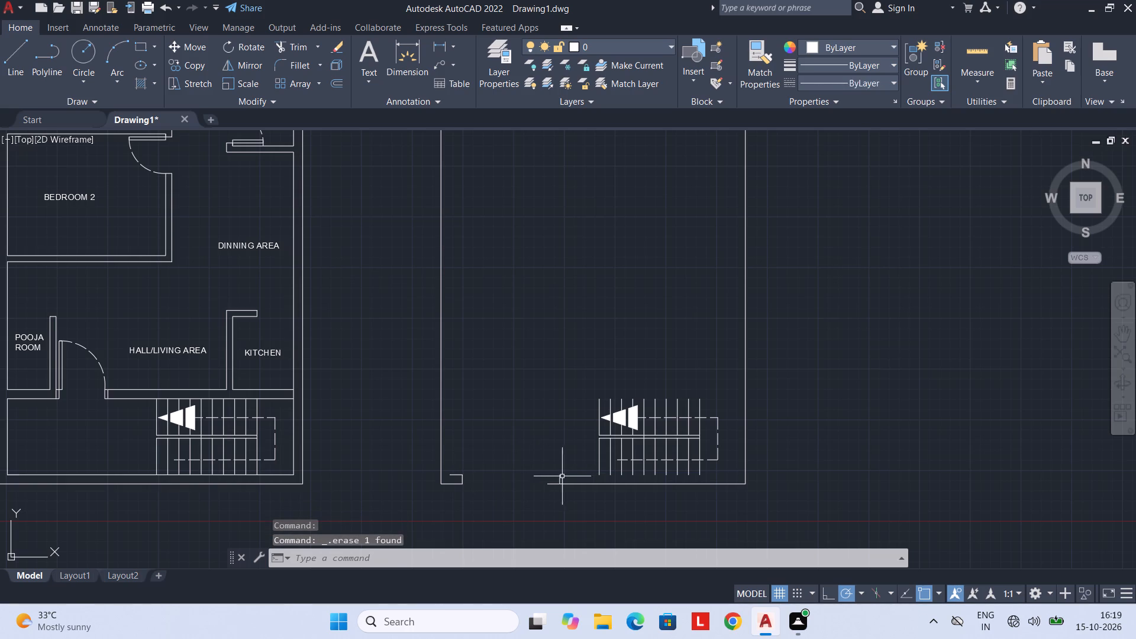
{"action": "left_click", "coordinate": [562, 476]}
{"action": "key", "text": "Delete"}
{"action": "left_click", "coordinate": [560, 476]}
{"action": "key", "text": "Delete"}
Erase the remaining short wall-end lines on both sides of the farthest copy's entrance opening.
{"action": "double_click", "coordinate": [466, 475]}
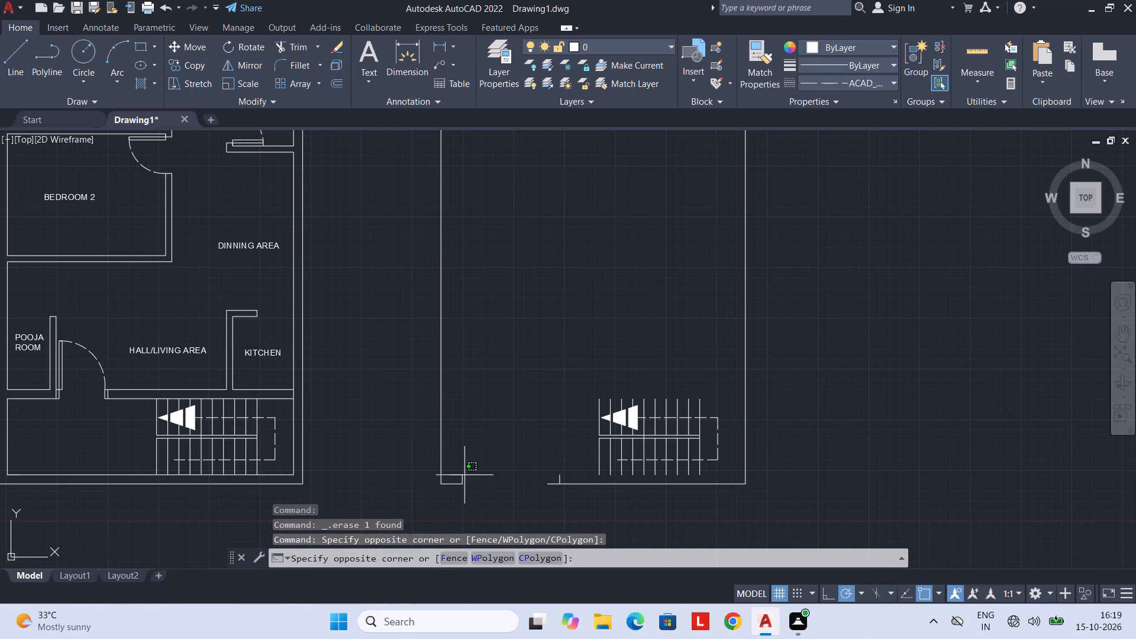
{"action": "key", "text": "Delete"}
{"action": "double_click", "coordinate": [464, 475]}
{"action": "key", "text": "Delete"}
{"action": "left_click", "coordinate": [455, 476]}
{"action": "key", "text": "Delete"}
{"action": "middle_click_drag", "start_coordinate": [522, 469], "coordinate": [503, 479]}
{"action": "scroll", "coordinate": [556, 480], "scroll_direction": "up", "scroll_amount": 1}
{"action": "left_click", "coordinate": [527, 489]}
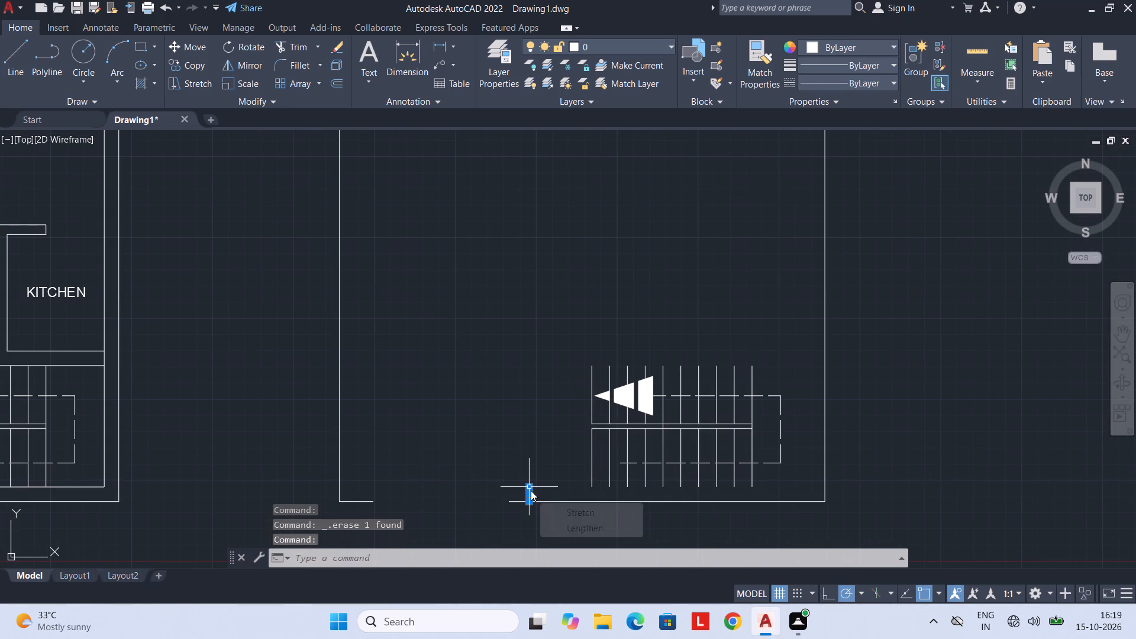
{"action": "key", "text": "Delete"}
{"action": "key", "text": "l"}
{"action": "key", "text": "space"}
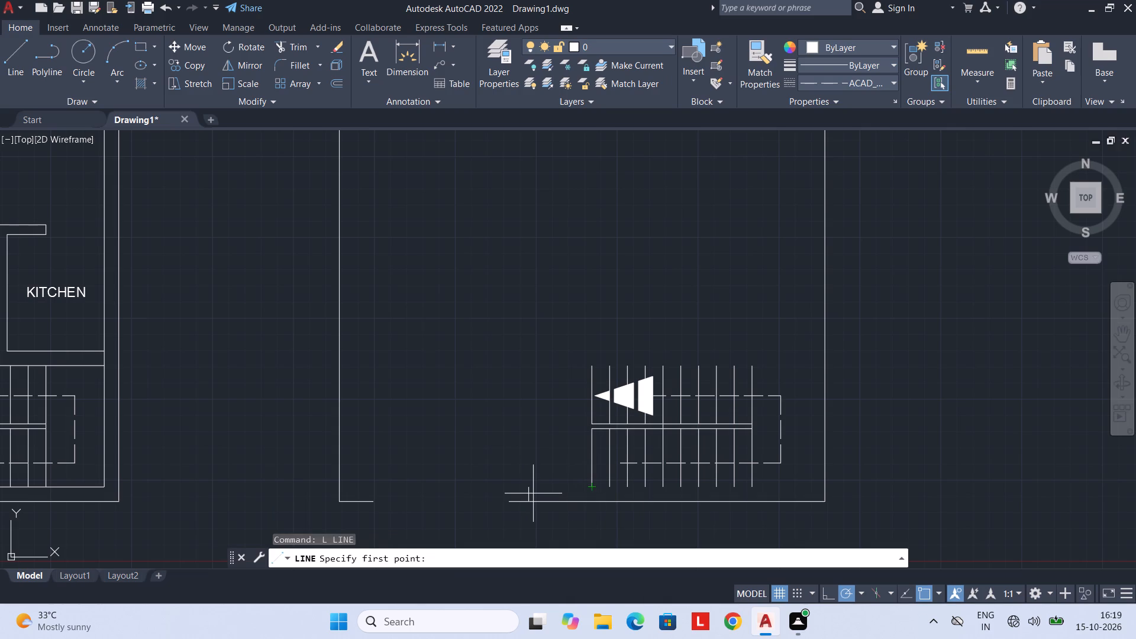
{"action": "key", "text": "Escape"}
Erase the leftover short end line on the staircase side of the farthest copy's entrance.
{"action": "left_click", "coordinate": [528, 491]}
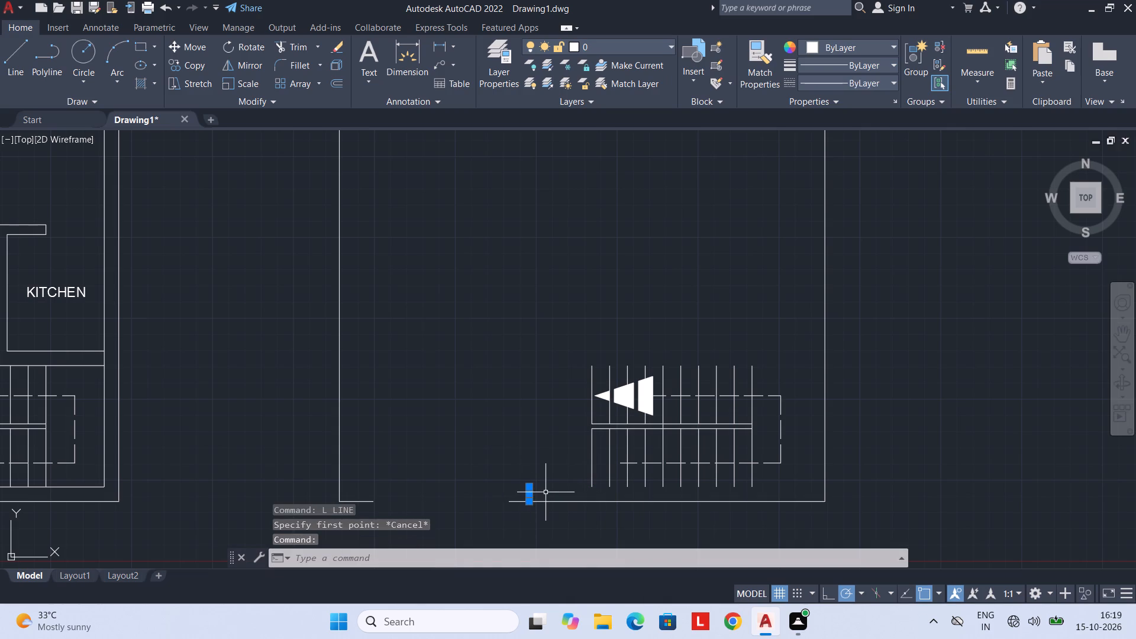
{"action": "key", "text": "Delete"}
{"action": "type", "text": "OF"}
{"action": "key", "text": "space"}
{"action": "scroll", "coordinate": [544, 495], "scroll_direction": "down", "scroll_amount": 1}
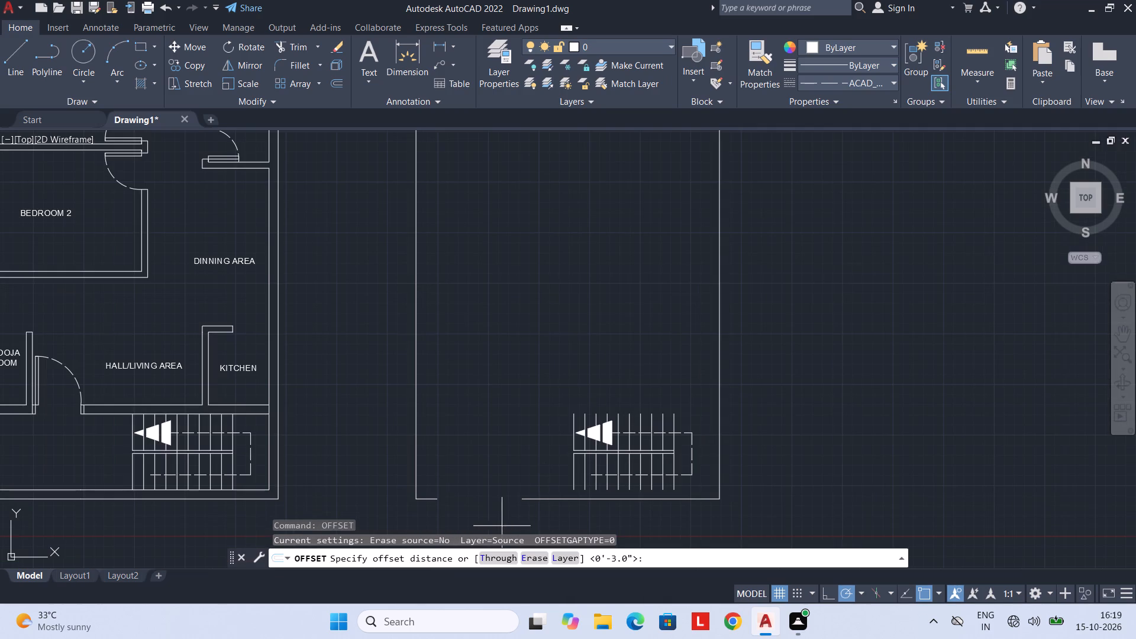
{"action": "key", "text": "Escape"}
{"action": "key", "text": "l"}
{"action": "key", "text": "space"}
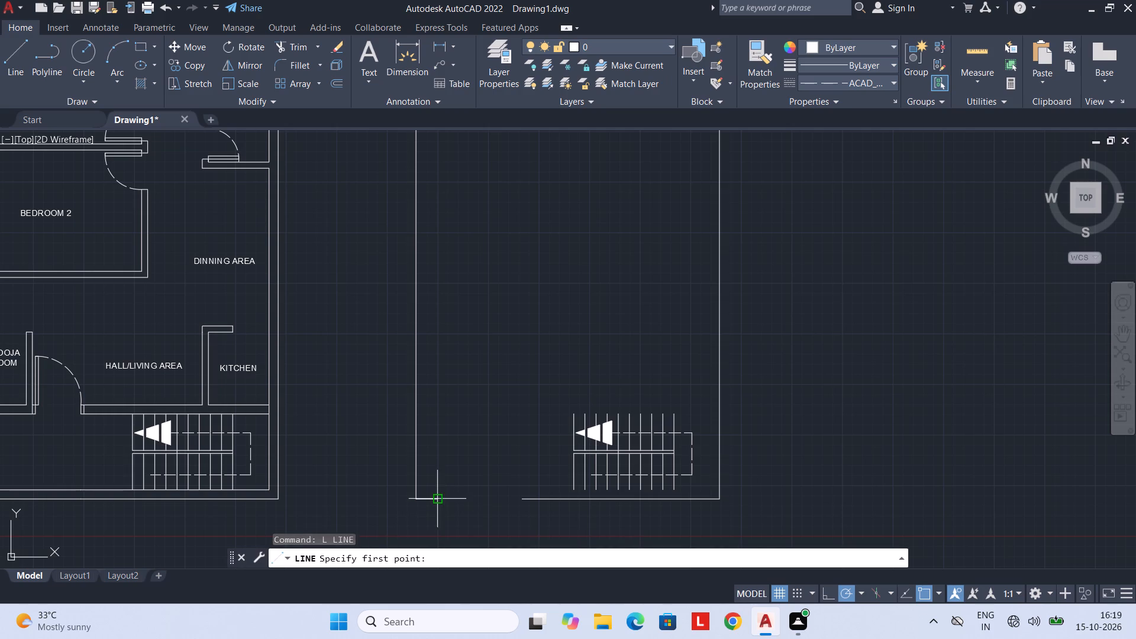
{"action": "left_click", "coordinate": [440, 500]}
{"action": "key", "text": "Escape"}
Extend the farthest copy's front outer wall line across the entrance gap.
{"action": "type", "text": "EX"}
{"action": "key", "text": "space"}
{"action": "left_click", "coordinate": [435, 500]}
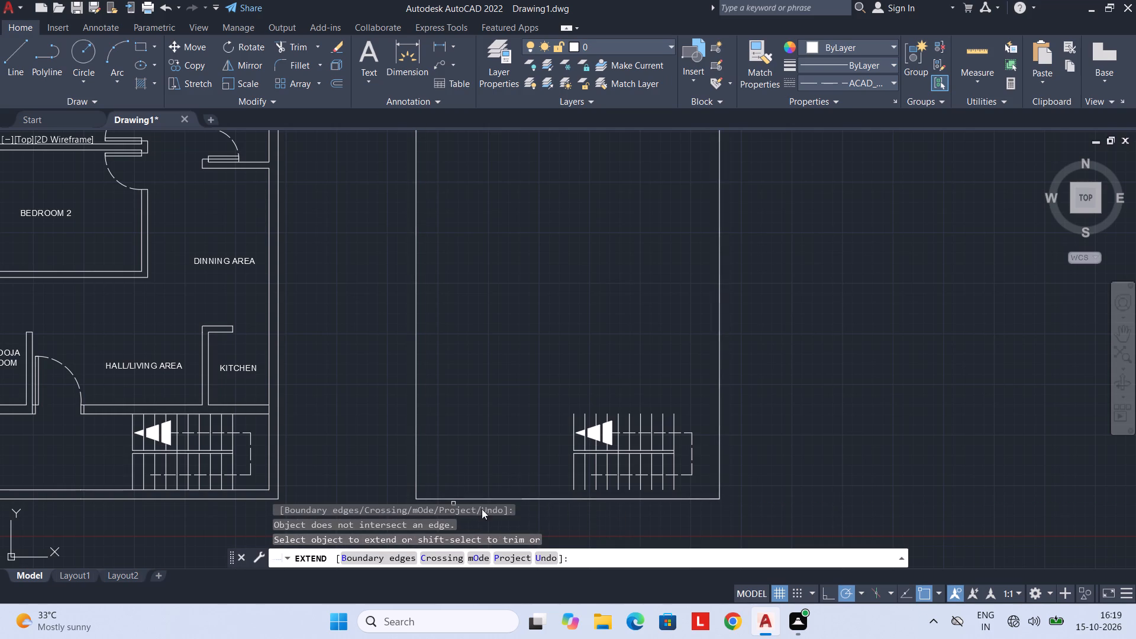
{"action": "key", "text": "Escape"}
Offset the farthest copy's outer outline 9" inward.
{"action": "middle_click_drag", "start_coordinate": [497, 490], "coordinate": [496, 425]}
{"action": "scroll", "coordinate": [505, 453], "scroll_direction": "up", "scroll_amount": 2}
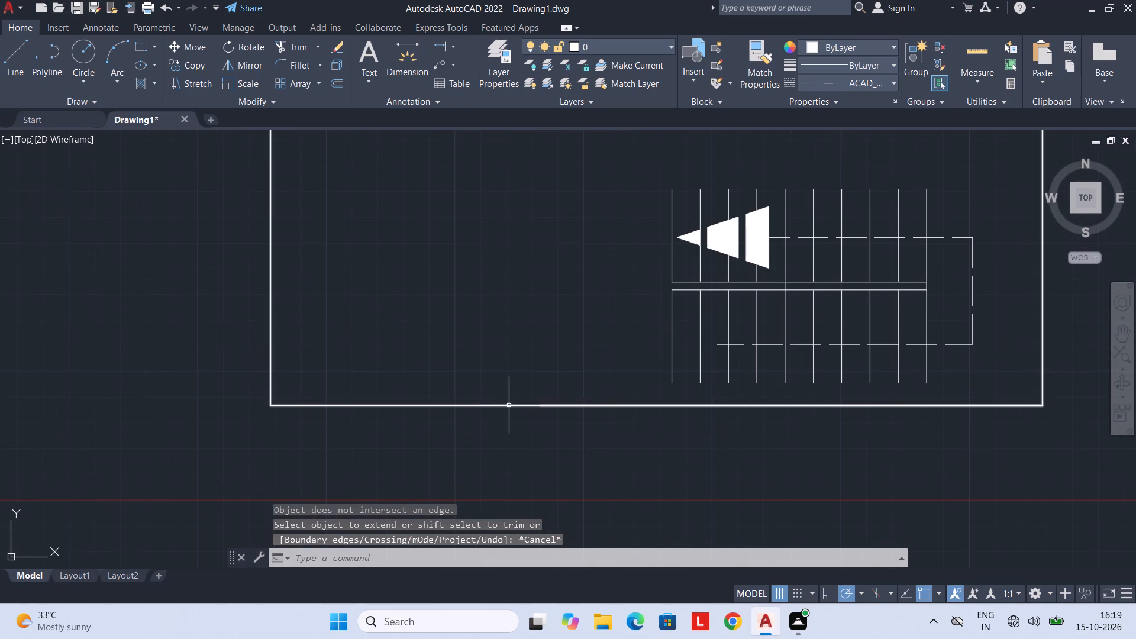
{"action": "key", "text": "r"}
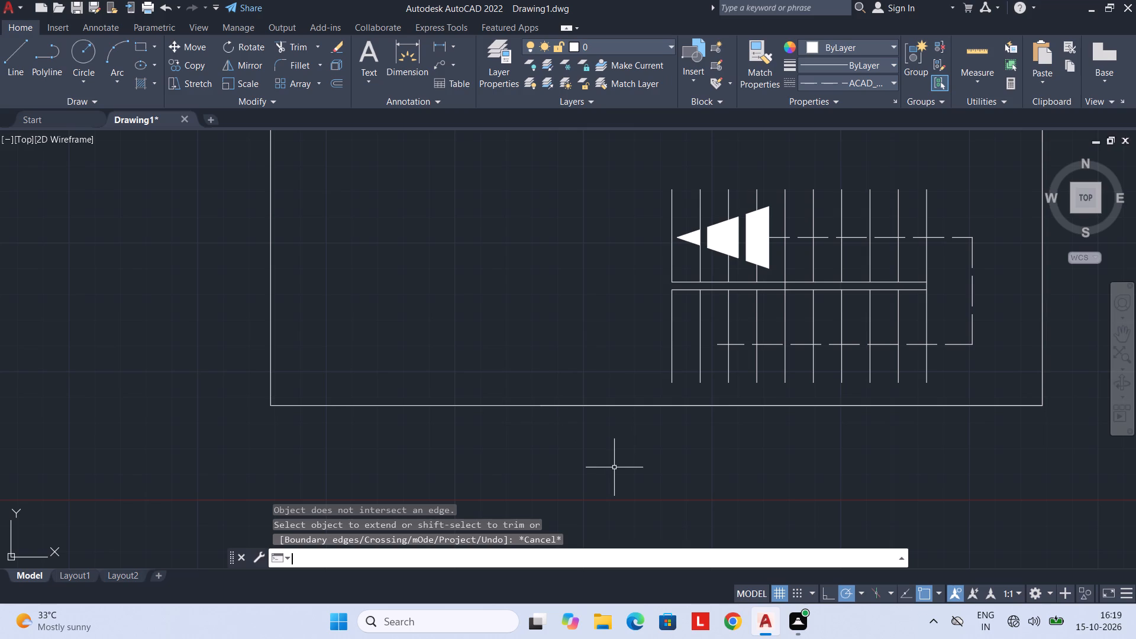
{"action": "key", "text": "BackSpace"}
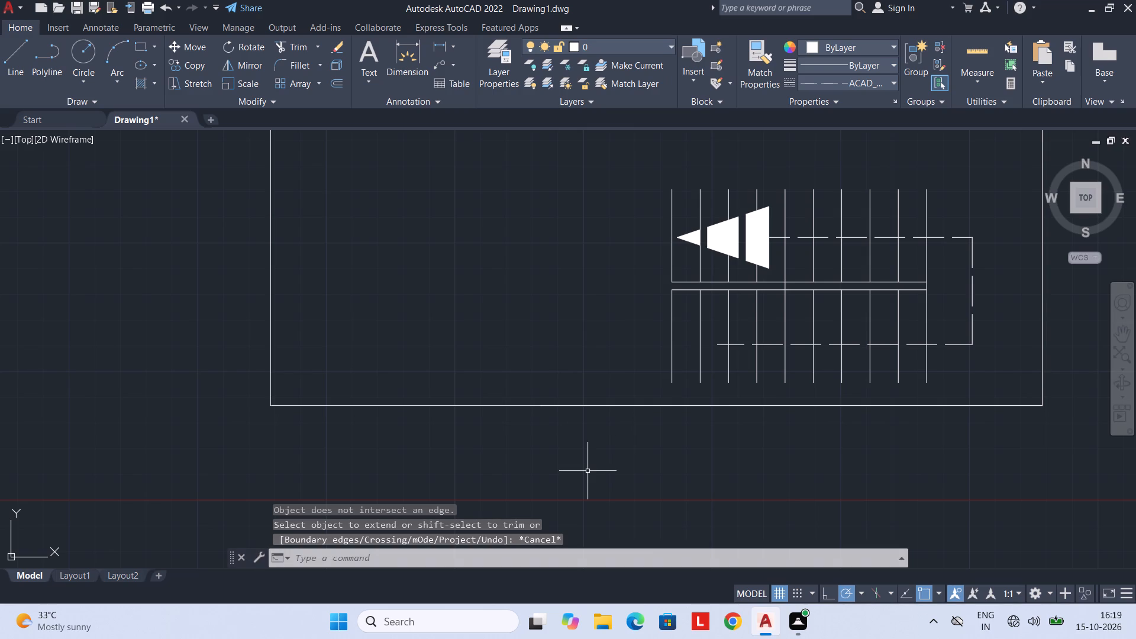
{"action": "type", "text": "OF 9\""}
{"action": "key", "text": "Return"}
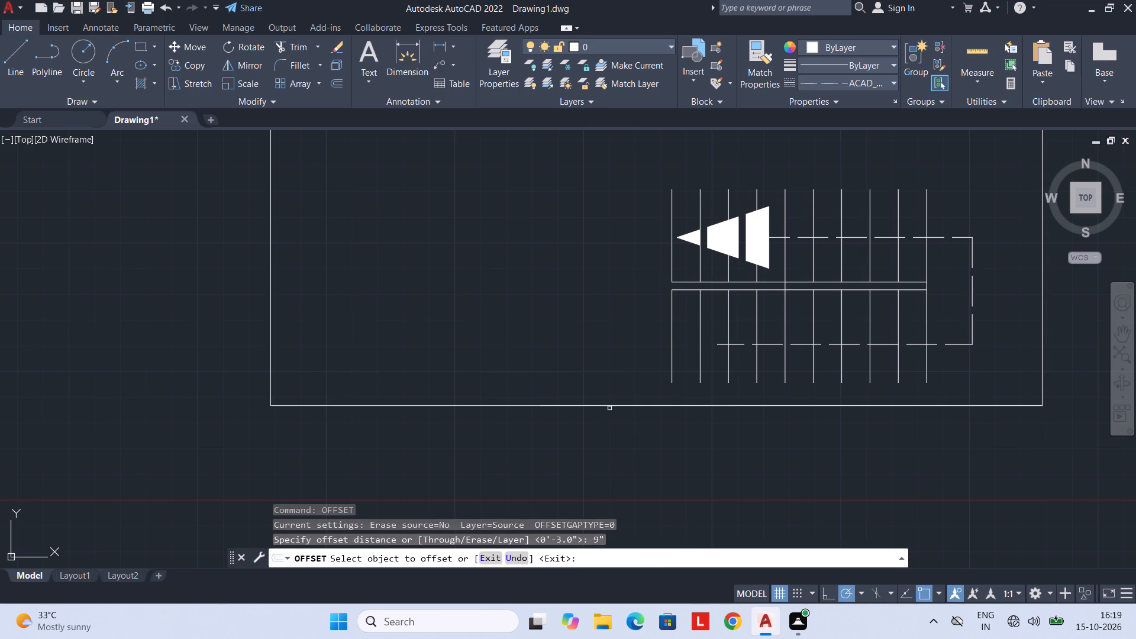
{"action": "left_click", "coordinate": [611, 405]}
{"action": "left_click_drag", "start_coordinate": [608, 347], "coordinate": [603, 338]}
{"action": "scroll", "coordinate": [596, 296], "scroll_direction": "down", "scroll_amount": 2}
{"action": "middle_click_drag", "start_coordinate": [596, 292], "coordinate": [537, 375]}
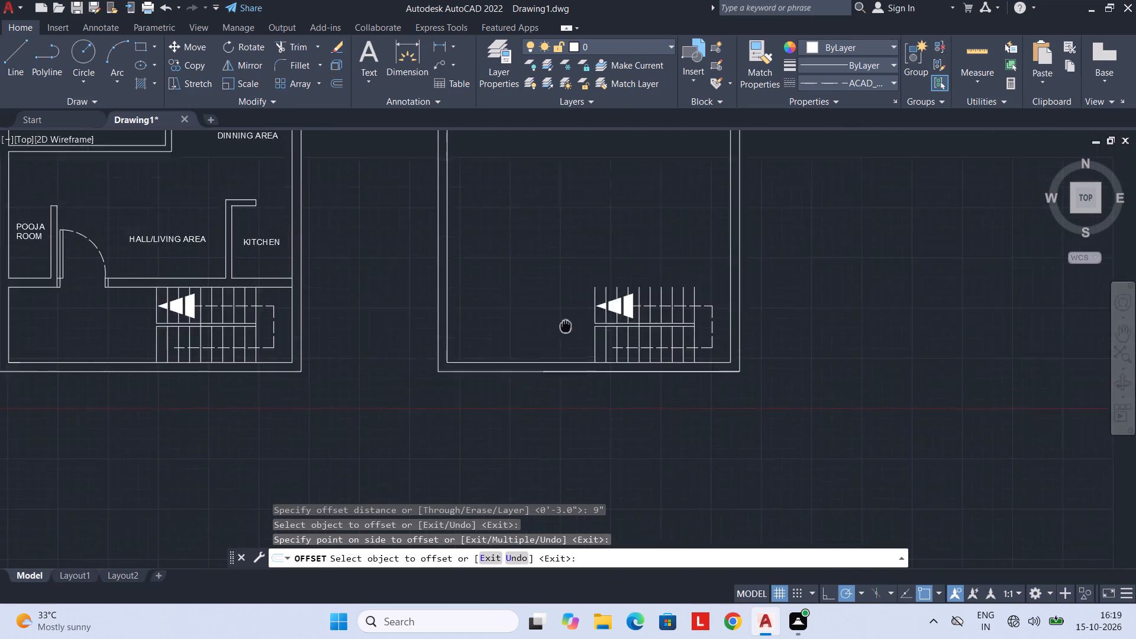
{"action": "middle_click_drag", "start_coordinate": [537, 375], "coordinate": [530, 389]}
{"action": "key", "text": "Escape"}
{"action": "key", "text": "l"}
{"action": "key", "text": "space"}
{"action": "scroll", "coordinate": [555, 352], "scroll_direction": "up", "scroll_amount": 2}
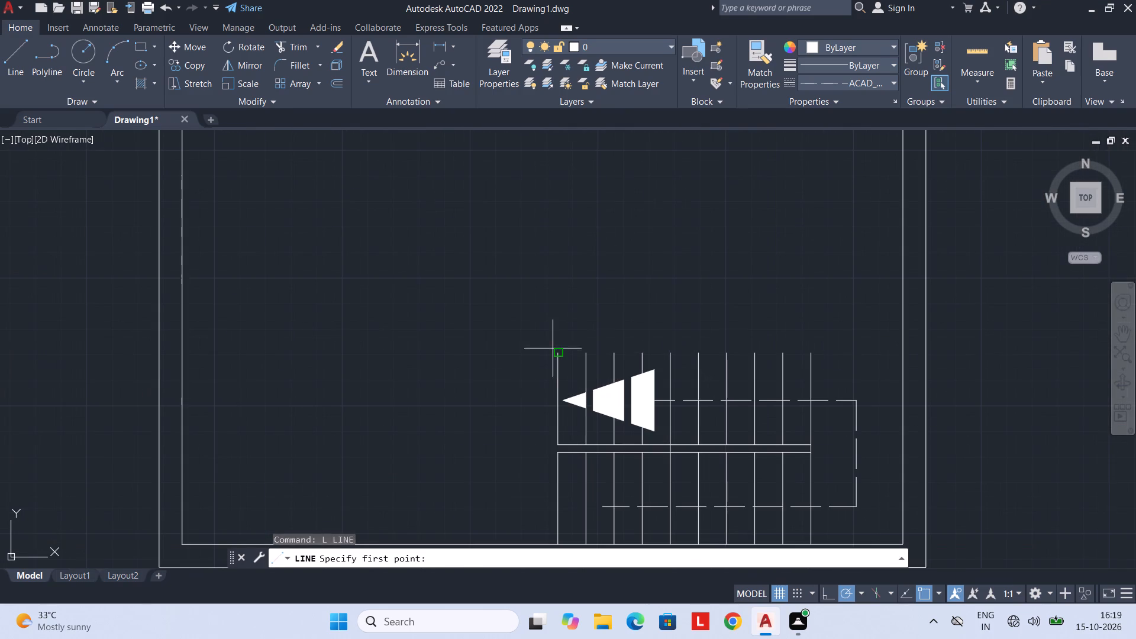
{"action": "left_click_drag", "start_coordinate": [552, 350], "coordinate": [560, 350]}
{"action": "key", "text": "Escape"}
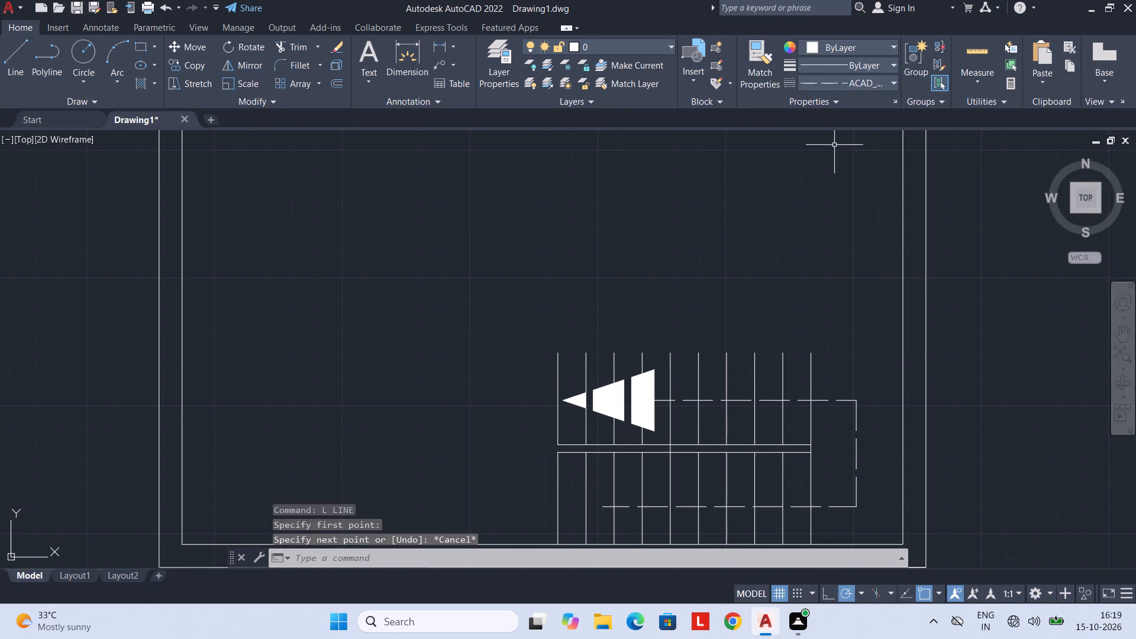
Set the current linetype to ByLayer and draw a line along the staircase's upper edge to the inner side wall.
{"action": "left_click", "coordinate": [867, 81]}
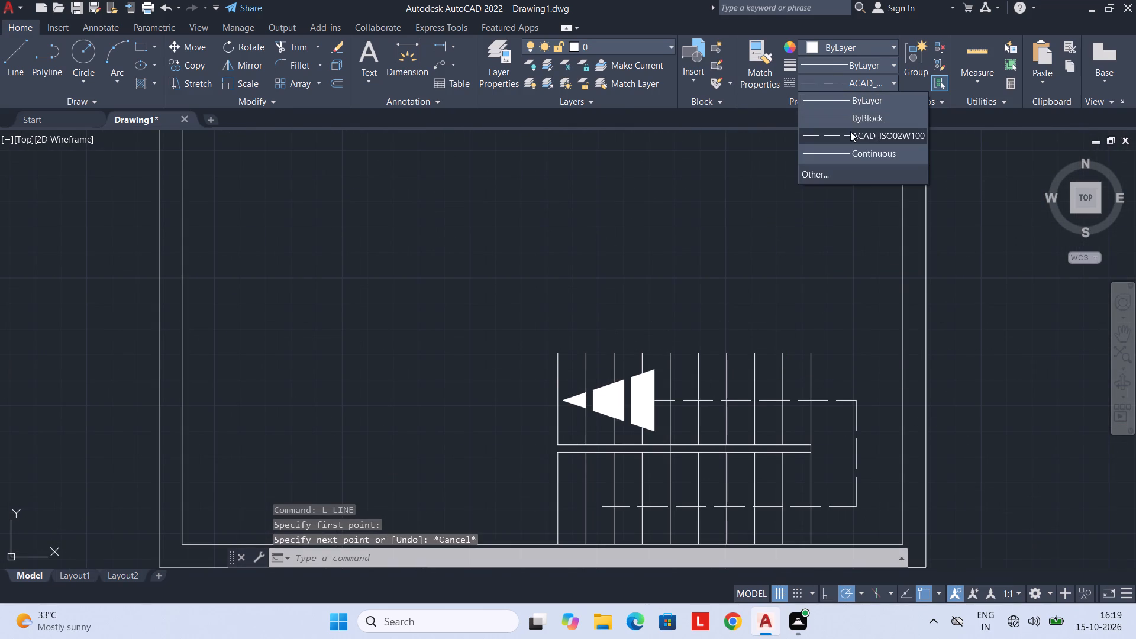
{"action": "left_click", "coordinate": [848, 151]}
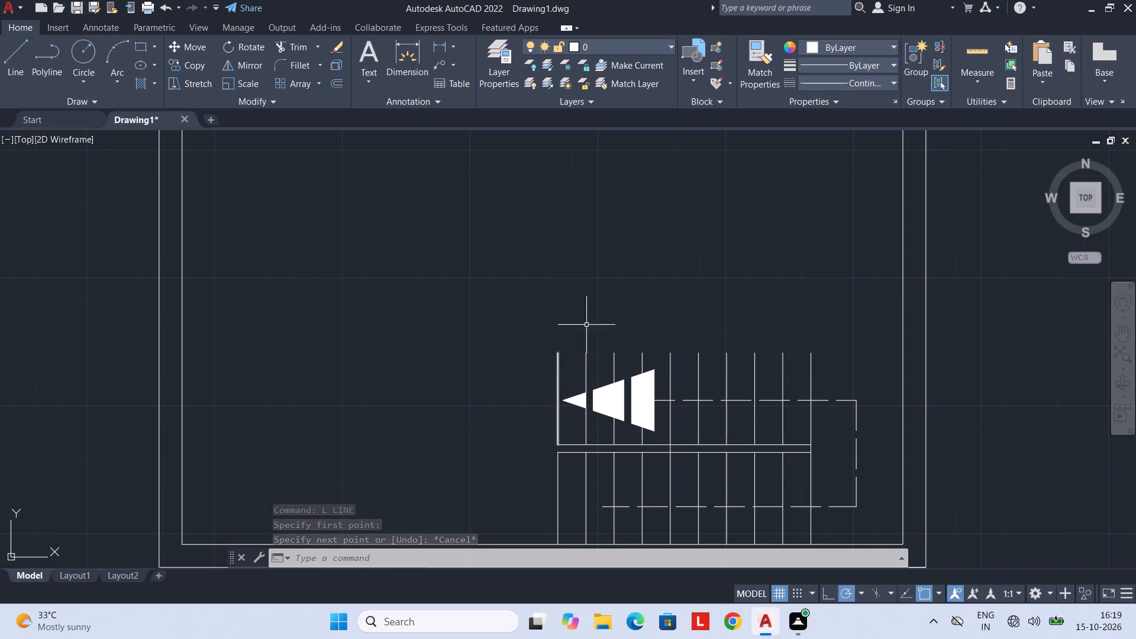
{"action": "left_click", "coordinate": [880, 75]}
{"action": "left_click", "coordinate": [864, 96]}
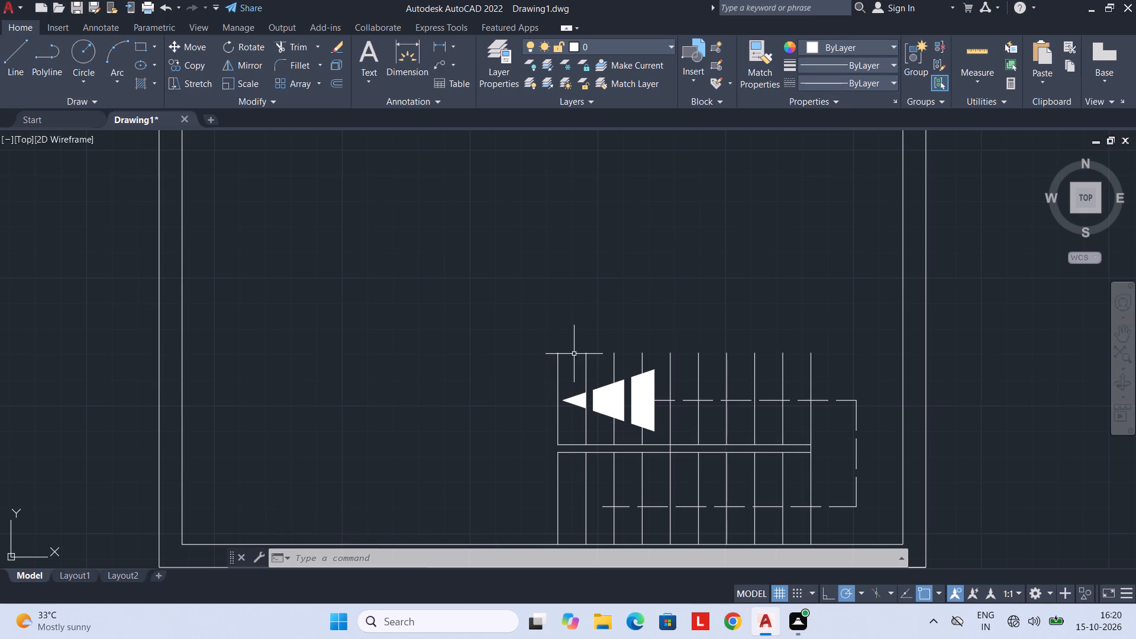
{"action": "key", "text": "space"}
{"action": "left_click", "coordinate": [557, 351]}
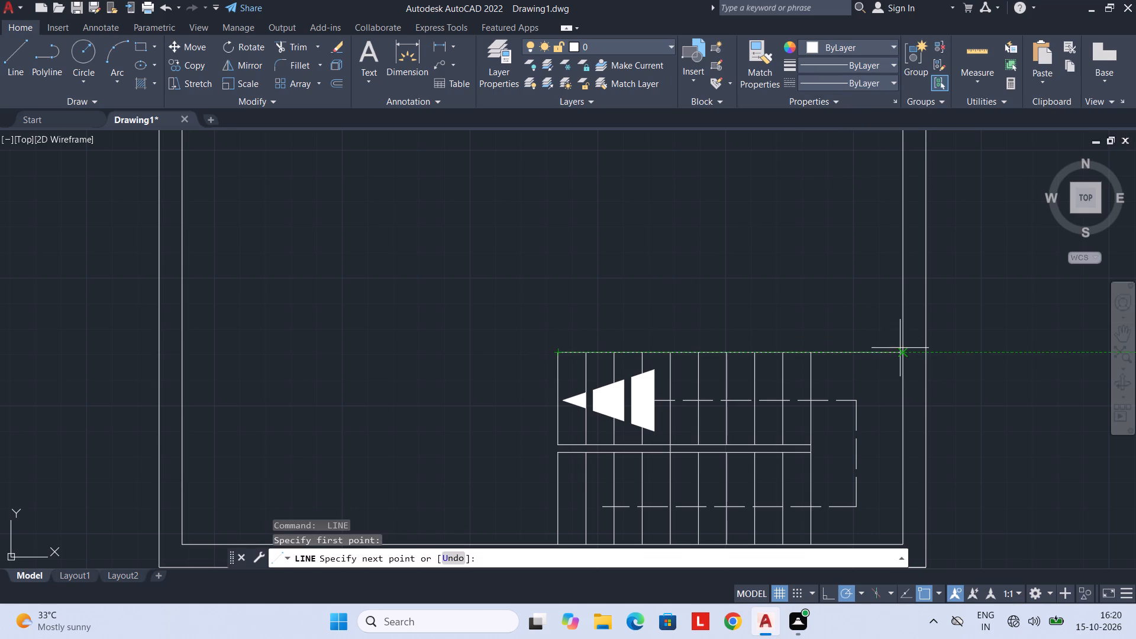
{"action": "left_click", "coordinate": [903, 353]}
{"action": "key", "text": "Escape"}
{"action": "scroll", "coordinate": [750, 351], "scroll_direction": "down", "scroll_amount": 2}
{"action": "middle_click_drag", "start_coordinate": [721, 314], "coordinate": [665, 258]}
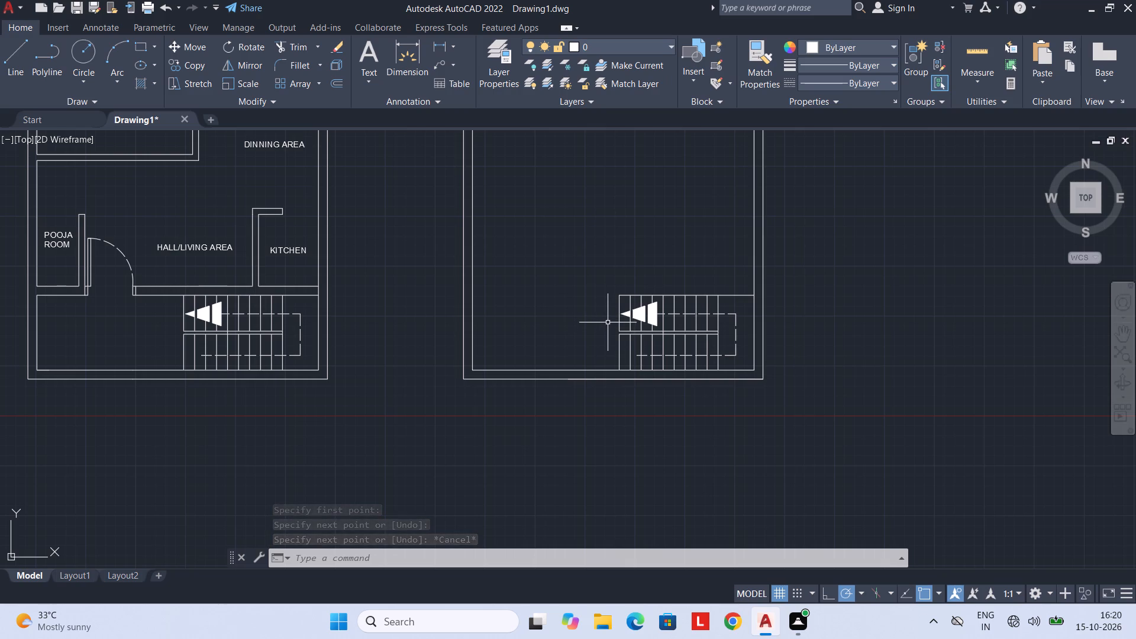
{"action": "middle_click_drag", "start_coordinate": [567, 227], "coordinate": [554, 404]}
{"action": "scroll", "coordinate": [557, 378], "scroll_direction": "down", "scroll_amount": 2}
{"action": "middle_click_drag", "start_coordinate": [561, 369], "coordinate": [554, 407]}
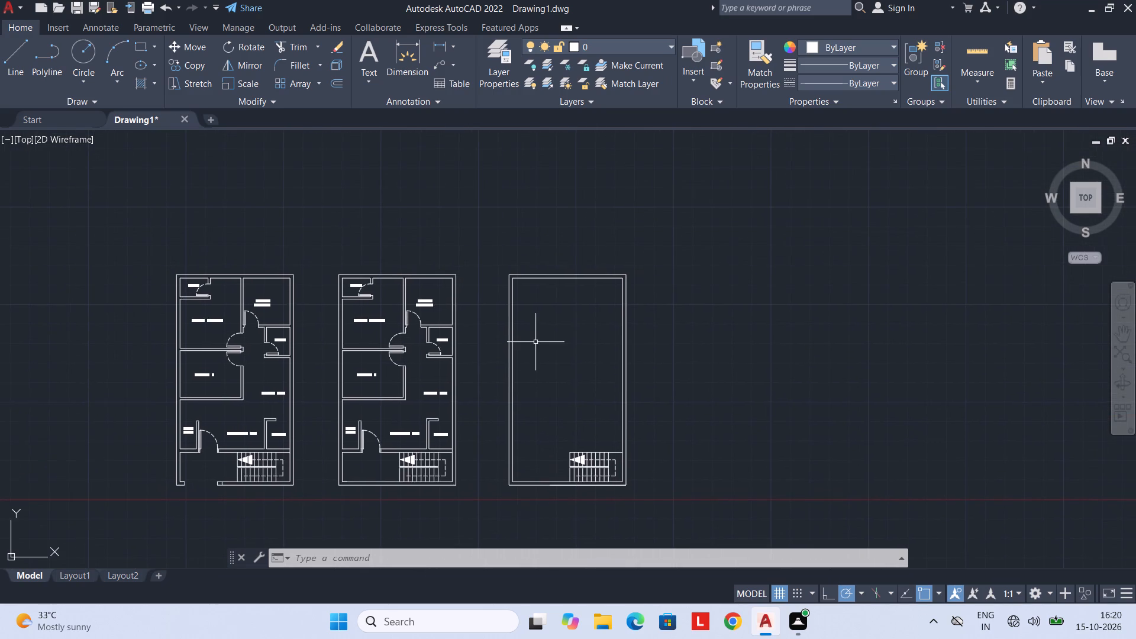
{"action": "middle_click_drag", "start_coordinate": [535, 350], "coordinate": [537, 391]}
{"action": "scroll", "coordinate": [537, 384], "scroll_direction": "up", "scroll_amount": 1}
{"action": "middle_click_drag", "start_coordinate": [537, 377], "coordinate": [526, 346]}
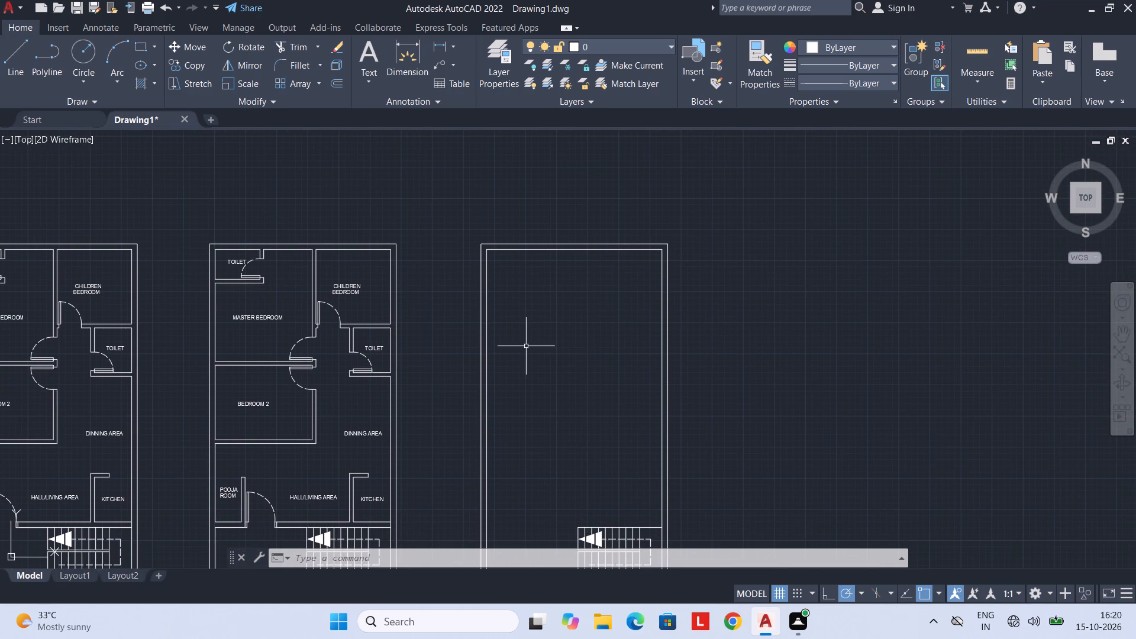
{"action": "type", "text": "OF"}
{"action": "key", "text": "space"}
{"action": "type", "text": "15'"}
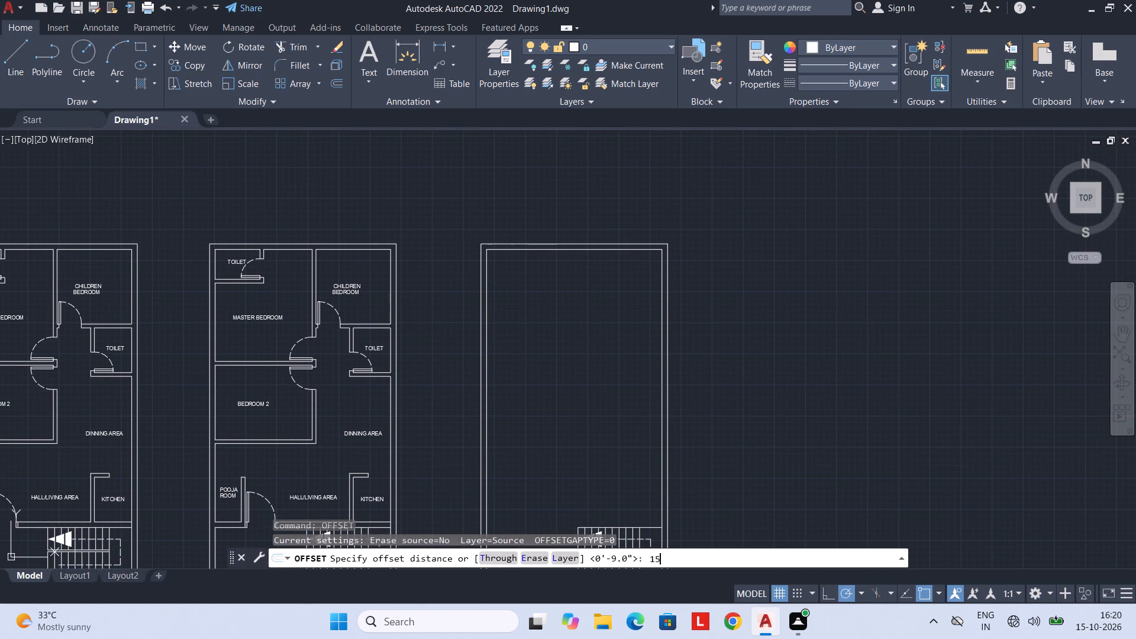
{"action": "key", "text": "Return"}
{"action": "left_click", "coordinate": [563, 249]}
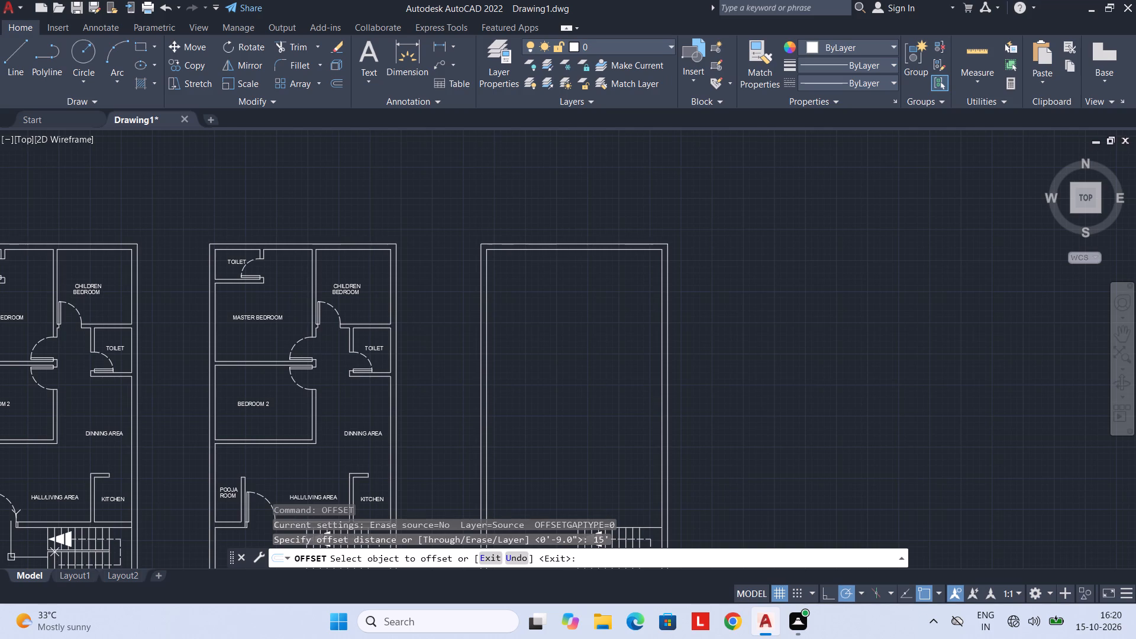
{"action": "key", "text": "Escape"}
Explode the farthest copy's inner wall outline into separate lines.
{"action": "key", "text": "x"}
{"action": "key", "text": "space"}
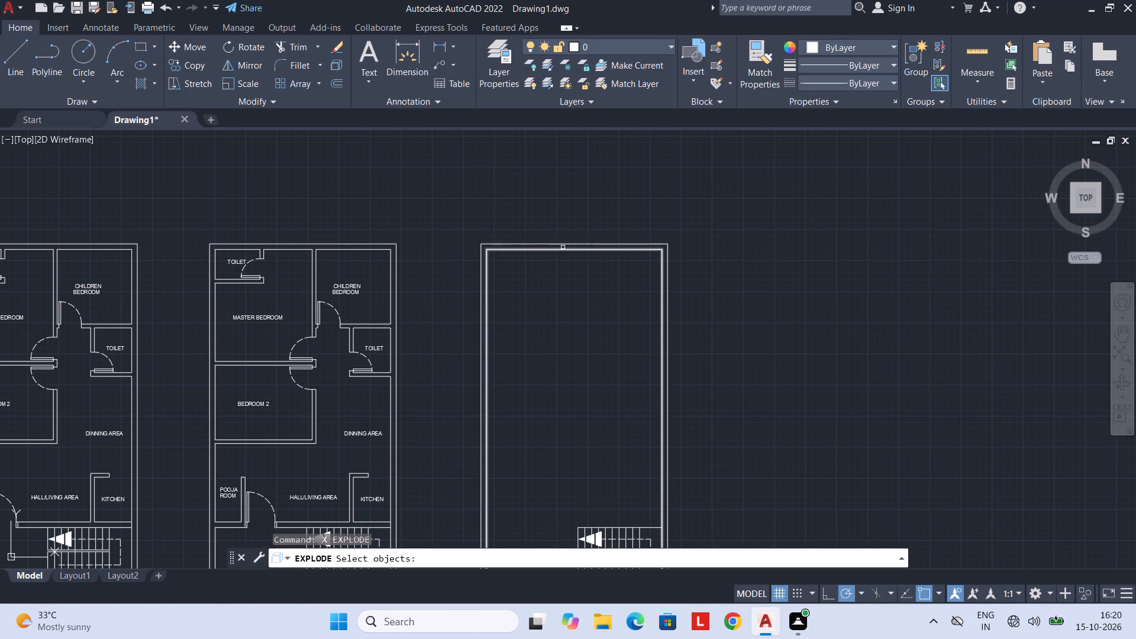
{"action": "left_click", "coordinate": [562, 250]}
{"action": "key", "text": "space"}
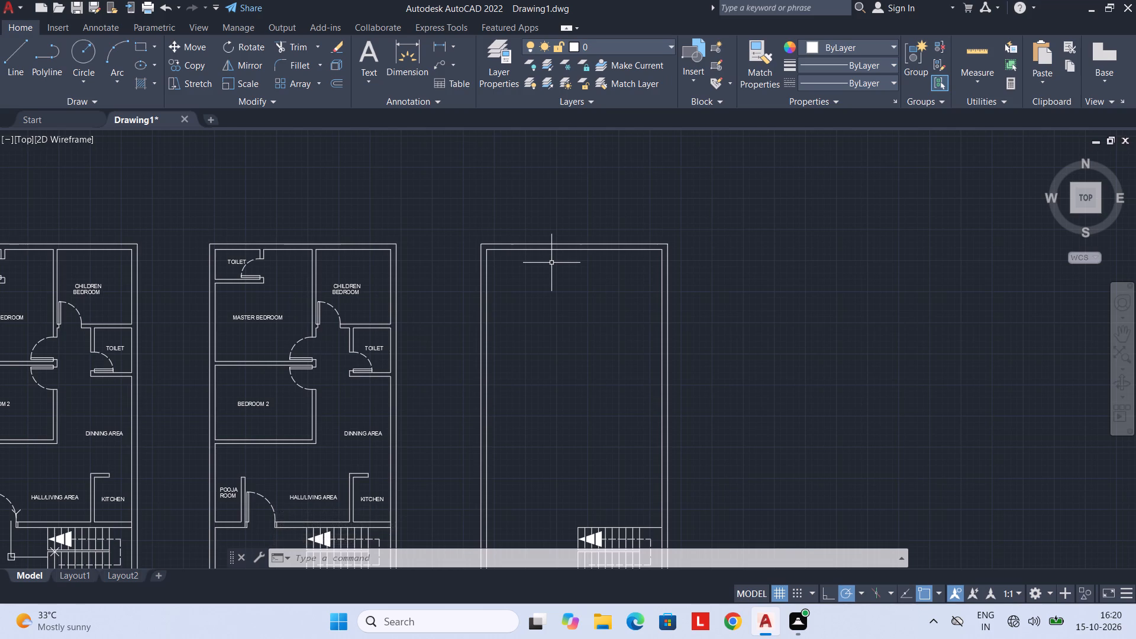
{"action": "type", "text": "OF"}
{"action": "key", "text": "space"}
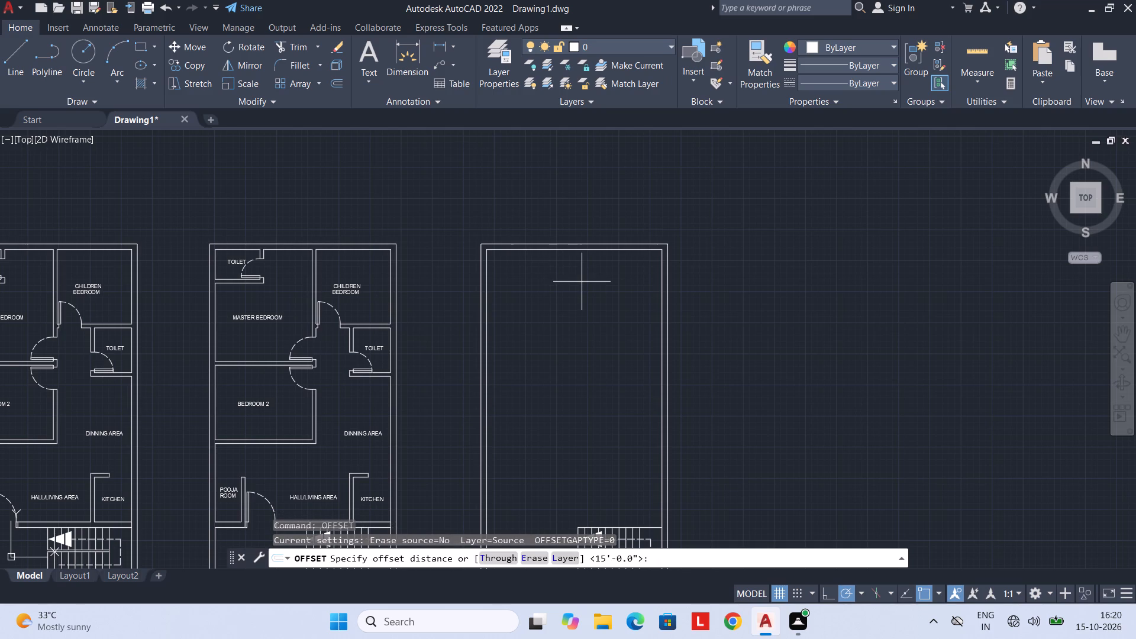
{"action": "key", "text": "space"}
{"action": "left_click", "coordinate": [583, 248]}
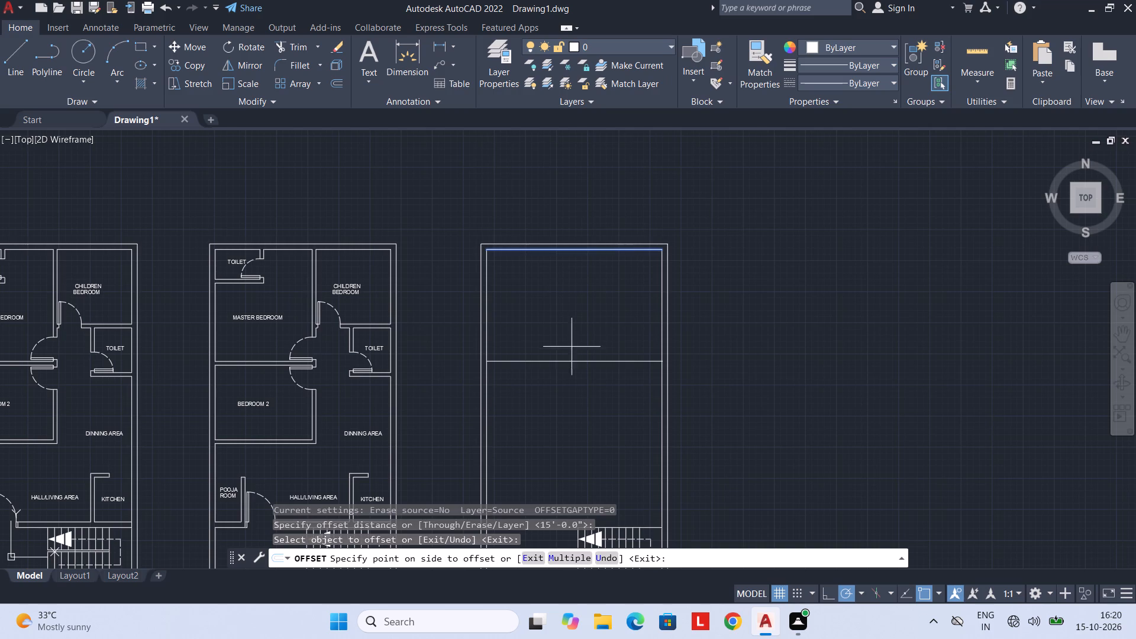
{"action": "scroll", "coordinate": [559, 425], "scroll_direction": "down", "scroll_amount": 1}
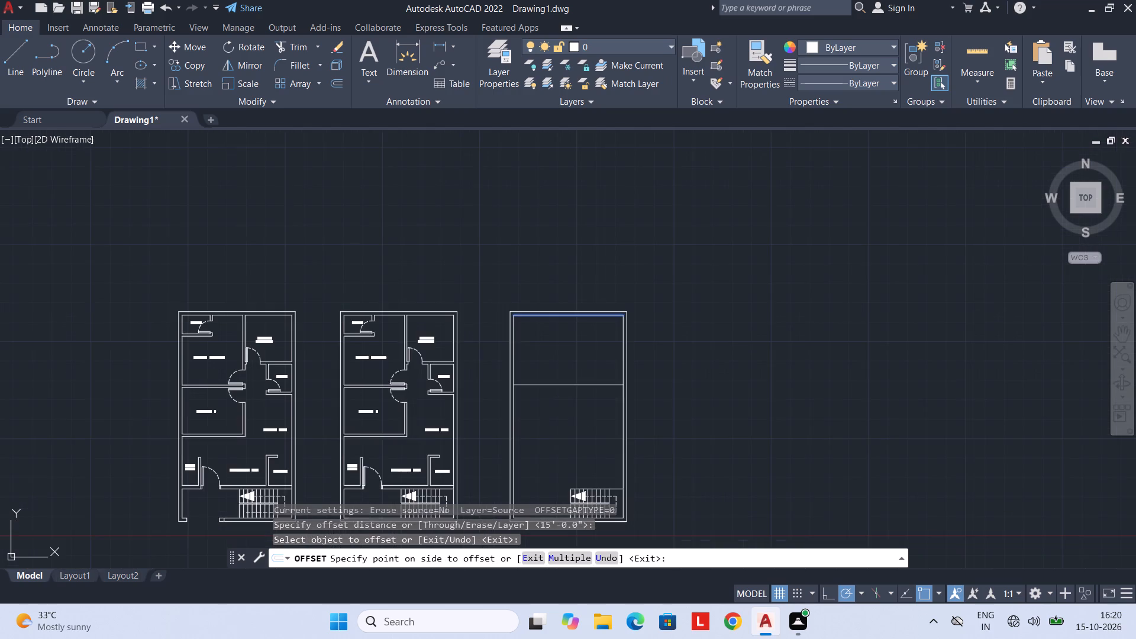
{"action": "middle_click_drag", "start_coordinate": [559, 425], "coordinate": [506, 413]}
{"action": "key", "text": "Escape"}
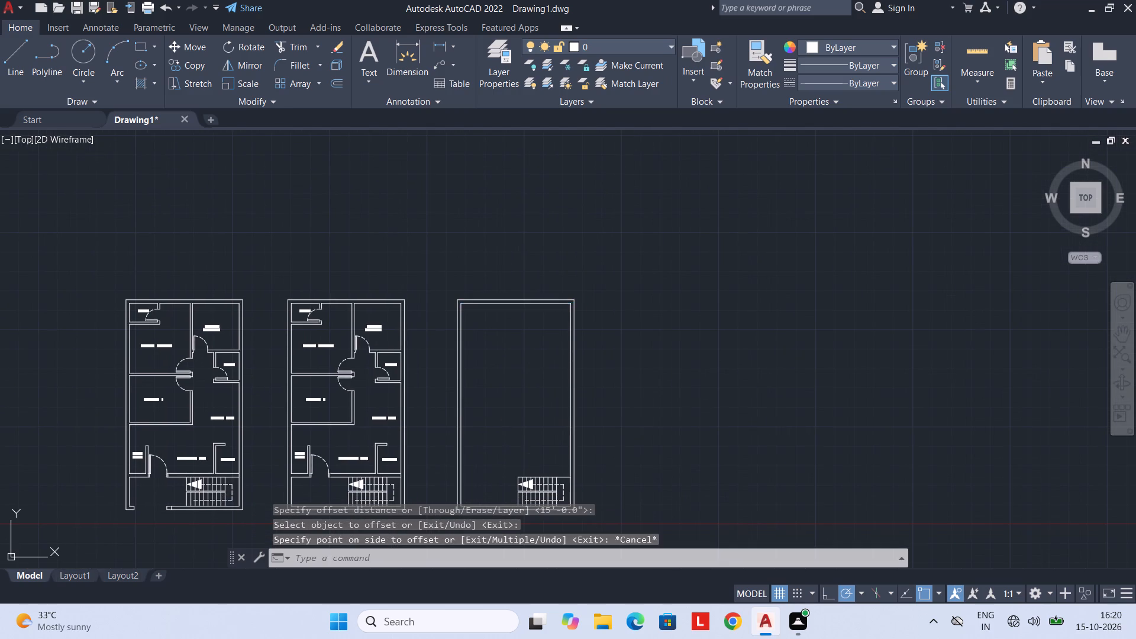
Offset the farthest copy's inner rear wall line 20' into the building.
{"action": "key", "text": "space"}
{"action": "type", "text": "20'"}
{"action": "key", "text": "Return"}
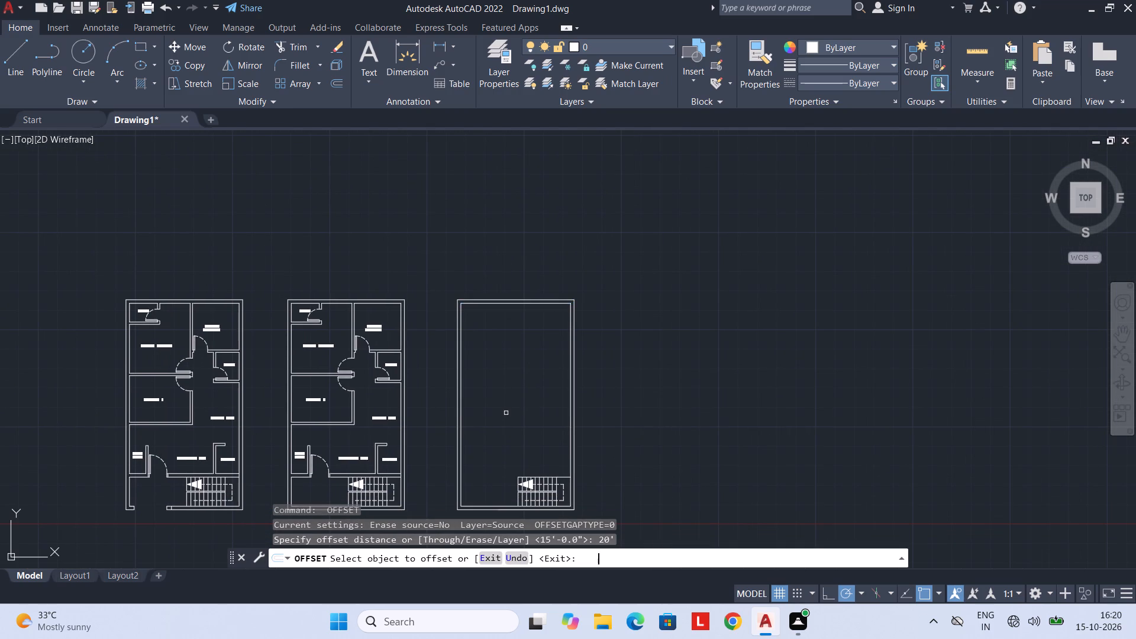
{"action": "left_click", "coordinate": [516, 302]}
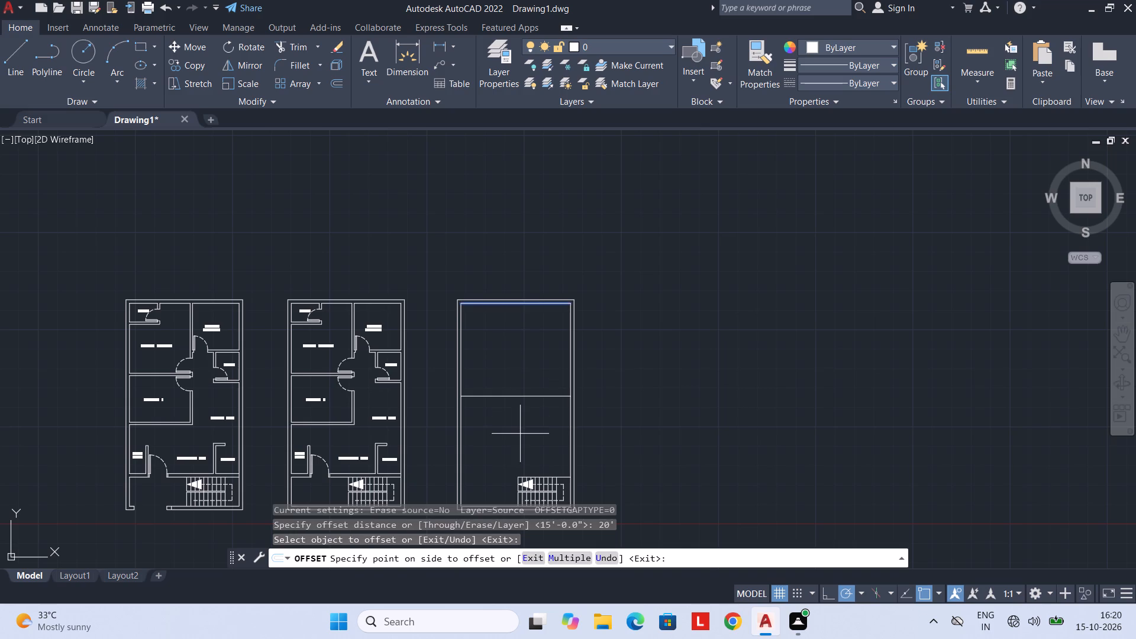
{"action": "left_click", "coordinate": [520, 434]}
{"action": "key", "text": "Escape"}
Offset the new partition line 9" toward the staircase to form the wall's second face.
{"action": "key", "text": "space"}
{"action": "type", "text": "9\""}
{"action": "key", "text": "Return"}
{"action": "scroll", "coordinate": [516, 433], "scroll_direction": "up", "scroll_amount": 1}
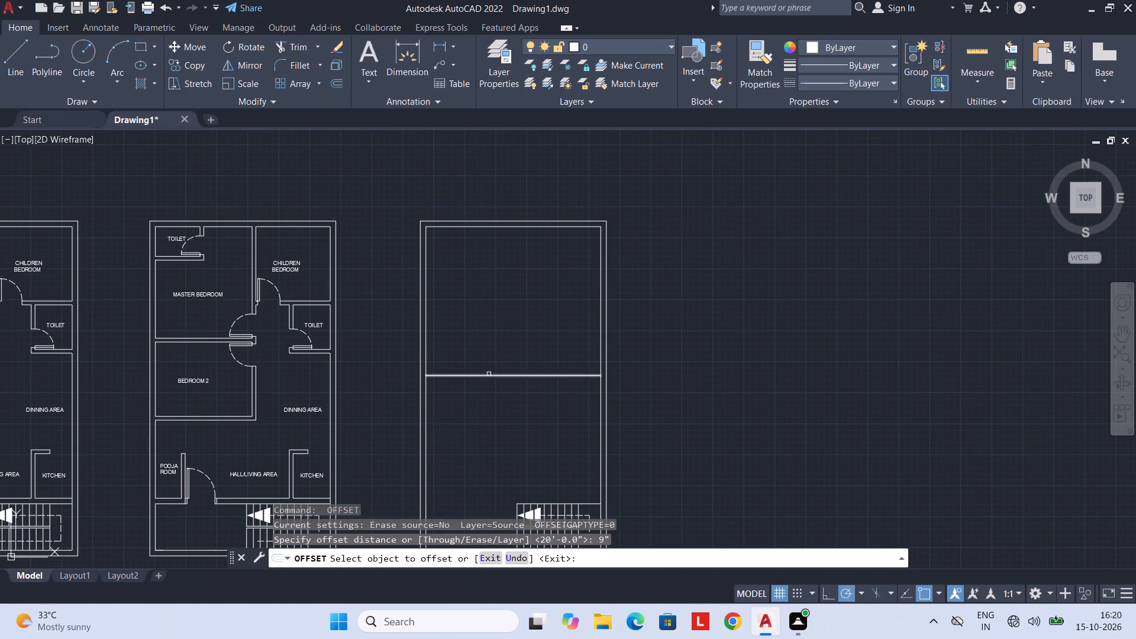
{"action": "left_click", "coordinate": [489, 374]}
{"action": "left_click_drag", "start_coordinate": [487, 441], "coordinate": [490, 453]}
{"action": "key", "text": "Escape"}
Trim the inner side wall lines between the two partition lines at both ends of the new wall.
{"action": "type", "text": "TR"}
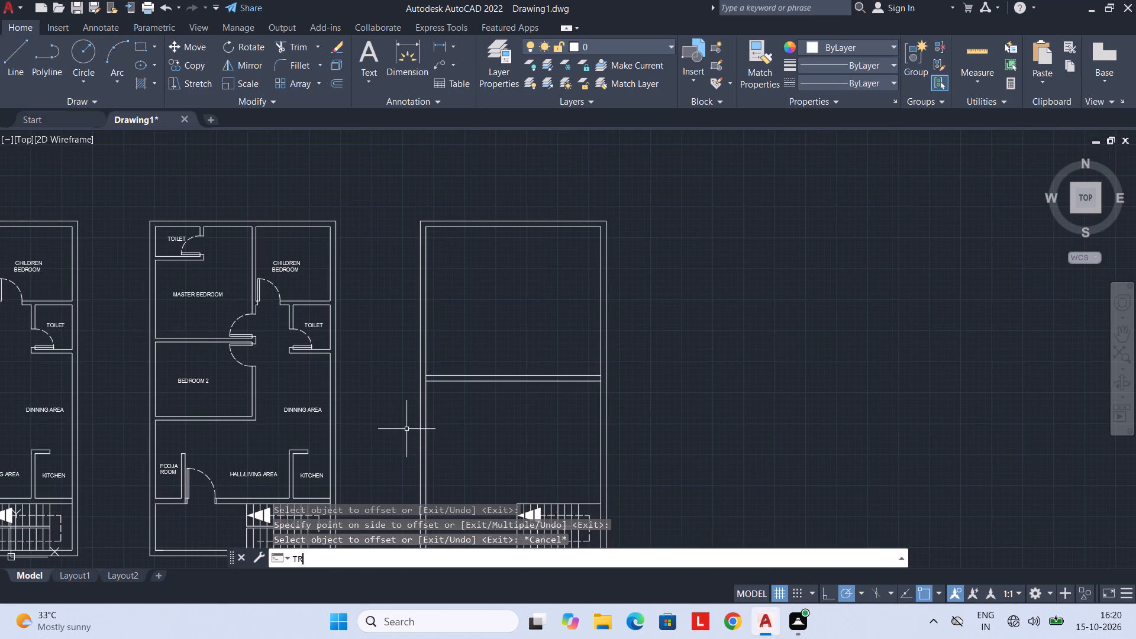
{"action": "key", "text": "space"}
{"action": "scroll", "coordinate": [414, 376], "scroll_direction": "up", "scroll_amount": 2}
{"action": "left_click", "coordinate": [442, 385]}
{"action": "middle_click_drag", "start_coordinate": [659, 426], "coordinate": [476, 487]}
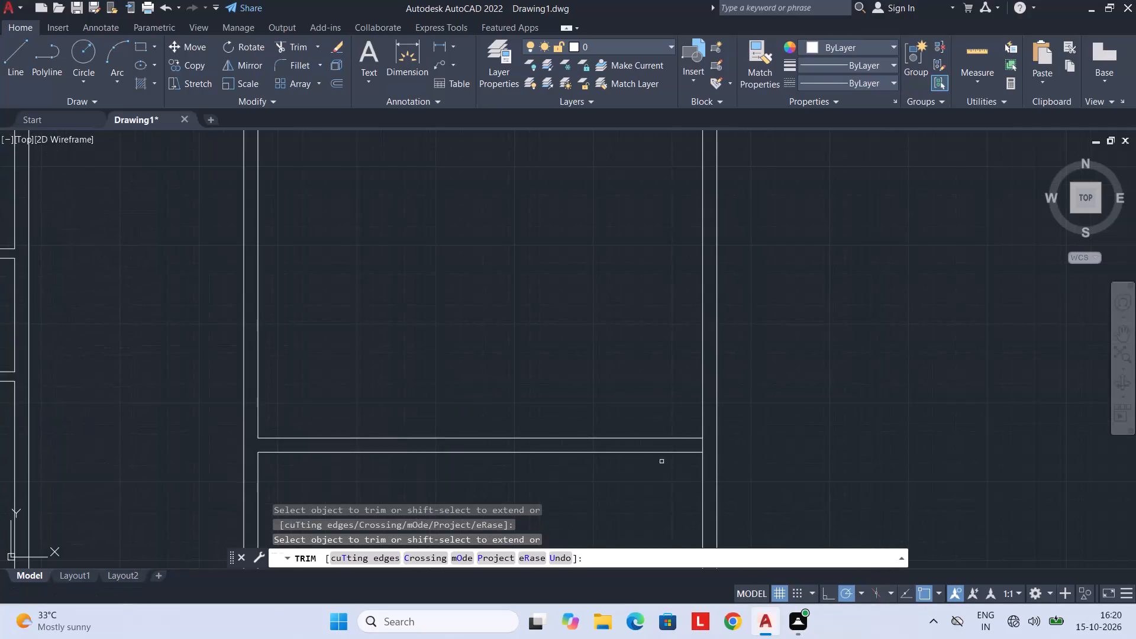
{"action": "left_click", "coordinate": [703, 441]}
{"action": "scroll", "coordinate": [567, 316], "scroll_direction": "down", "scroll_amount": 2}
{"action": "middle_click_drag", "start_coordinate": [567, 315], "coordinate": [566, 361]}
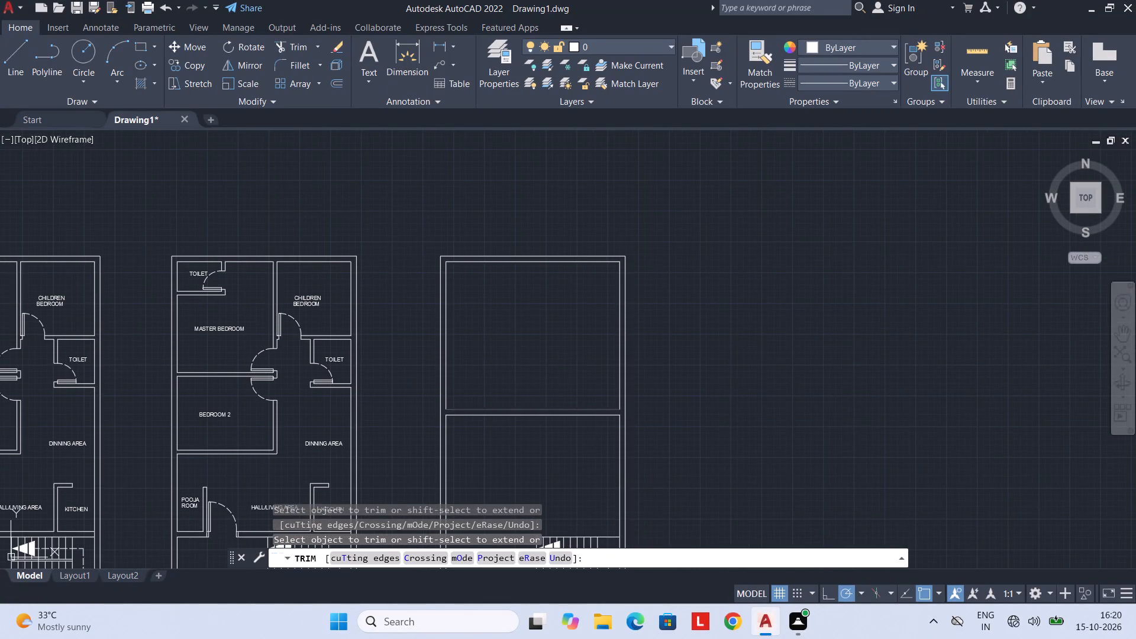
{"action": "key", "text": "Escape"}
Add the single-line text PENT HOUSE in the farthest copy's rear room with 6" height and 0 rotation.
{"action": "middle_click_drag", "start_coordinate": [551, 433], "coordinate": [541, 362]}
{"action": "key", "text": "d"}
{"action": "type", "text": "TT"}
{"action": "key", "text": "space"}
{"action": "left_click", "coordinate": [474, 280]}
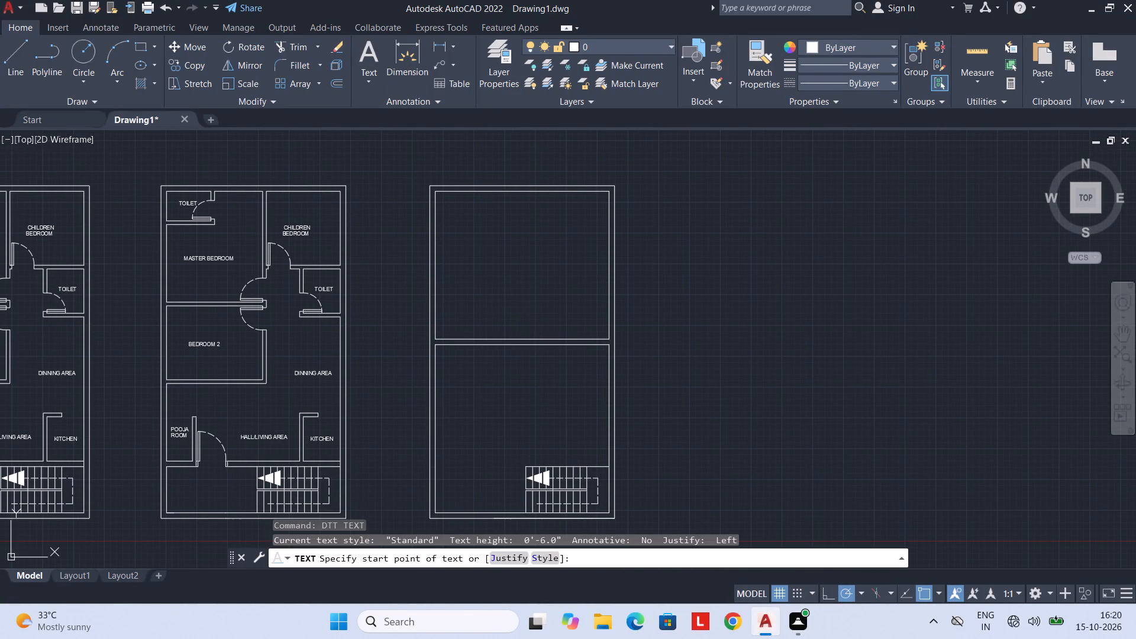
{"action": "type", "text": "PENT"}
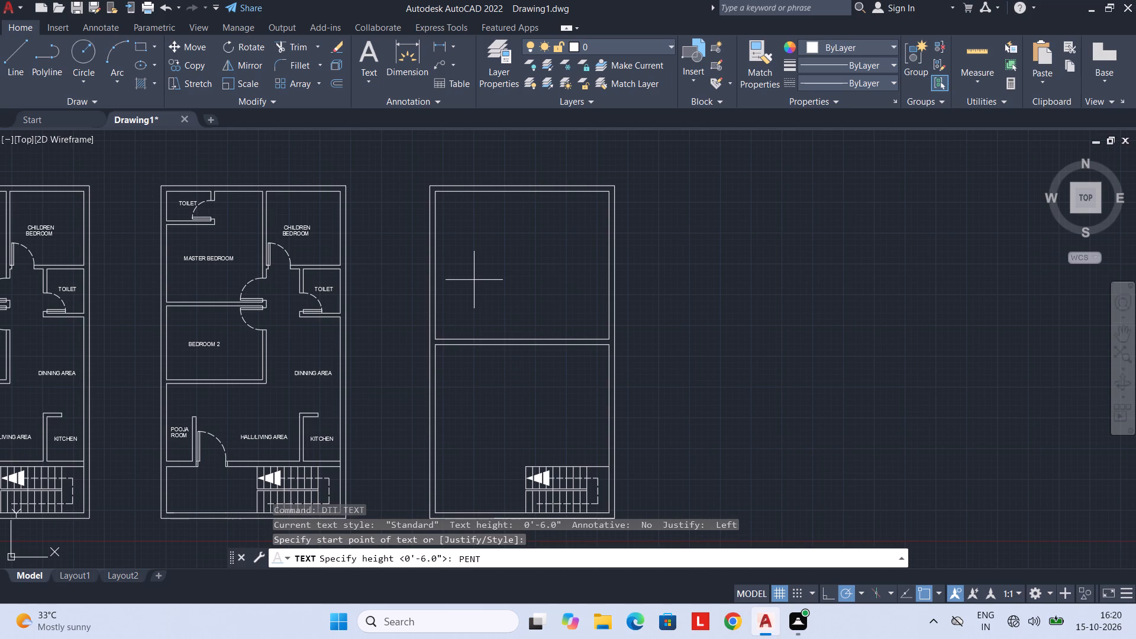
{"action": "key", "text": "BackSpace"}
{"action": "key", "text": "BackSpace"}
{"action": "key", "text": "BackSpace"}
{"action": "key", "text": "BackSpace"}
{"action": "key", "text": "space"}
{"action": "key", "text": "space"}
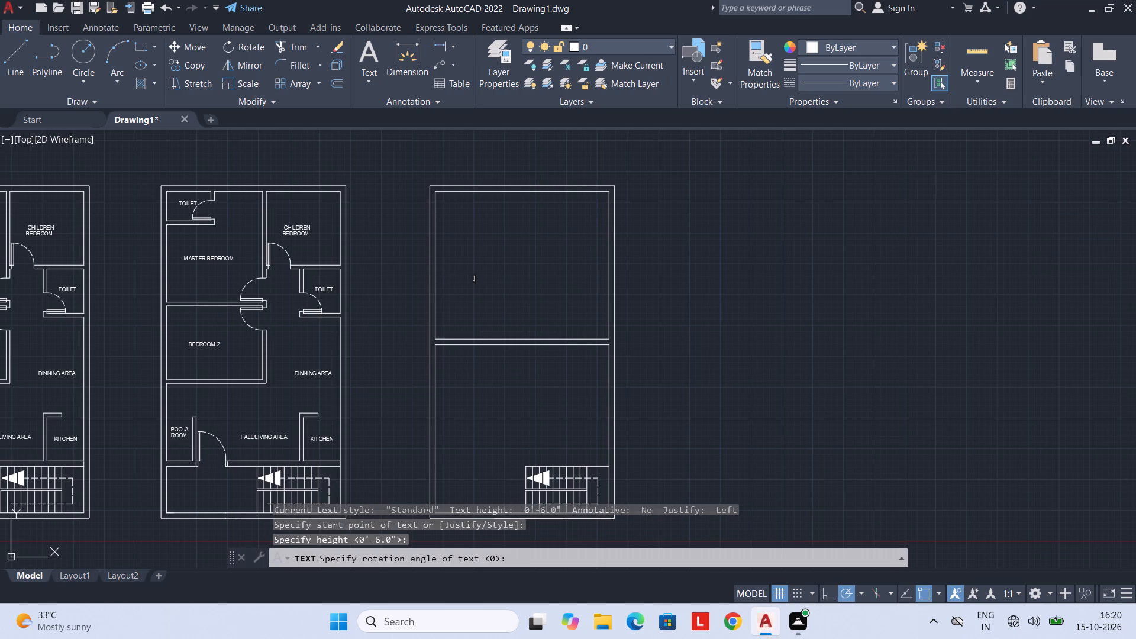
{"action": "type", "text": "PENT HOUSE"}
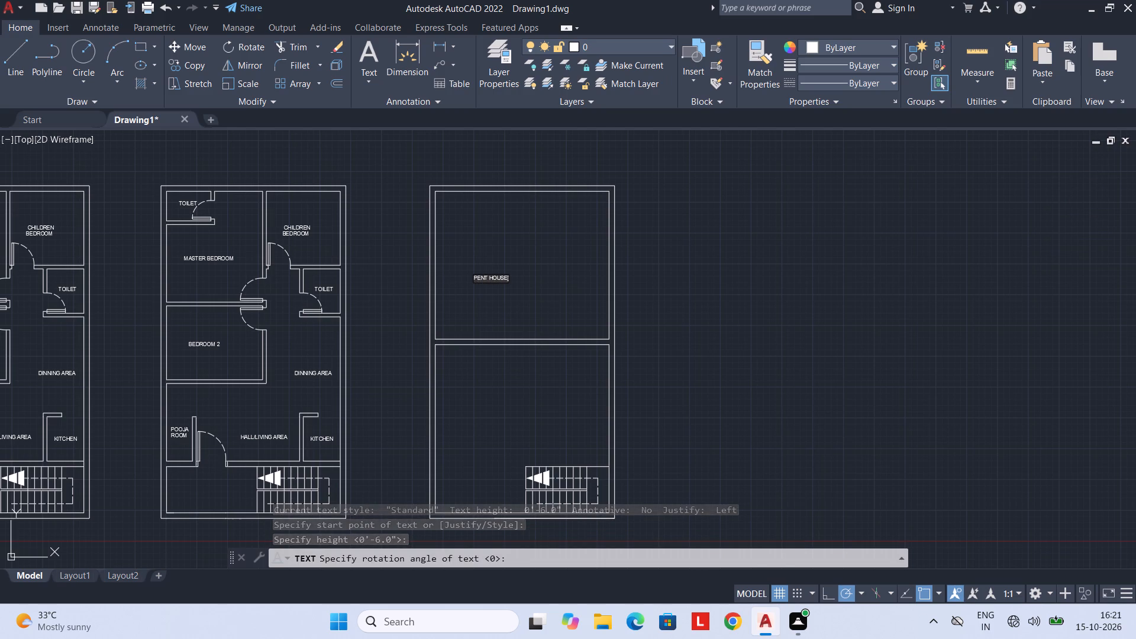
{"action": "key", "text": "Return"}
{"action": "key", "text": "Return"}
{"action": "key", "text": "Escape"}
Move the PENT HOUSE label closer to the centre of its room.
{"action": "scroll", "coordinate": [474, 280], "scroll_direction": "up", "scroll_amount": 2}
{"action": "left_click_drag", "start_coordinate": [499, 251], "coordinate": [460, 305]}
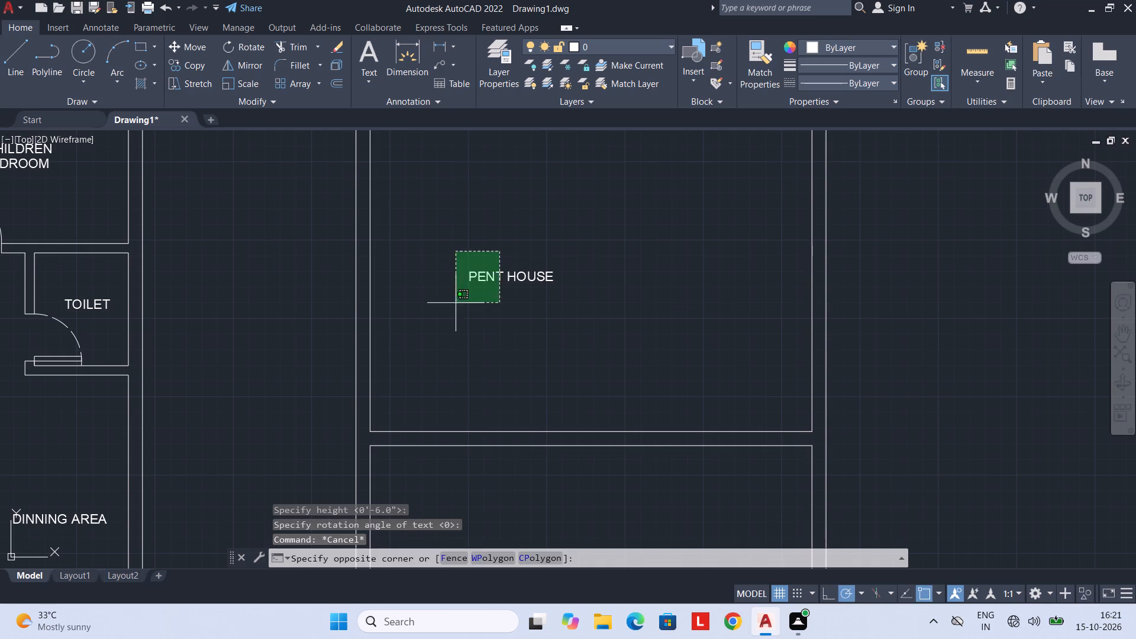
{"action": "left_click_drag", "start_coordinate": [460, 305], "coordinate": [601, 279]}
{"action": "key", "text": "m"}
{"action": "key", "text": "space"}
{"action": "left_click", "coordinate": [509, 285]}
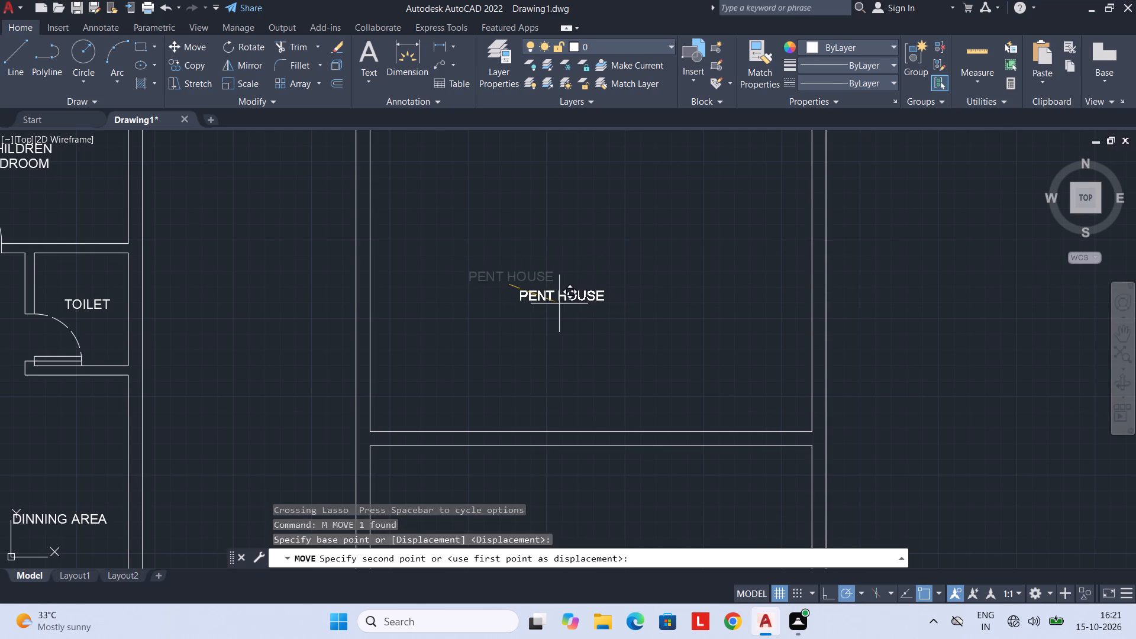
{"action": "left_click", "coordinate": [558, 301]}
{"action": "key", "text": "Escape"}
Set the current linetype to ACAD_ISO02W100 and draw two crossing diagonals across the original plan's front entrance gap.
{"action": "scroll", "coordinate": [550, 322], "scroll_direction": "down", "scroll_amount": 3}
{"action": "middle_click_drag", "start_coordinate": [548, 322], "coordinate": [503, 287]}
{"action": "middle_click_drag", "start_coordinate": [498, 348], "coordinate": [517, 306]}
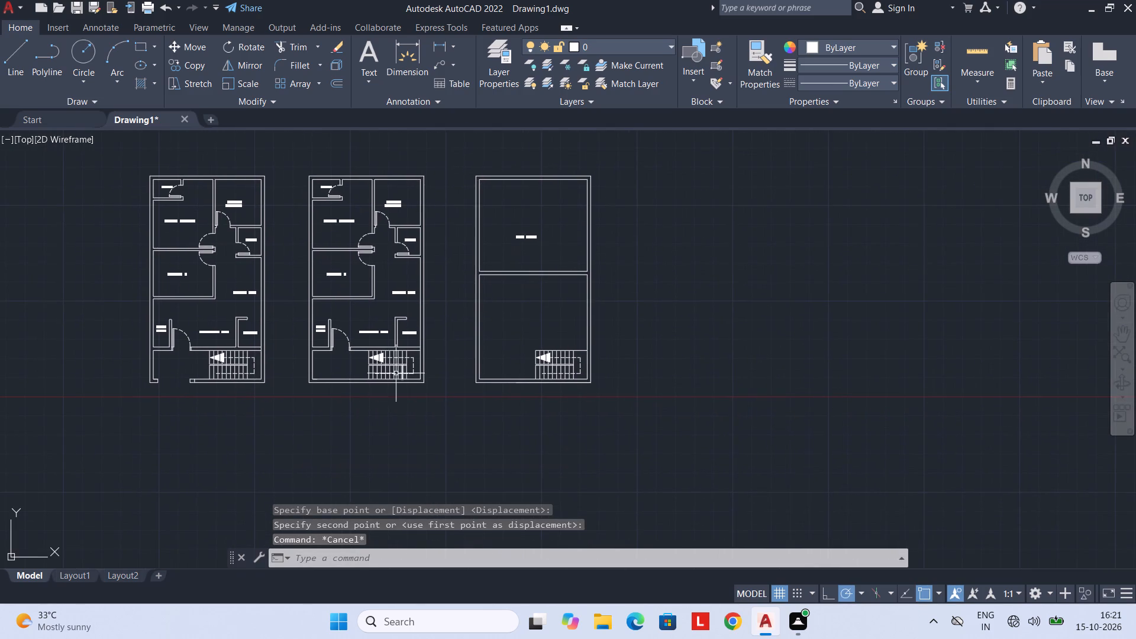
{"action": "middle_click_drag", "start_coordinate": [396, 373], "coordinate": [453, 356]}
{"action": "scroll", "coordinate": [276, 362], "scroll_direction": "up", "scroll_amount": 1}
{"action": "middle_click_drag", "start_coordinate": [276, 362], "coordinate": [417, 366]}
{"action": "middle_click_drag", "start_coordinate": [390, 383], "coordinate": [461, 371]}
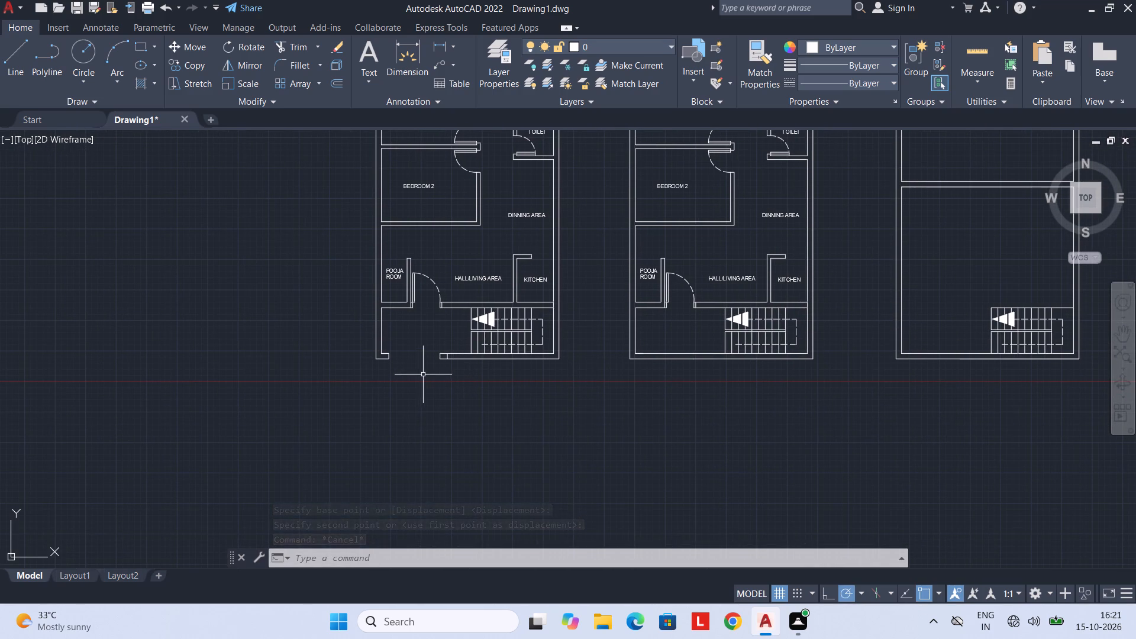
{"action": "middle_click_drag", "start_coordinate": [424, 373], "coordinate": [426, 379]}
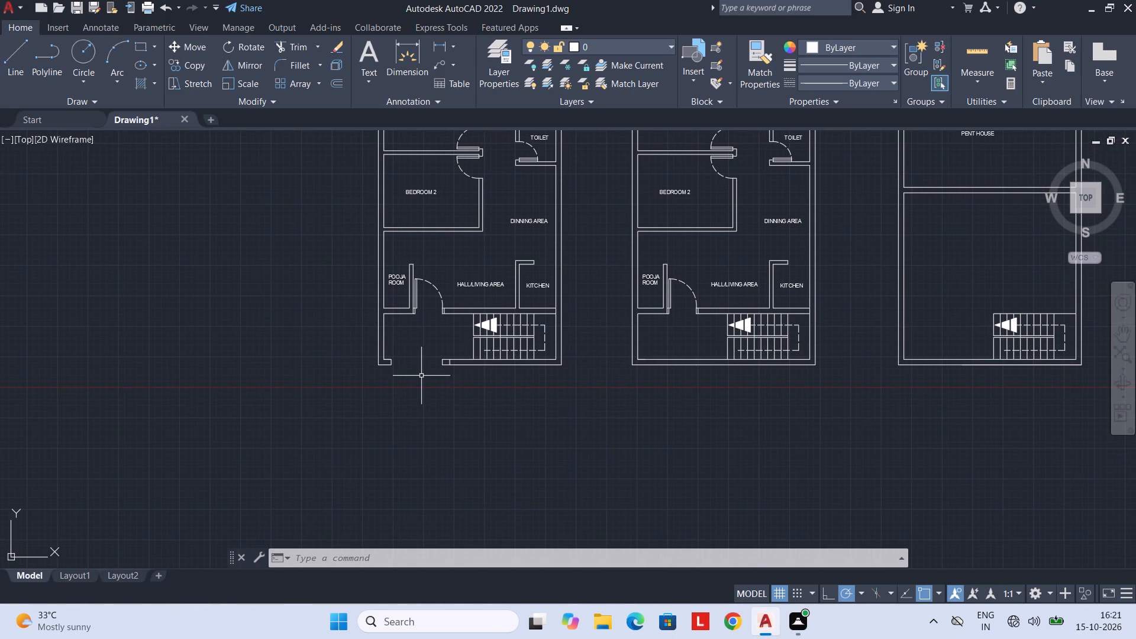
{"action": "type", "text": "L"}
{"action": "key", "text": "space"}
{"action": "left_click", "coordinate": [857, 83]}
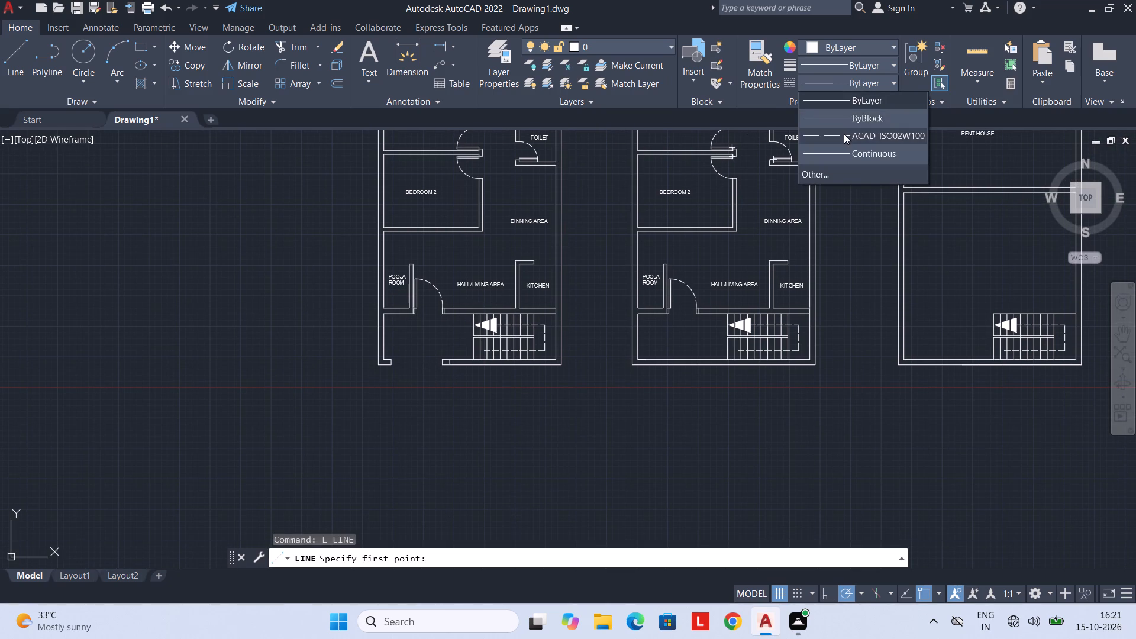
{"action": "left_click", "coordinate": [844, 134]}
{"action": "scroll", "coordinate": [393, 341], "scroll_direction": "up", "scroll_amount": 1}
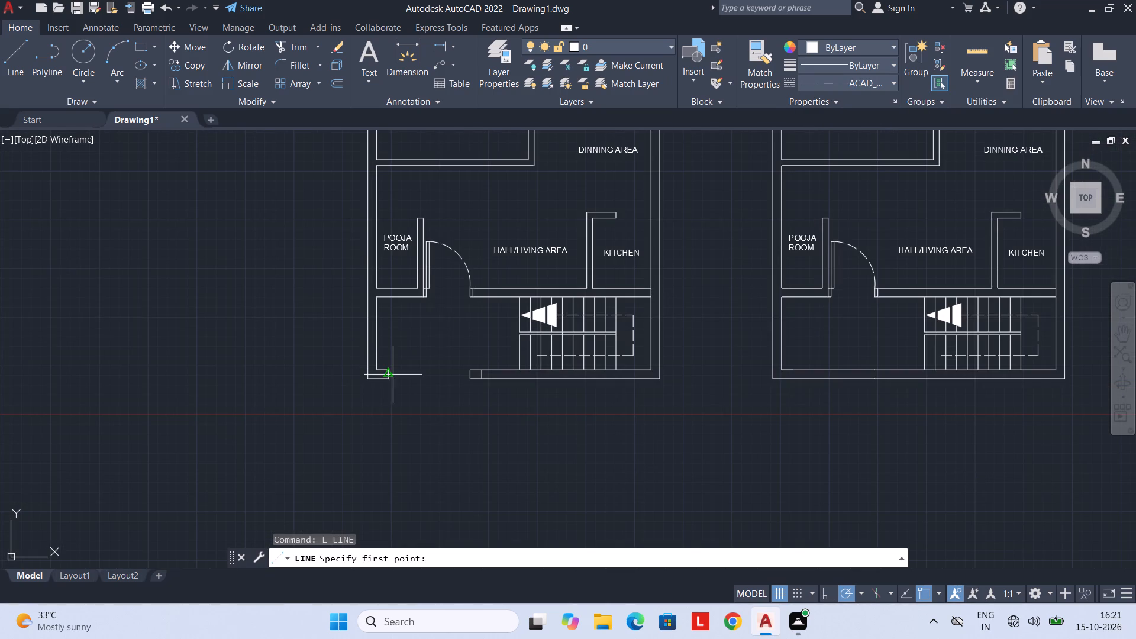
{"action": "scroll", "coordinate": [392, 369], "scroll_direction": "up", "scroll_amount": 2}
{"action": "left_click", "coordinate": [385, 374]}
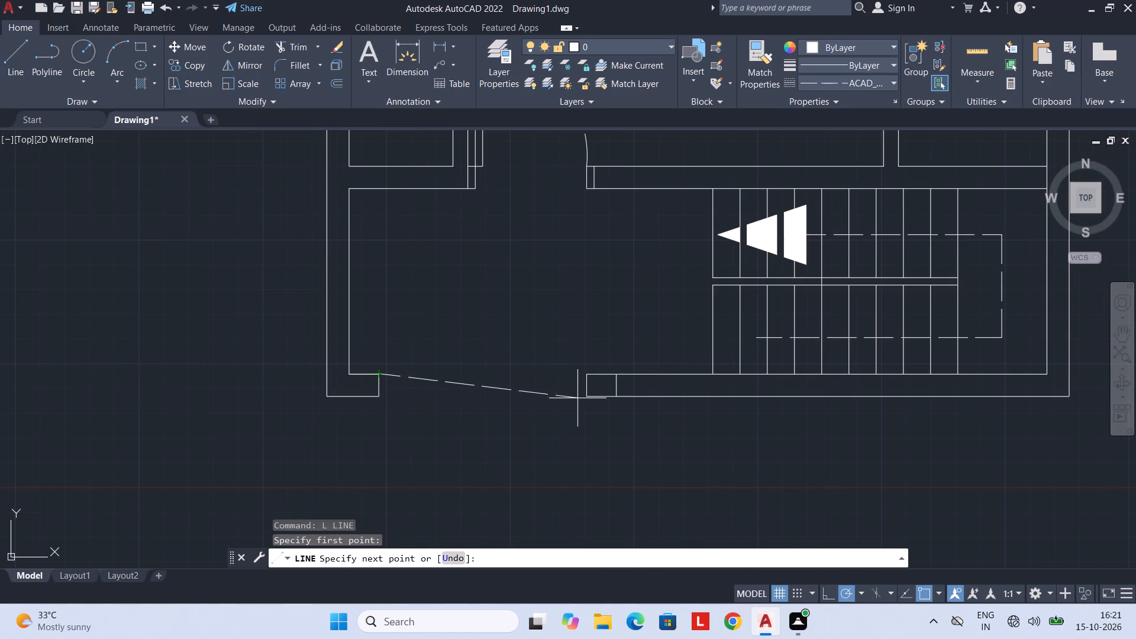
{"action": "left_click", "coordinate": [589, 393]}
{"action": "key", "text": "space"}
{"action": "key", "text": "space"}
{"action": "left_click", "coordinate": [585, 375]}
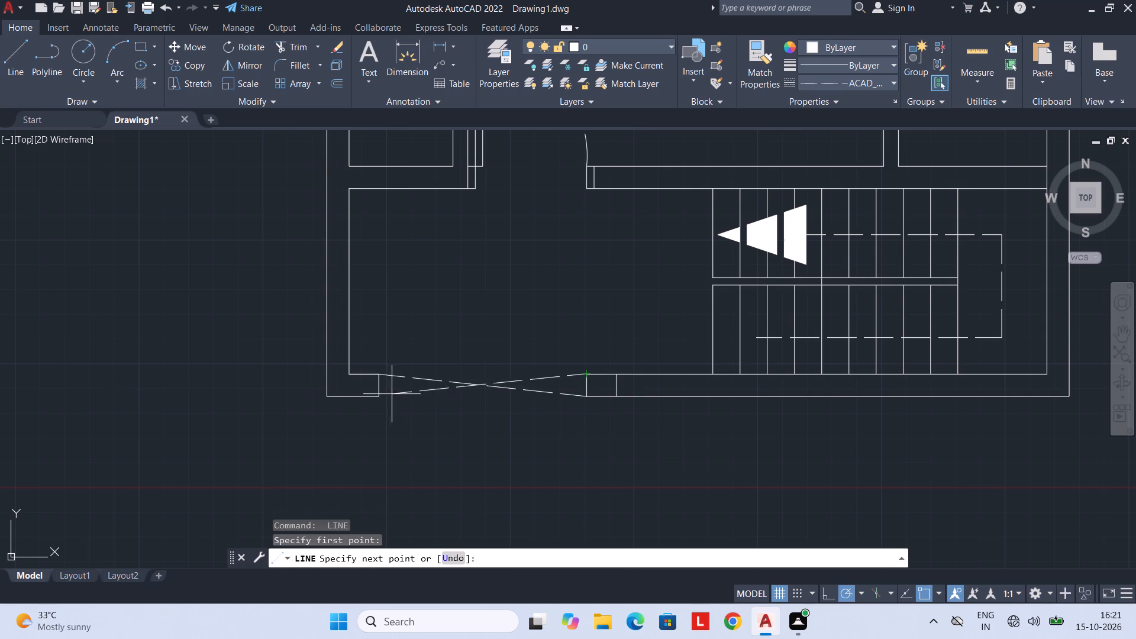
{"action": "left_click", "coordinate": [379, 393]}
{"action": "key", "text": "space"}
Move all three floor plans together straight up by about 41'-6".
{"action": "scroll", "coordinate": [482, 429], "scroll_direction": "down", "scroll_amount": 3}
{"action": "middle_click_drag", "start_coordinate": [485, 428], "coordinate": [366, 411]}
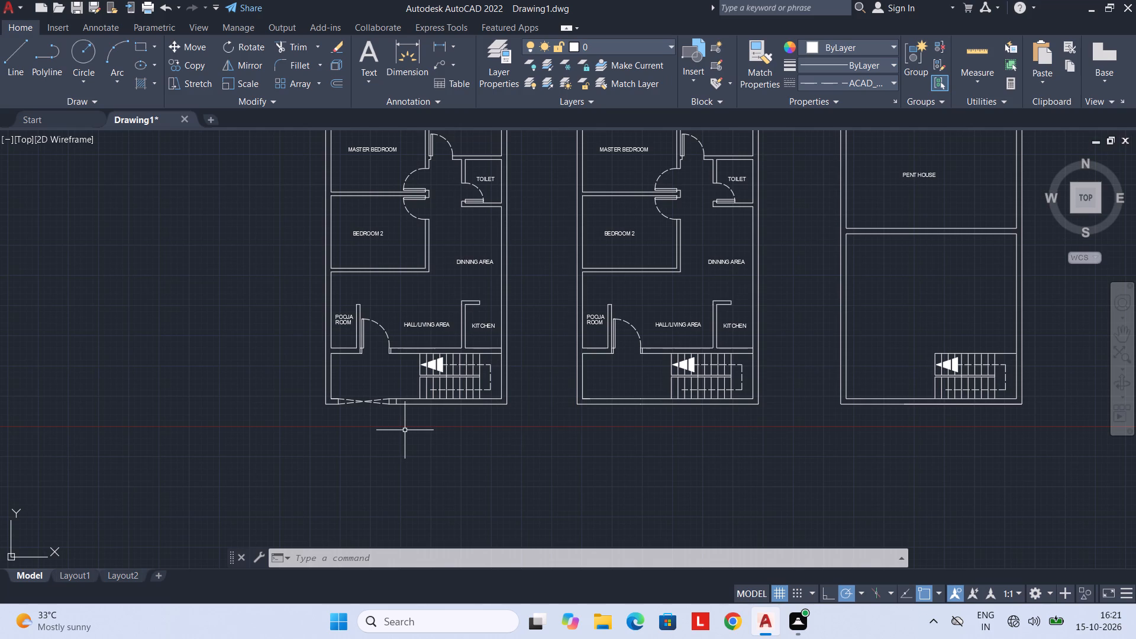
{"action": "middle_click", "coordinate": [431, 445]}
{"action": "scroll", "coordinate": [433, 438], "scroll_direction": "down", "scroll_amount": 2}
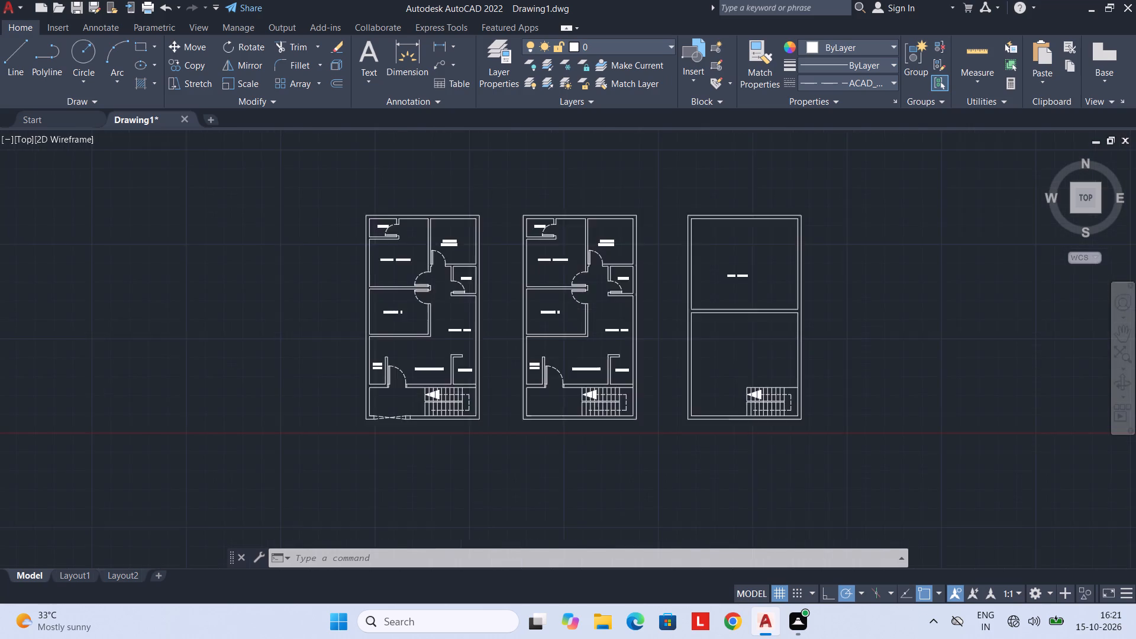
{"action": "middle_click", "coordinate": [433, 439]}
{"action": "left_click_drag", "start_coordinate": [433, 231], "coordinate": [708, 314]}
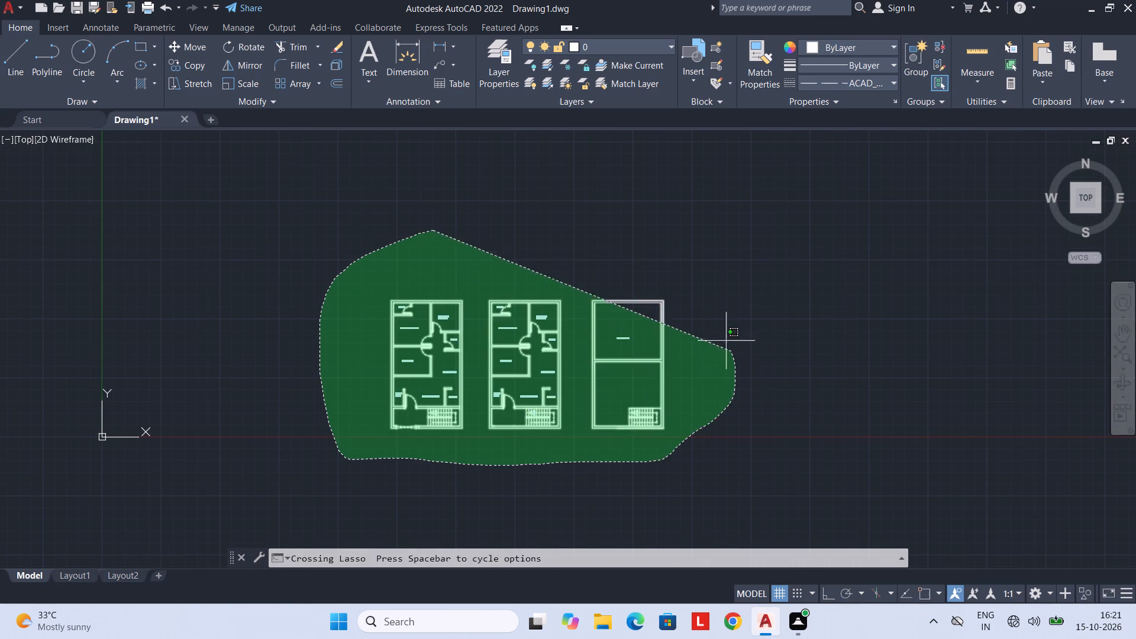
{"action": "left_click_drag", "start_coordinate": [708, 314], "coordinate": [702, 305]}
{"action": "key", "text": "m"}
{"action": "key", "text": "space"}
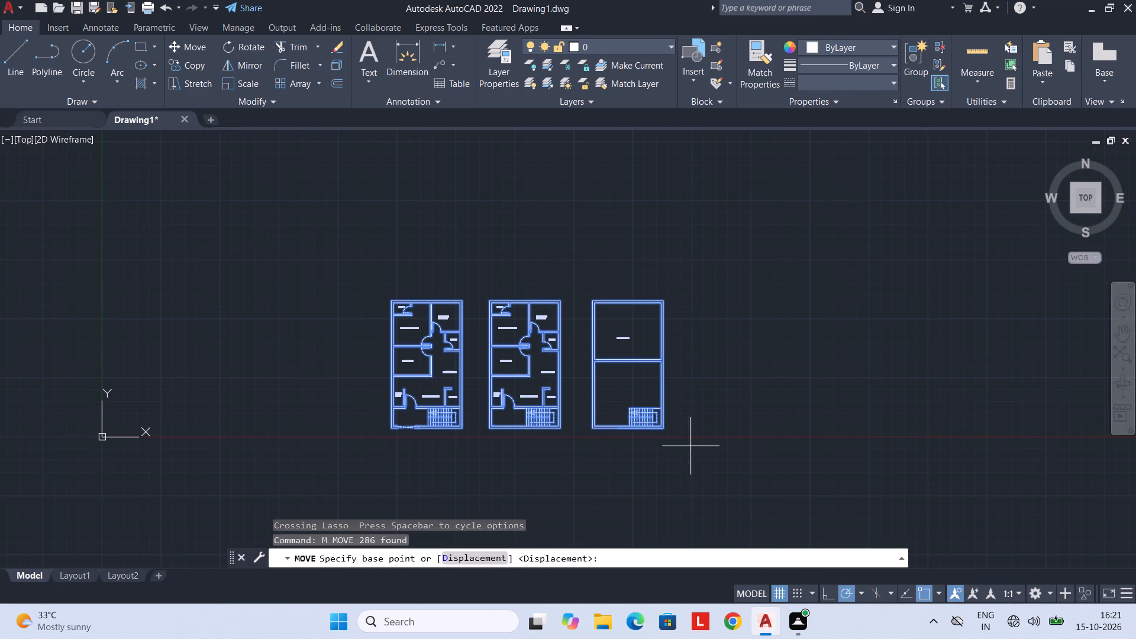
{"action": "left_click", "coordinate": [666, 431]}
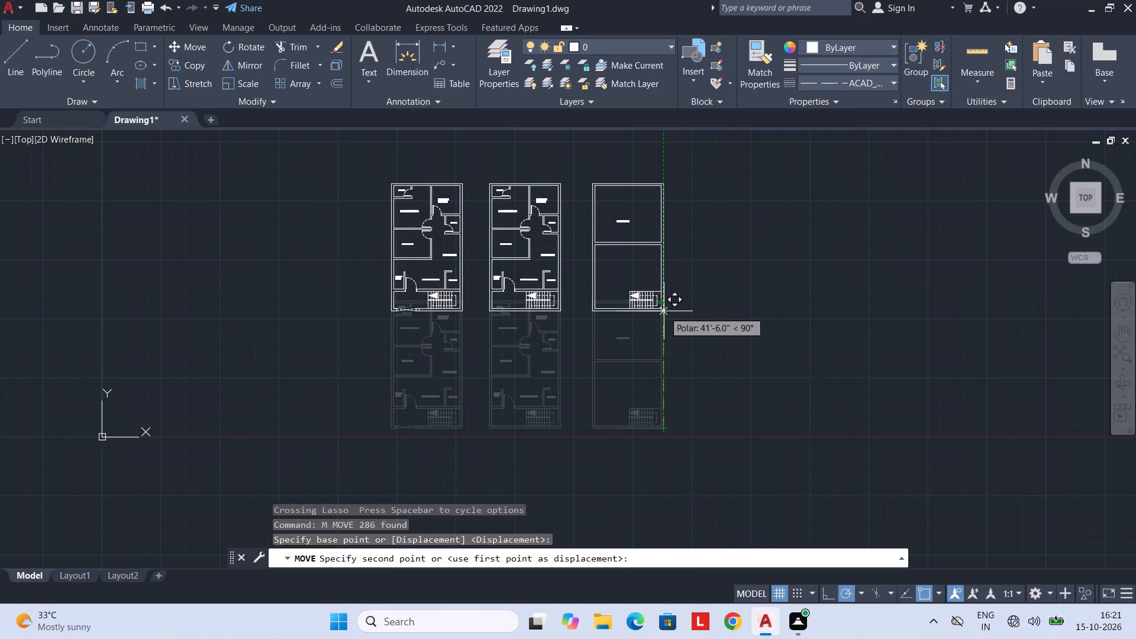
{"action": "left_click", "coordinate": [664, 311]}
Move all three floor plans together farther straight up, using the penthouse plan's front outer corner beside the staircase as base point.
{"action": "middle_click_drag", "start_coordinate": [625, 415], "coordinate": [618, 445]}
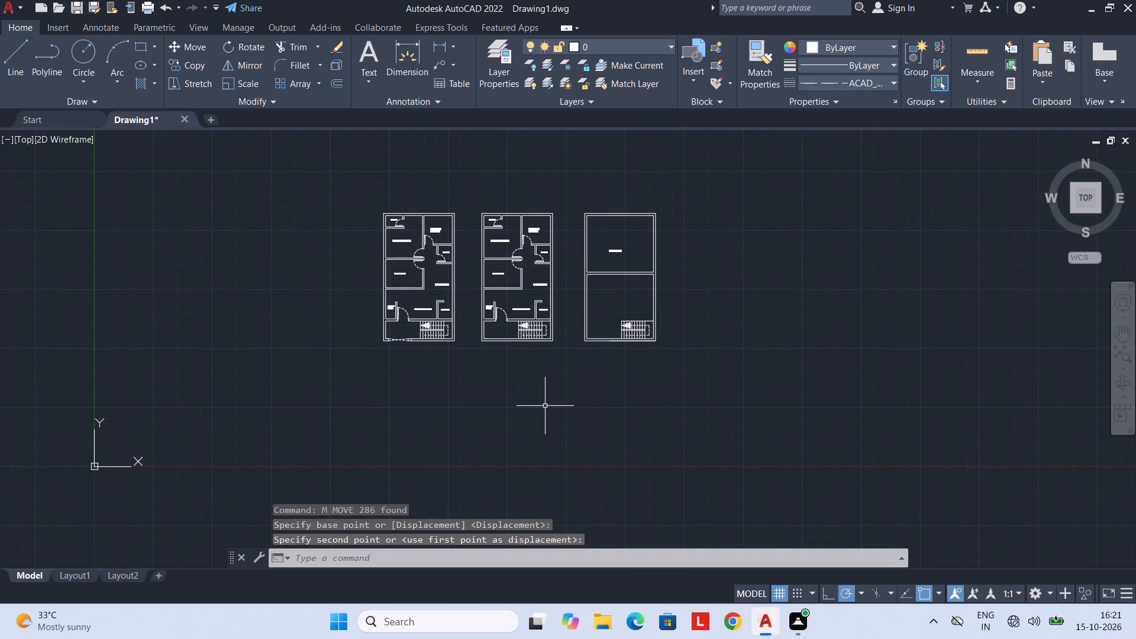
{"action": "middle_click_drag", "start_coordinate": [541, 404], "coordinate": [544, 379]}
{"action": "middle_click_drag", "start_coordinate": [393, 376], "coordinate": [402, 424]}
{"action": "middle_click", "coordinate": [402, 425]}
{"action": "scroll", "coordinate": [418, 262], "scroll_direction": "down", "scroll_amount": 2}
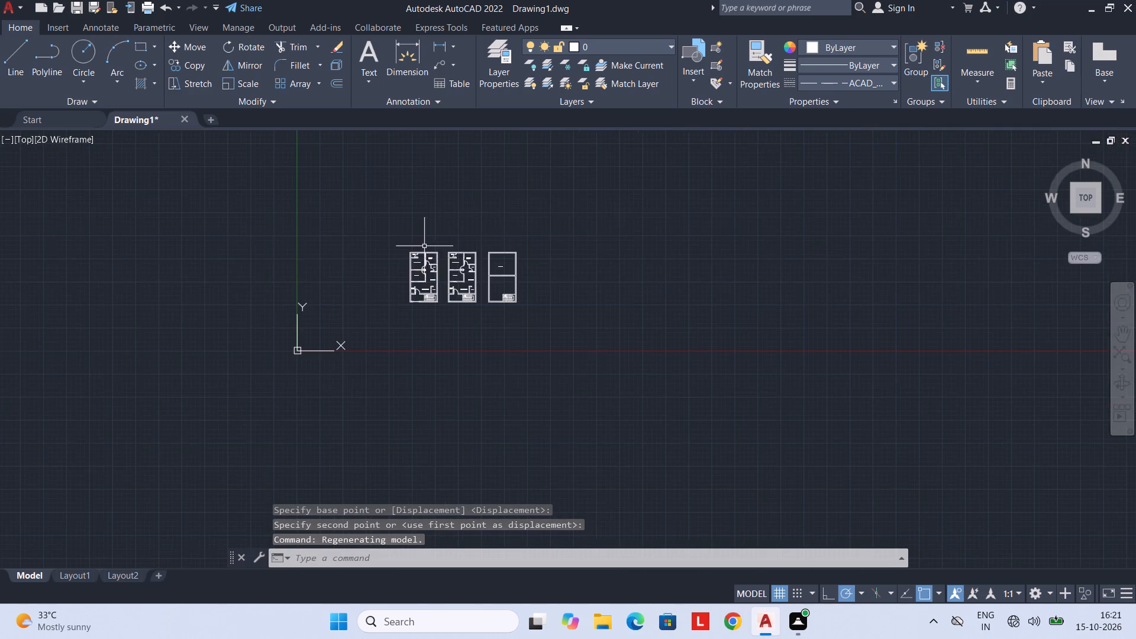
{"action": "middle_click_drag", "start_coordinate": [424, 246], "coordinate": [410, 320]}
{"action": "left_click_drag", "start_coordinate": [404, 290], "coordinate": [524, 272]}
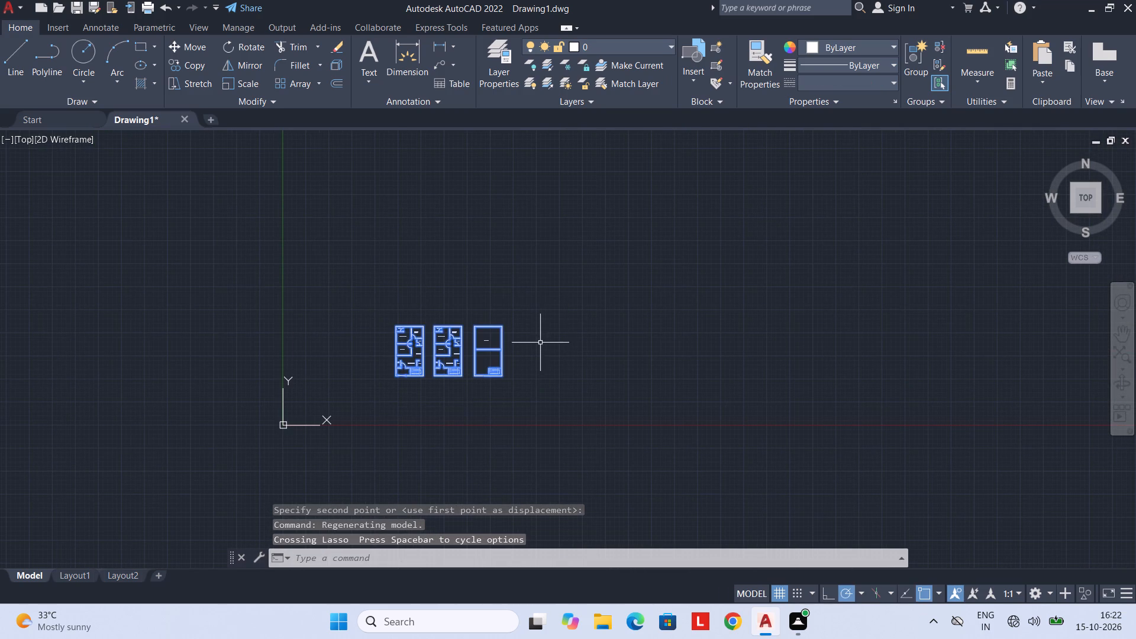
{"action": "key", "text": "m"}
{"action": "key", "text": "space"}
{"action": "scroll", "coordinate": [515, 379], "scroll_direction": "up", "scroll_amount": 6}
{"action": "middle_click_drag", "start_coordinate": [436, 380], "coordinate": [645, 389]}
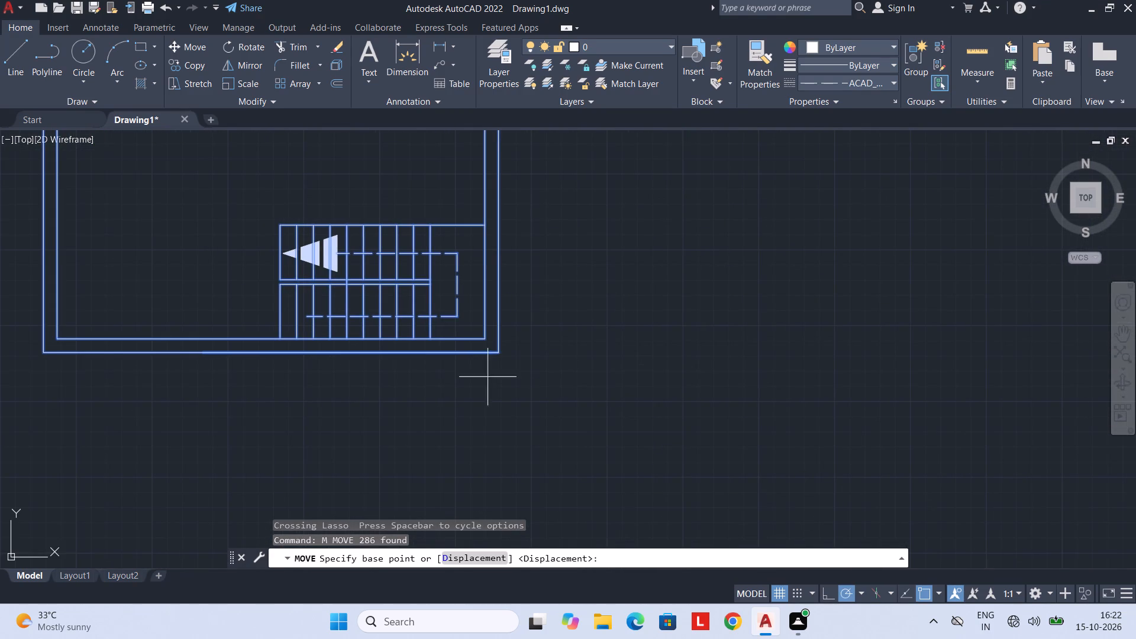
{"action": "left_click", "coordinate": [495, 349]}
{"action": "scroll", "coordinate": [508, 315], "scroll_direction": "down", "scroll_amount": 4}
{"action": "middle_click_drag", "start_coordinate": [509, 308], "coordinate": [515, 506]}
{"action": "scroll", "coordinate": [517, 394], "scroll_direction": "down", "scroll_amount": 3}
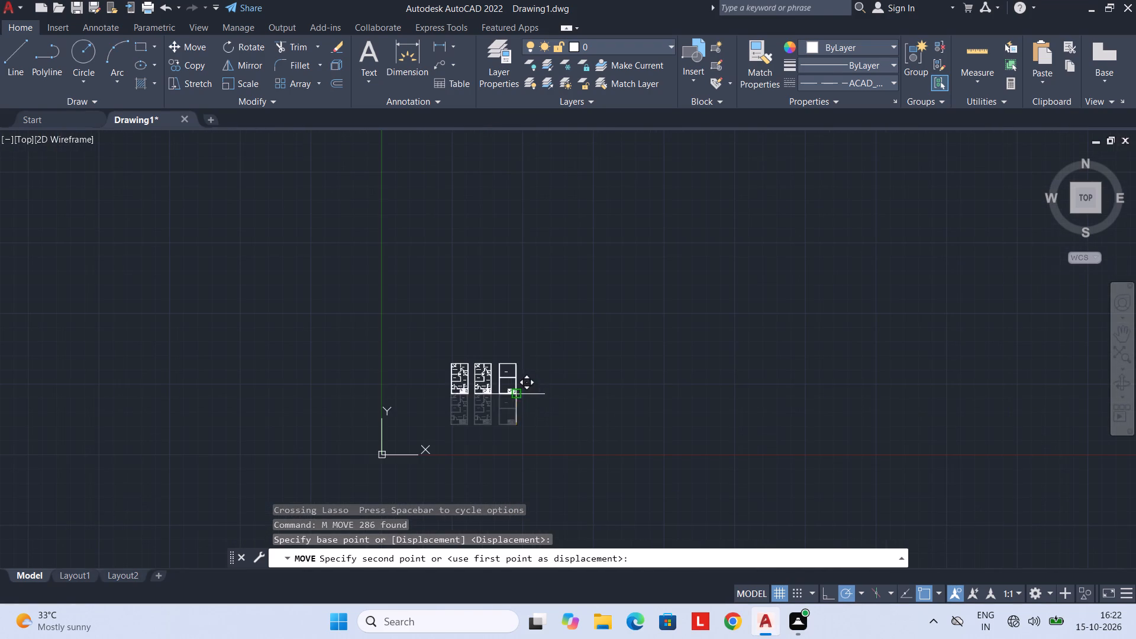
{"action": "scroll", "coordinate": [517, 394], "scroll_direction": "down", "scroll_amount": 3}
{"action": "left_click", "coordinate": [514, 308]}
{"action": "key", "text": "Escape"}
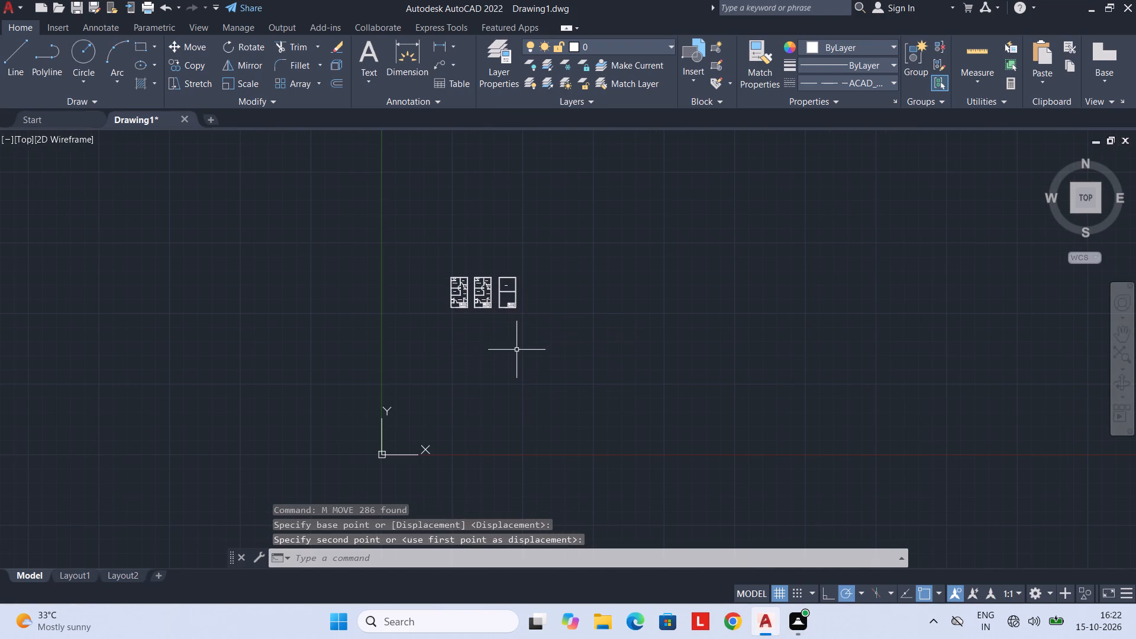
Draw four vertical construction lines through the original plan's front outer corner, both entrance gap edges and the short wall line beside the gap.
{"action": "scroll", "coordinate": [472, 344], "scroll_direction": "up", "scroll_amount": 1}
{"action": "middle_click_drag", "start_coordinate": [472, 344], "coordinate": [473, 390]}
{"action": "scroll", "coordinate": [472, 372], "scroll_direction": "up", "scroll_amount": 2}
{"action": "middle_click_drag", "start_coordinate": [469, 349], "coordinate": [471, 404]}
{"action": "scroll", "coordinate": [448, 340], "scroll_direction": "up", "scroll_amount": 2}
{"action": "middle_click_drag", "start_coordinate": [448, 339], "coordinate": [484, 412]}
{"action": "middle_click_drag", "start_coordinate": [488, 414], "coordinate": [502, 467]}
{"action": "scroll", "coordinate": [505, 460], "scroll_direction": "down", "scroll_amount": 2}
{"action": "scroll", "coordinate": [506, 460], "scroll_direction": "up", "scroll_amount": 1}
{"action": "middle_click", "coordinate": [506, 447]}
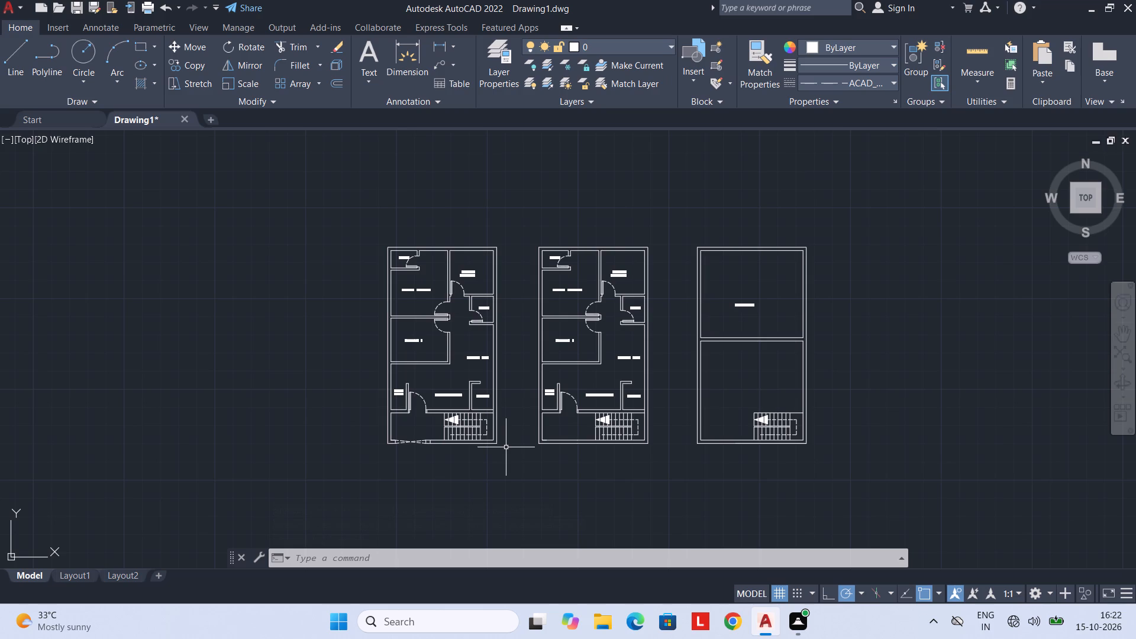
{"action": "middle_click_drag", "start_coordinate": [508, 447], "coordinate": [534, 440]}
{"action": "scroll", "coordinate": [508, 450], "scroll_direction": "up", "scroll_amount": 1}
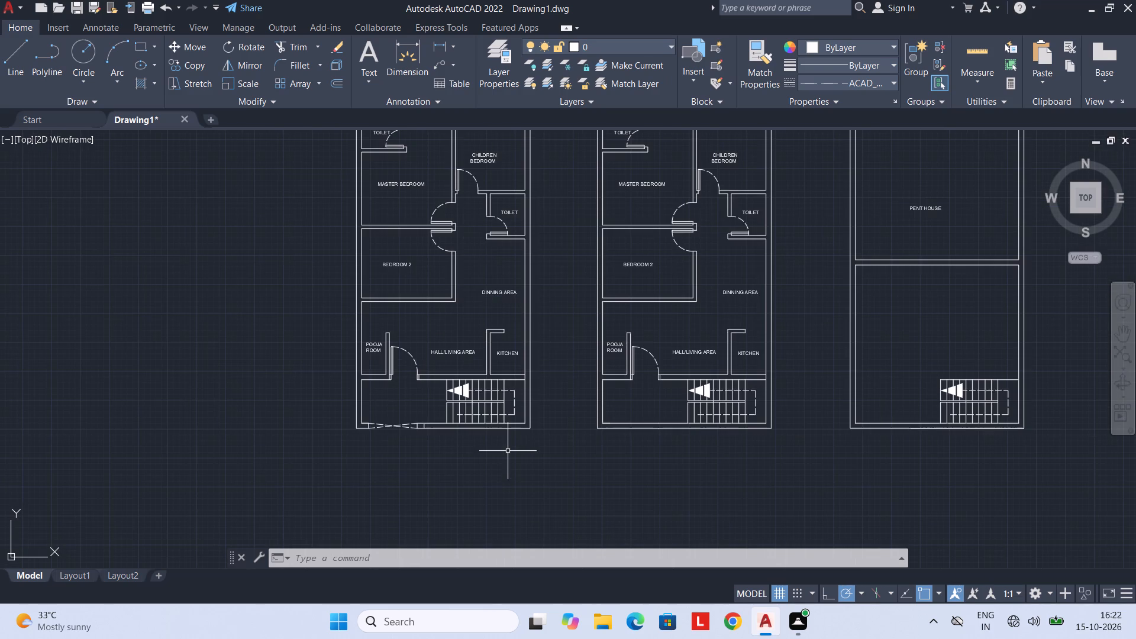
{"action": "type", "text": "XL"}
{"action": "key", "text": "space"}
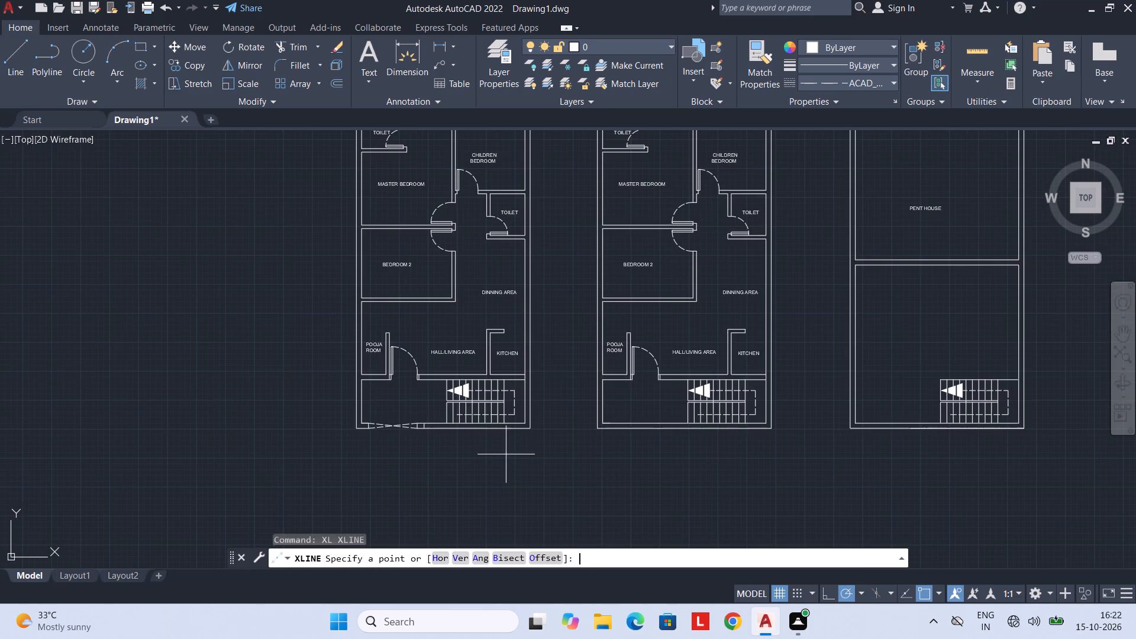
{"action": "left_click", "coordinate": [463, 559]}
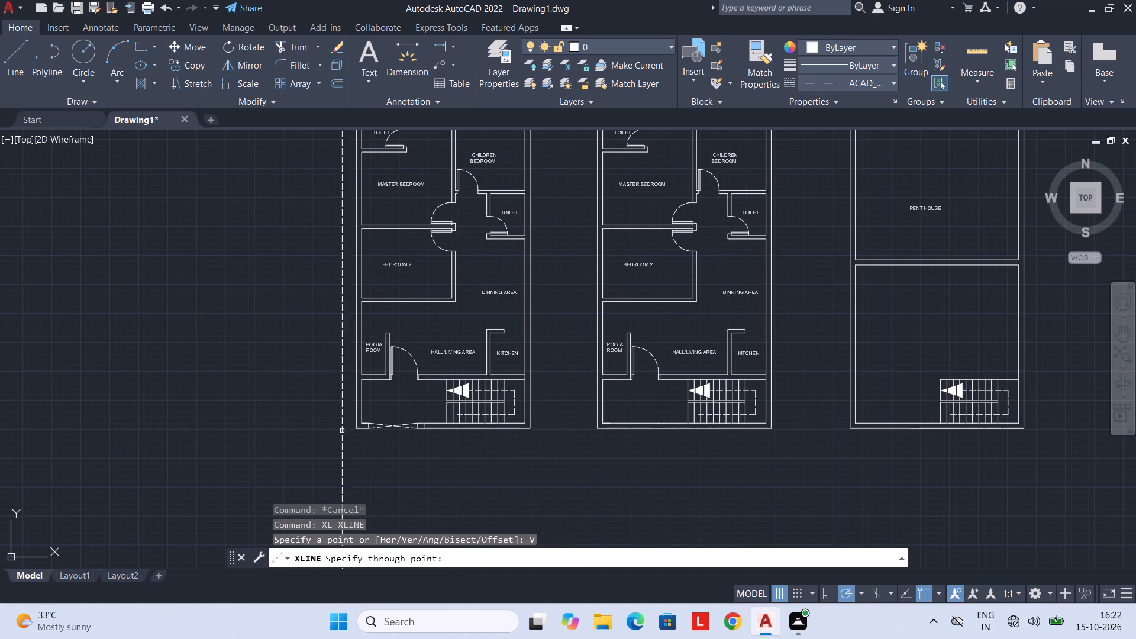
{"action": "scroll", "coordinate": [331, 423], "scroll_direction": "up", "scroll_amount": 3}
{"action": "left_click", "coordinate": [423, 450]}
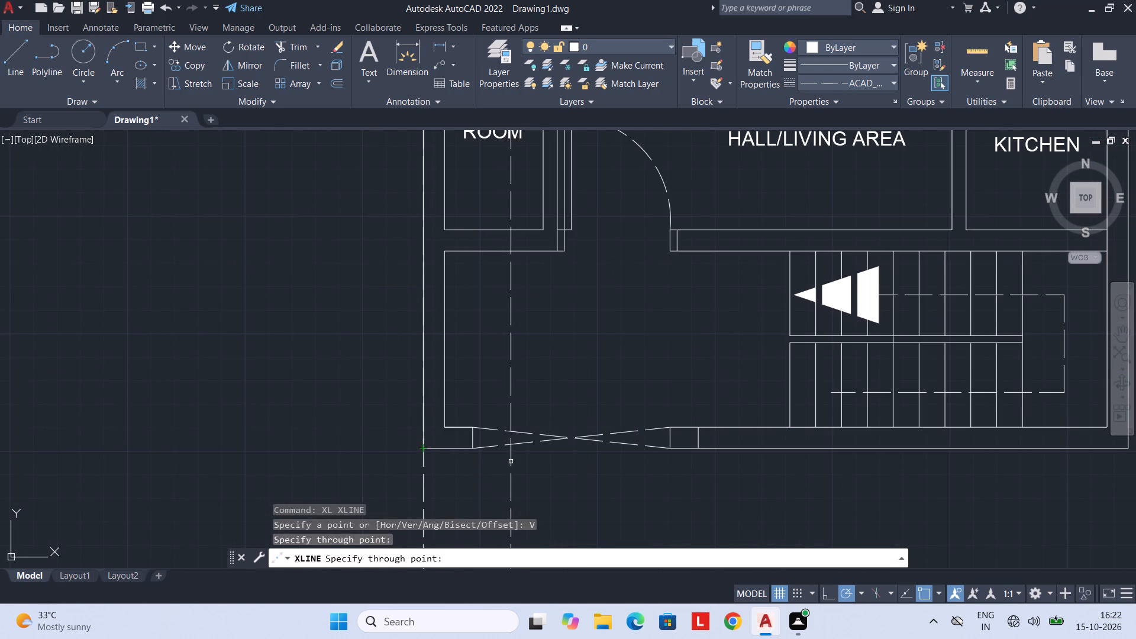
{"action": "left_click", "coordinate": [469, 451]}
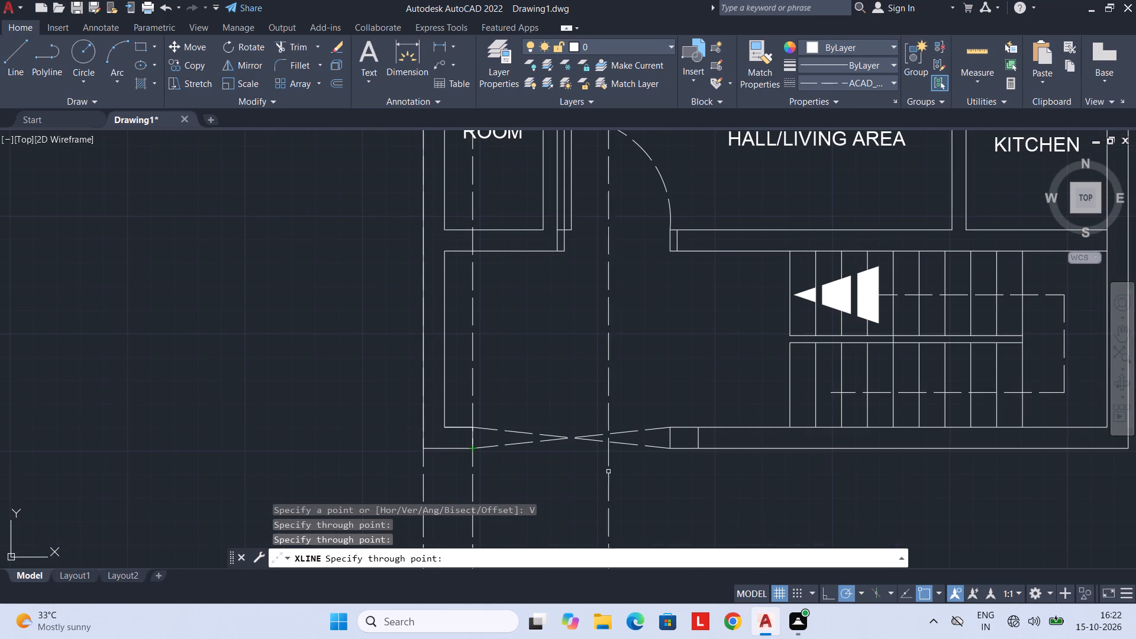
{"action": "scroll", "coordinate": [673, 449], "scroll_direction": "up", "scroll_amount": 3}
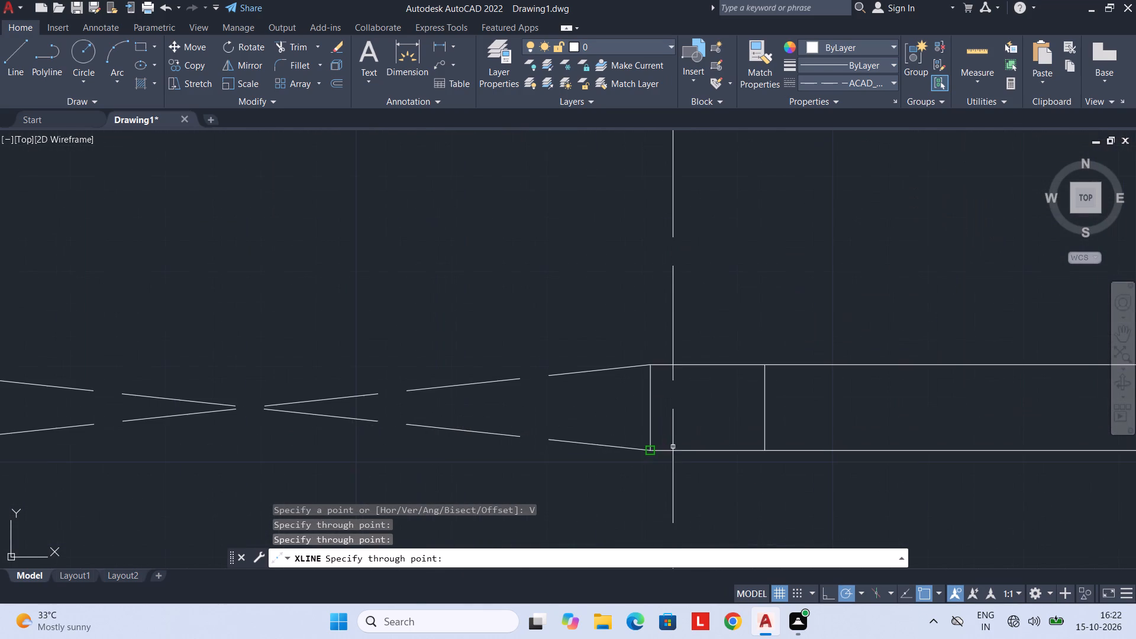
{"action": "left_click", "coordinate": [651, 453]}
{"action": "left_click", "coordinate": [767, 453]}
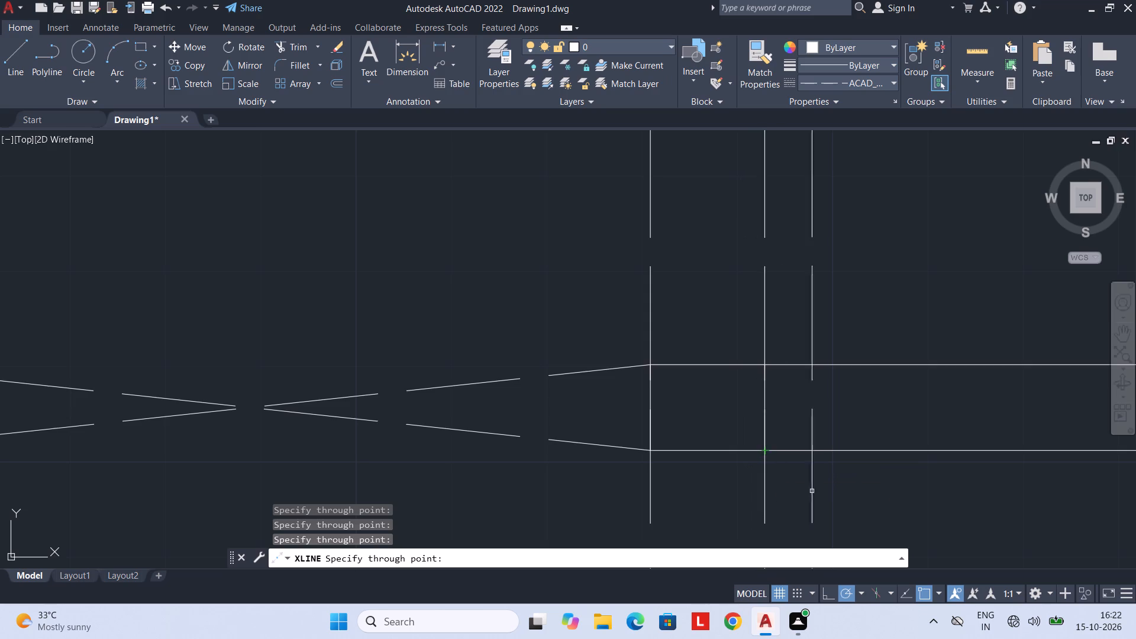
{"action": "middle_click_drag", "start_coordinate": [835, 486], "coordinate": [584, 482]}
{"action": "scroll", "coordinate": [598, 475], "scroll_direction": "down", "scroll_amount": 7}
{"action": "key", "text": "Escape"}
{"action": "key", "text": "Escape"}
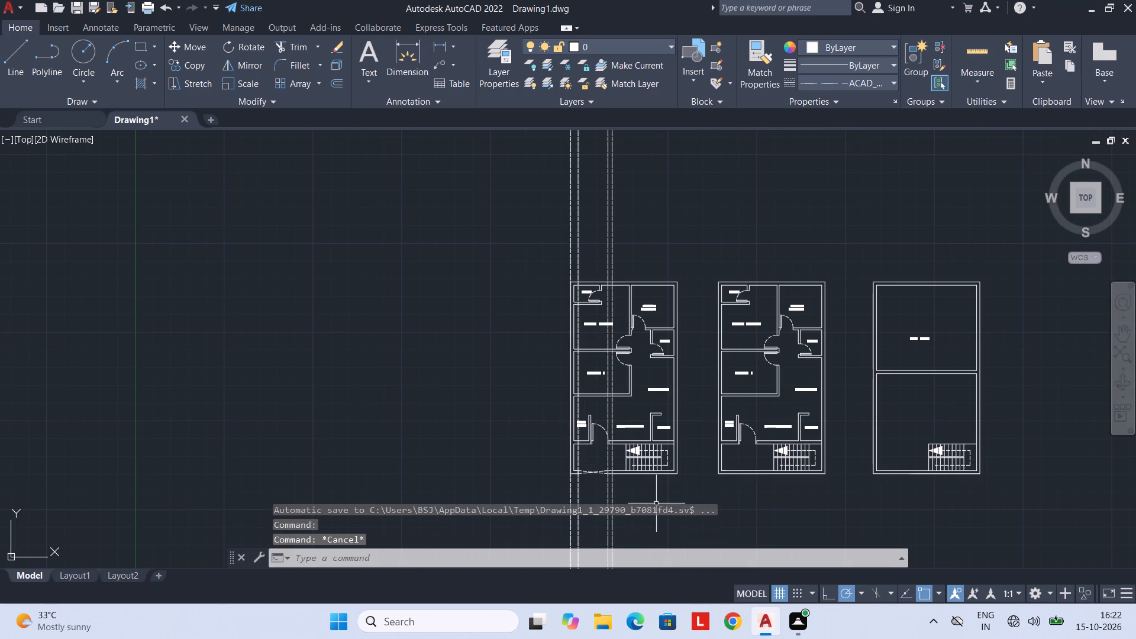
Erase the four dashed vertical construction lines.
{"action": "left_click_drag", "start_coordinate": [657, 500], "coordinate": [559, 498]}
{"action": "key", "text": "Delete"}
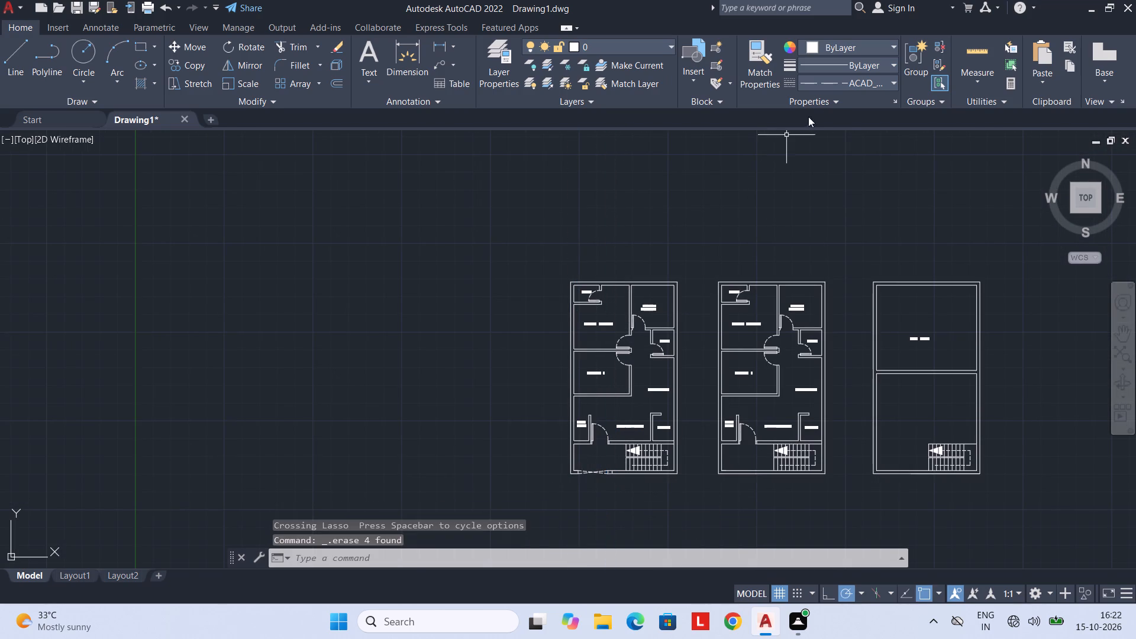
Set the current linetype to ByLayer and draw four vertical construction lines through the original plan's front outer corner, entrance gap edges and adjacent short wall line.
{"action": "left_click", "coordinate": [857, 85]}
{"action": "left_click", "coordinate": [848, 102]}
{"action": "key", "text": "x"}
{"action": "key", "text": "l"}
{"action": "key", "text": "space"}
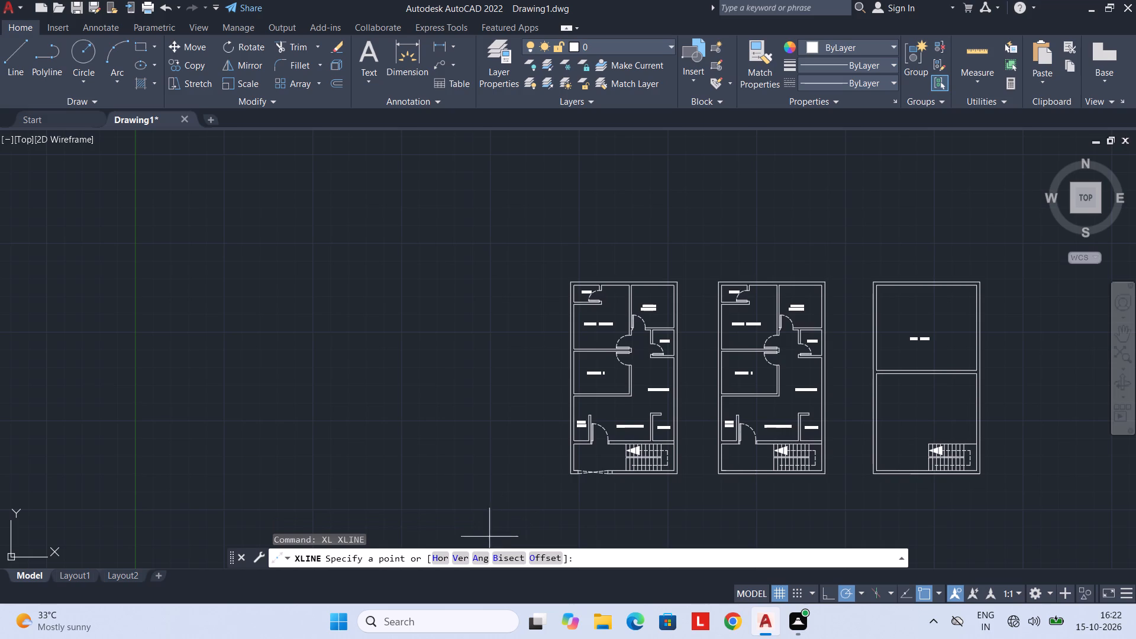
{"action": "left_click", "coordinate": [463, 555]}
{"action": "middle_click_drag", "start_coordinate": [582, 489], "coordinate": [505, 439]}
{"action": "scroll", "coordinate": [502, 431], "scroll_direction": "up", "scroll_amount": 5}
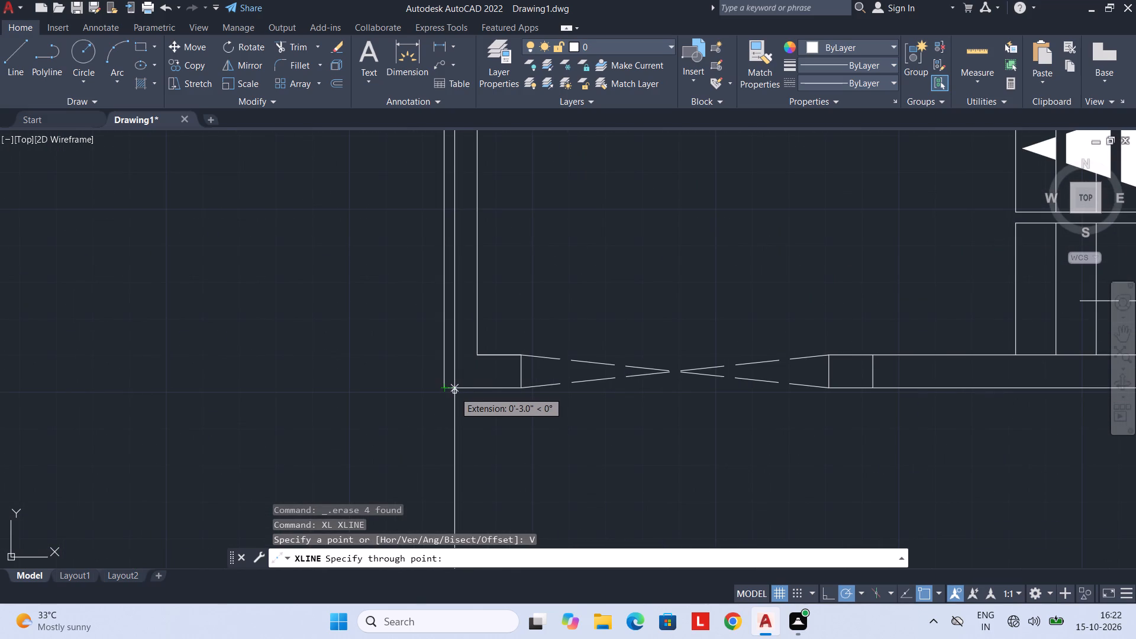
{"action": "scroll", "coordinate": [454, 392], "scroll_direction": "up", "scroll_amount": 1}
{"action": "left_click", "coordinate": [435, 387]}
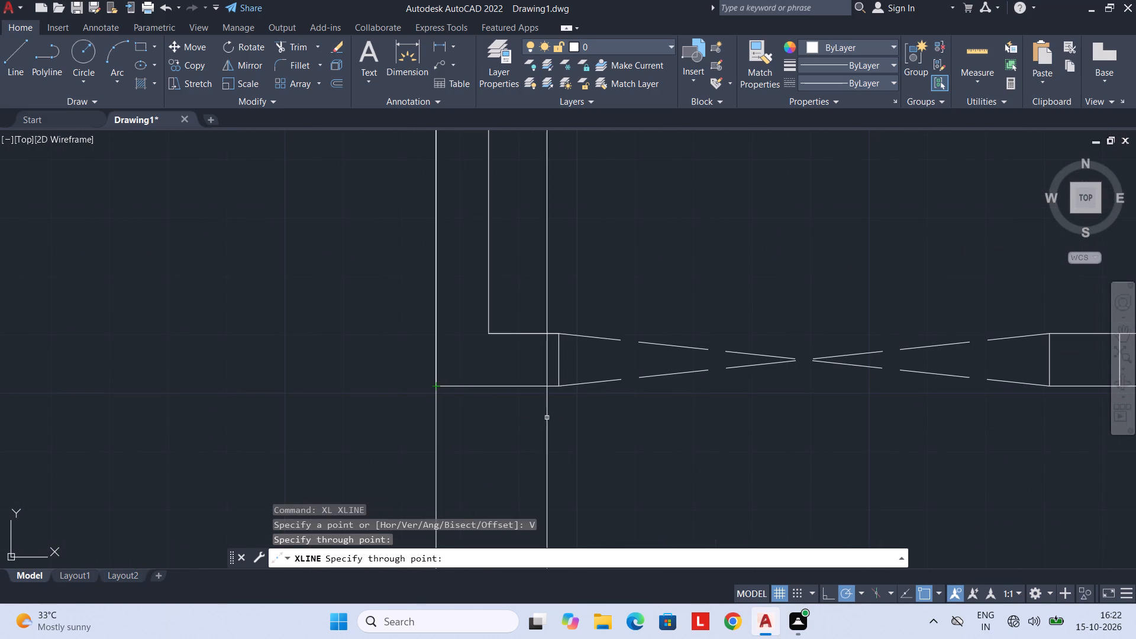
{"action": "left_click", "coordinate": [560, 388]}
{"action": "middle_click_drag", "start_coordinate": [640, 436], "coordinate": [391, 441]}
{"action": "scroll", "coordinate": [636, 419], "scroll_direction": "down", "scroll_amount": 2}
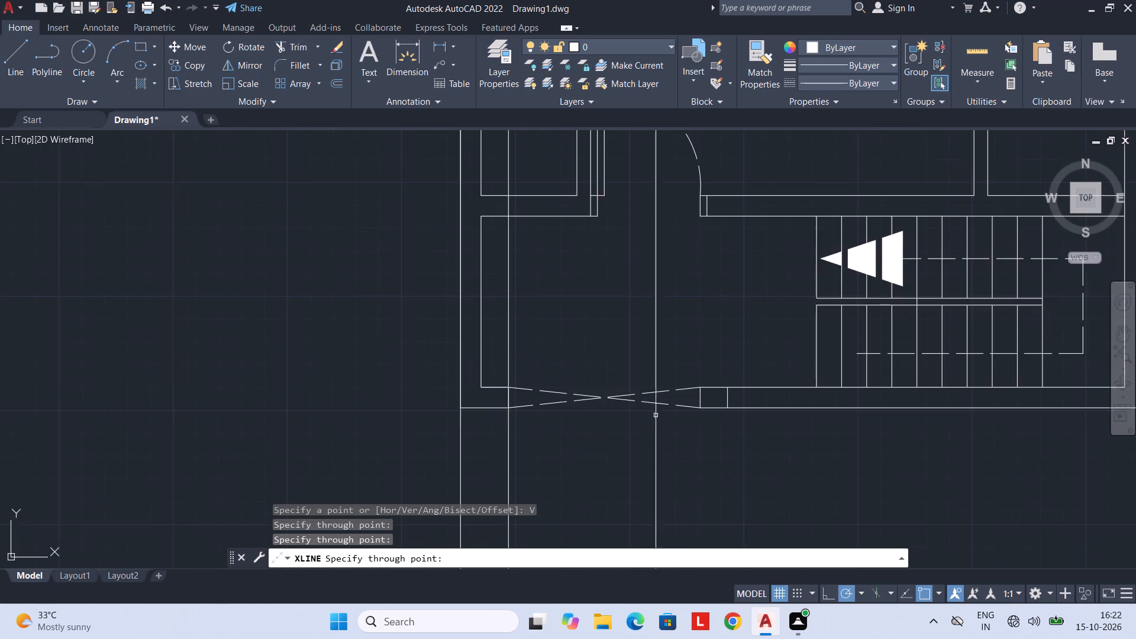
{"action": "middle_click_drag", "start_coordinate": [660, 416], "coordinate": [551, 435]}
{"action": "scroll", "coordinate": [586, 428], "scroll_direction": "up", "scroll_amount": 2}
{"action": "left_click", "coordinate": [595, 427]}
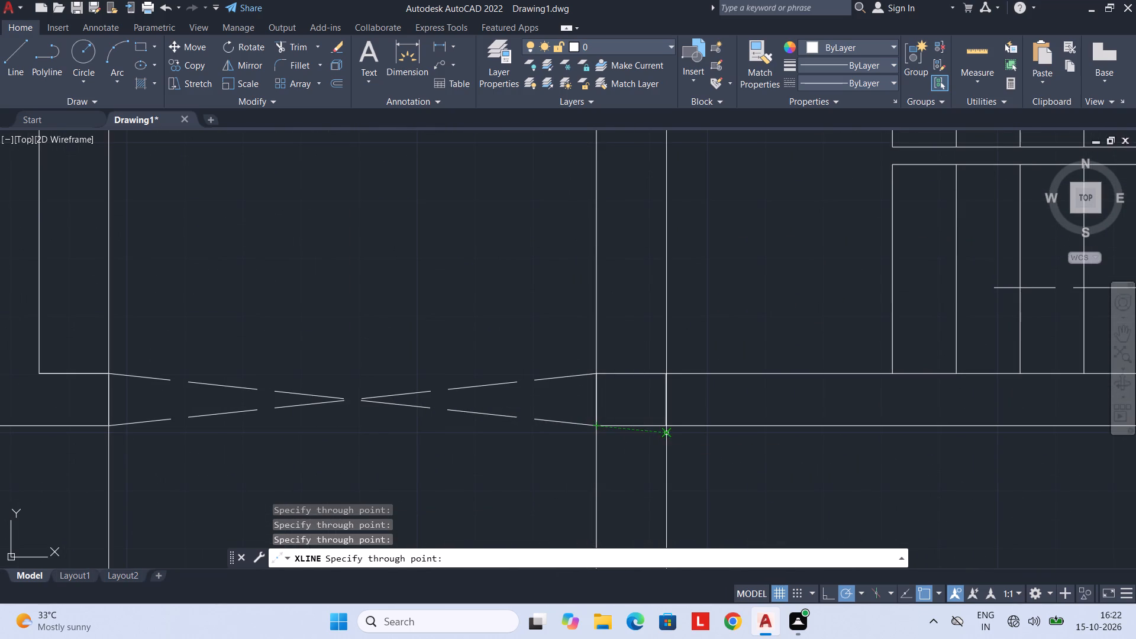
{"action": "left_click", "coordinate": [666, 424]}
Add a vertical construction line through the original plan's front outer corner beside the staircase.
{"action": "middle_click_drag", "start_coordinate": [748, 461], "coordinate": [602, 456]}
{"action": "scroll", "coordinate": [632, 450], "scroll_direction": "down", "scroll_amount": 3}
{"action": "middle_click_drag", "start_coordinate": [676, 462], "coordinate": [600, 462]}
{"action": "scroll", "coordinate": [600, 462], "scroll_direction": "down", "scroll_amount": 1}
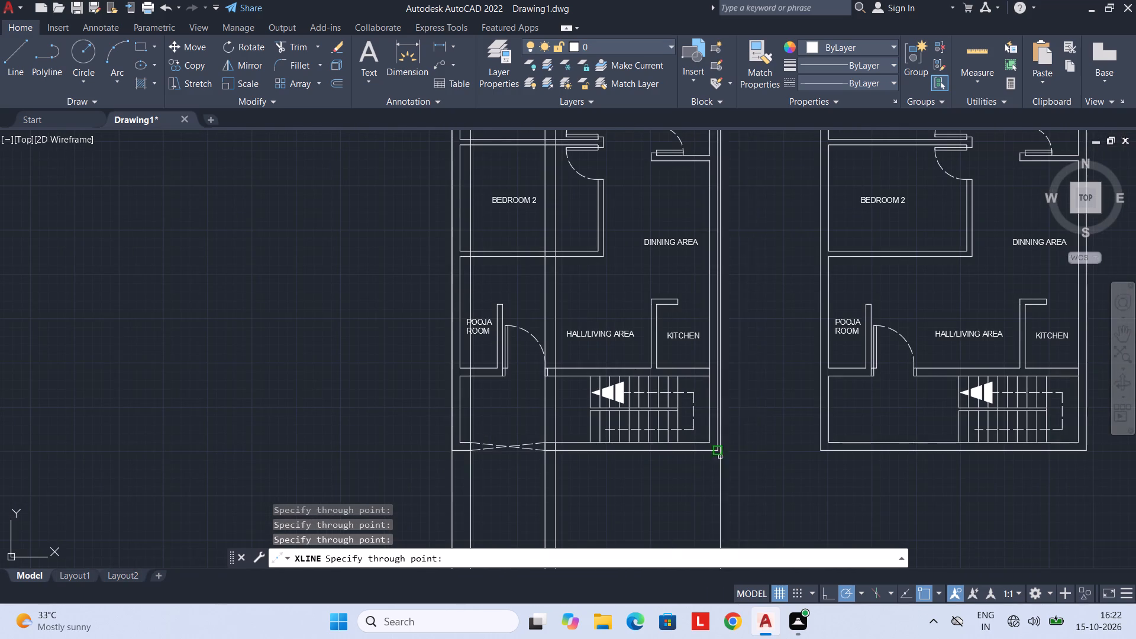
{"action": "scroll", "coordinate": [720, 457], "scroll_direction": "up", "scroll_amount": 2}
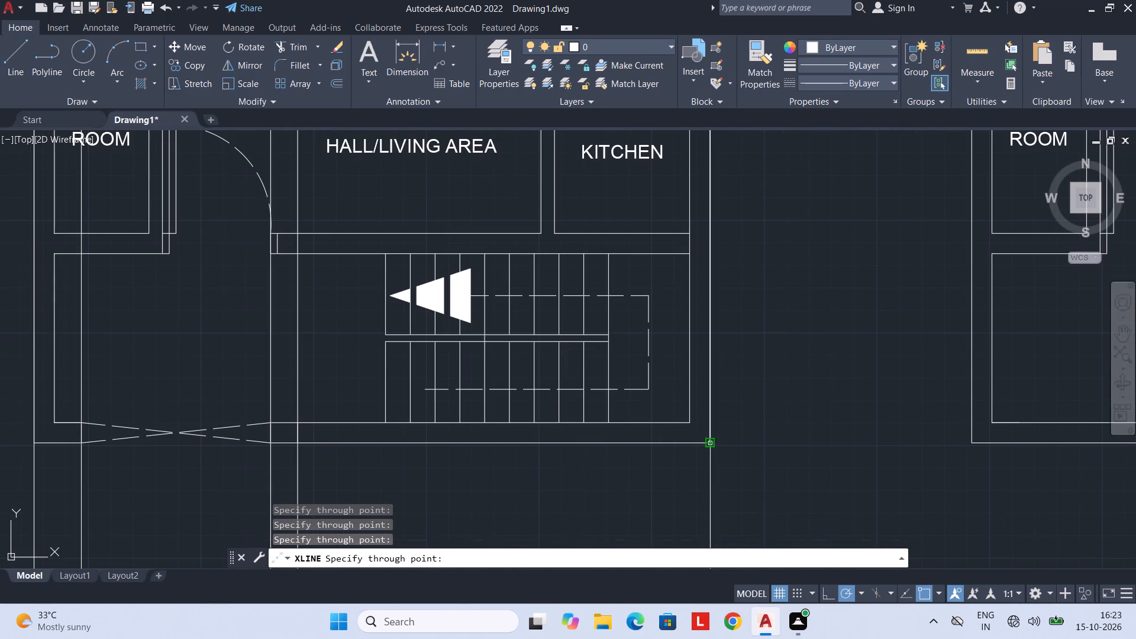
{"action": "left_click", "coordinate": [710, 446]}
Add two vertical construction lines at the wall end beside the original plan's main door, through the wall's end corner and the adjacent pooja room wall edge.
{"action": "scroll", "coordinate": [601, 501], "scroll_direction": "down", "scroll_amount": 2}
{"action": "middle_click_drag", "start_coordinate": [601, 501], "coordinate": [661, 502]}
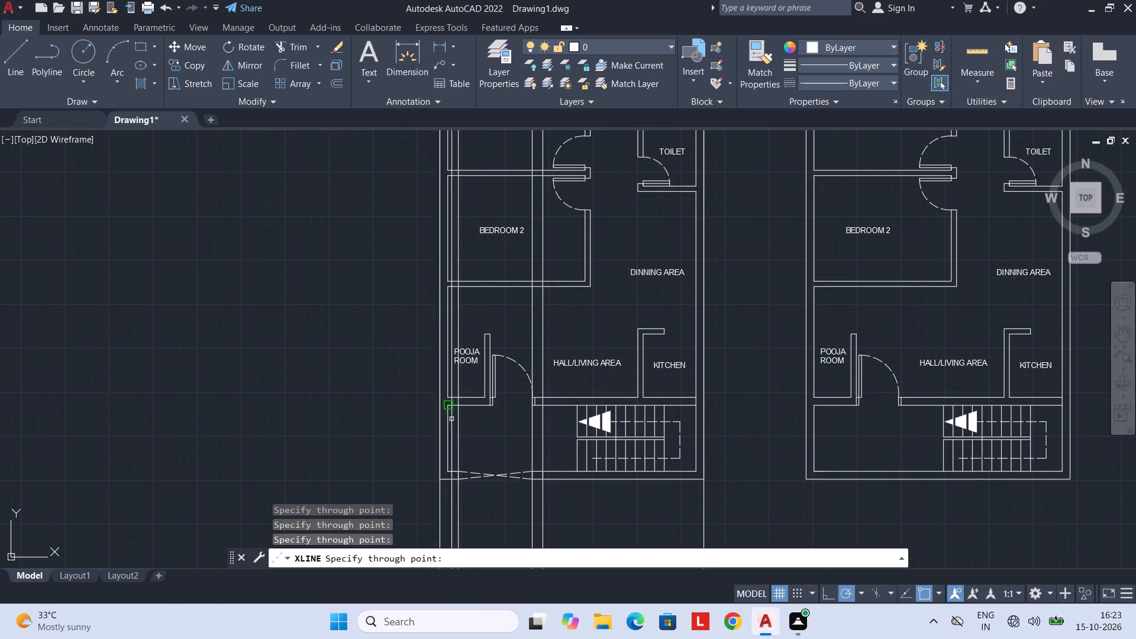
{"action": "scroll", "coordinate": [501, 422], "scroll_direction": "up", "scroll_amount": 3}
{"action": "middle_click_drag", "start_coordinate": [445, 383], "coordinate": [447, 489]}
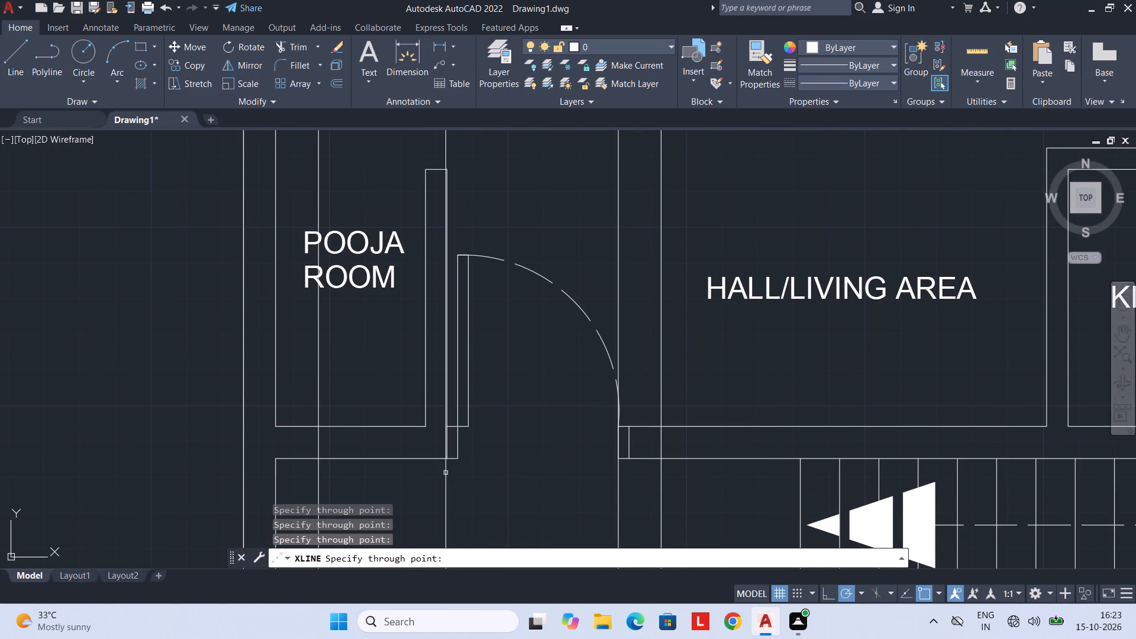
{"action": "left_click", "coordinate": [458, 461]}
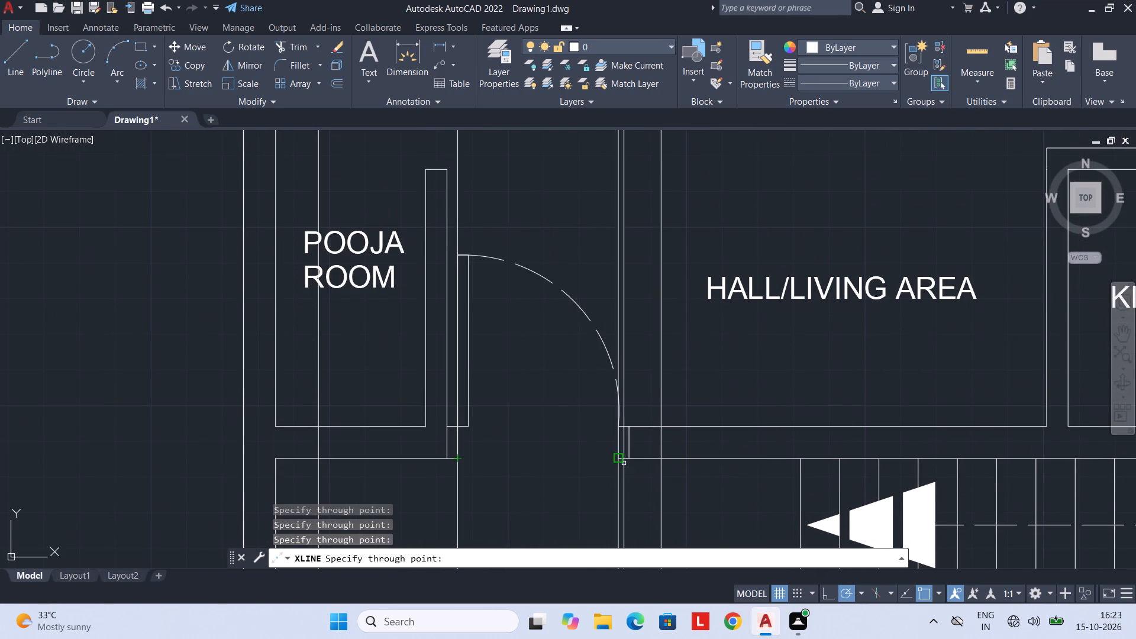
{"action": "scroll", "coordinate": [535, 504], "scroll_direction": "down", "scroll_amount": 3}
{"action": "middle_click_drag", "start_coordinate": [535, 504], "coordinate": [523, 383]}
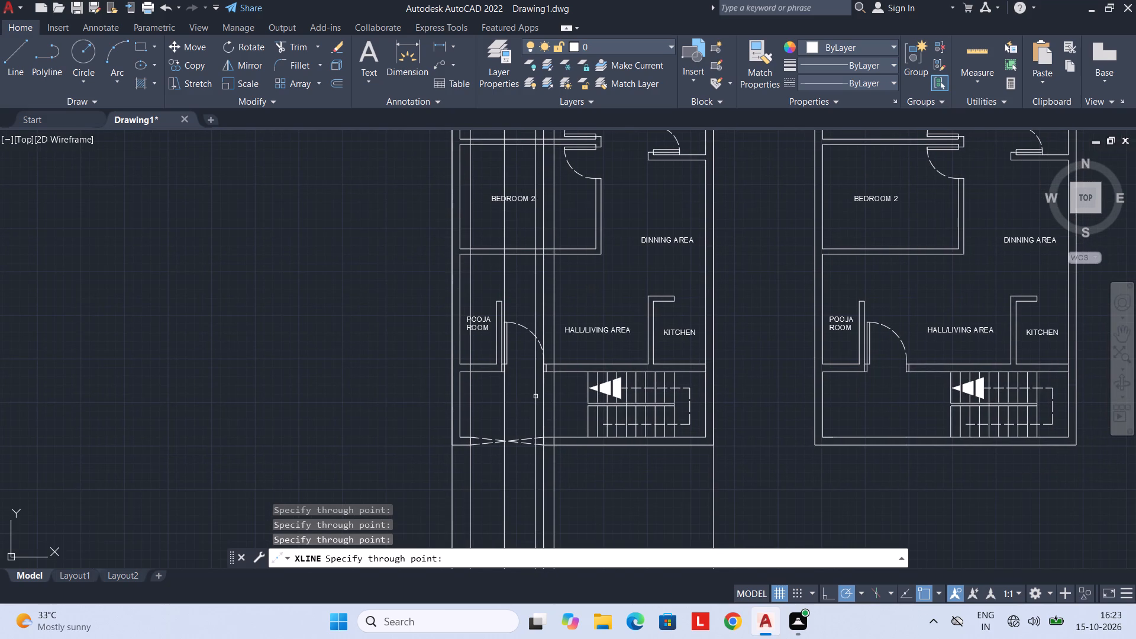
{"action": "scroll", "coordinate": [512, 396], "scroll_direction": "up", "scroll_amount": 3}
{"action": "middle_click_drag", "start_coordinate": [504, 357], "coordinate": [504, 489]}
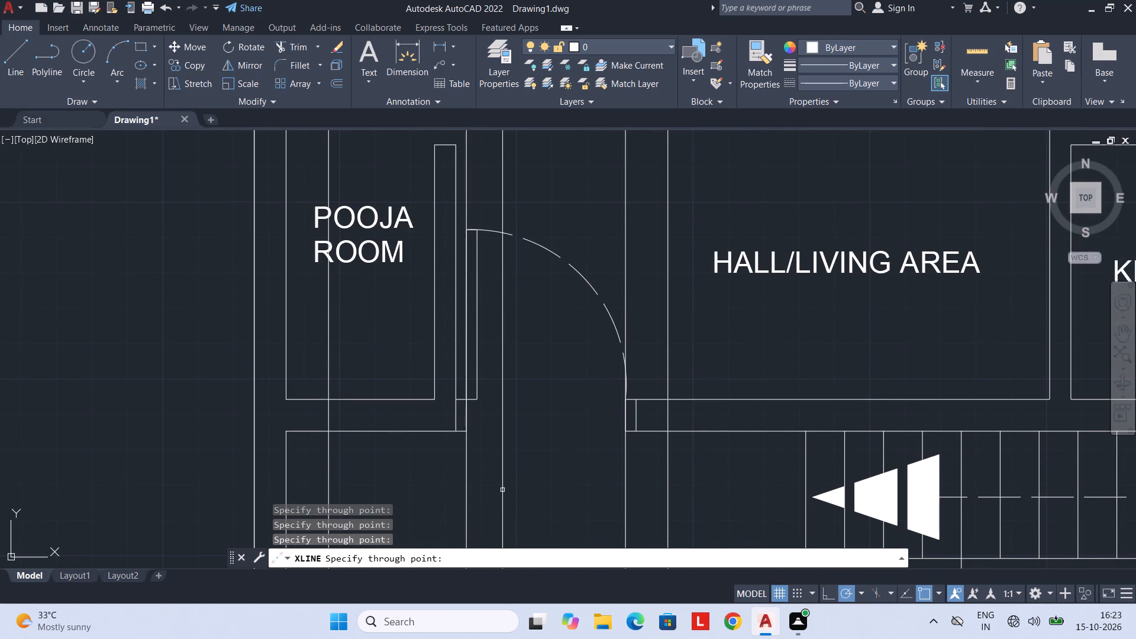
{"action": "left_click", "coordinate": [454, 434]}
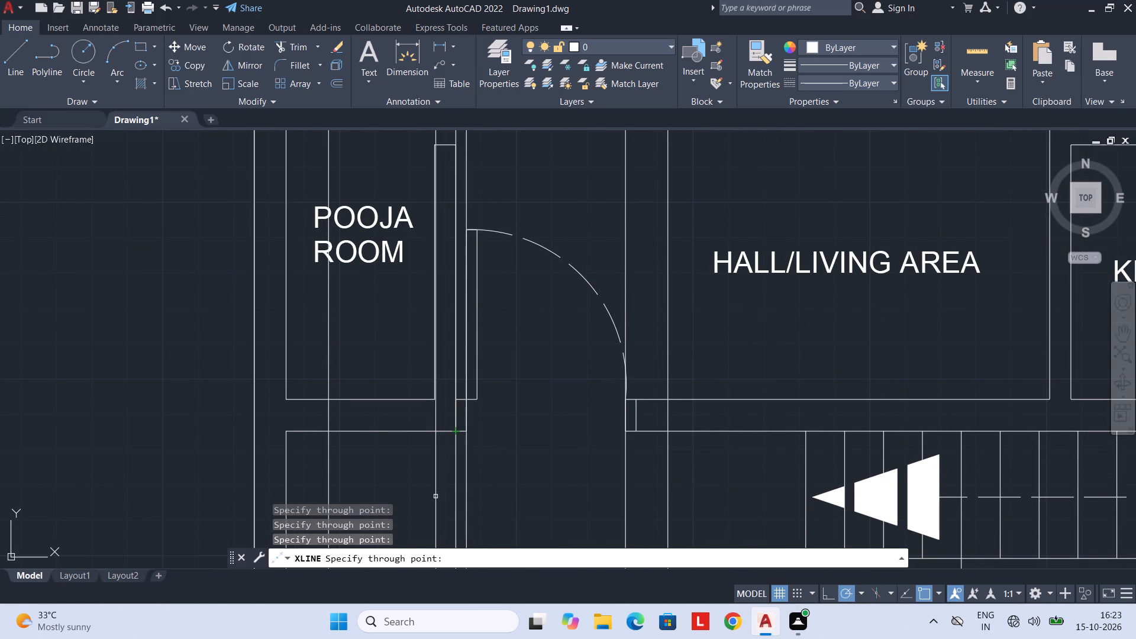
{"action": "scroll", "coordinate": [434, 489], "scroll_direction": "down", "scroll_amount": 1}
{"action": "middle_click_drag", "start_coordinate": [434, 489], "coordinate": [414, 478]}
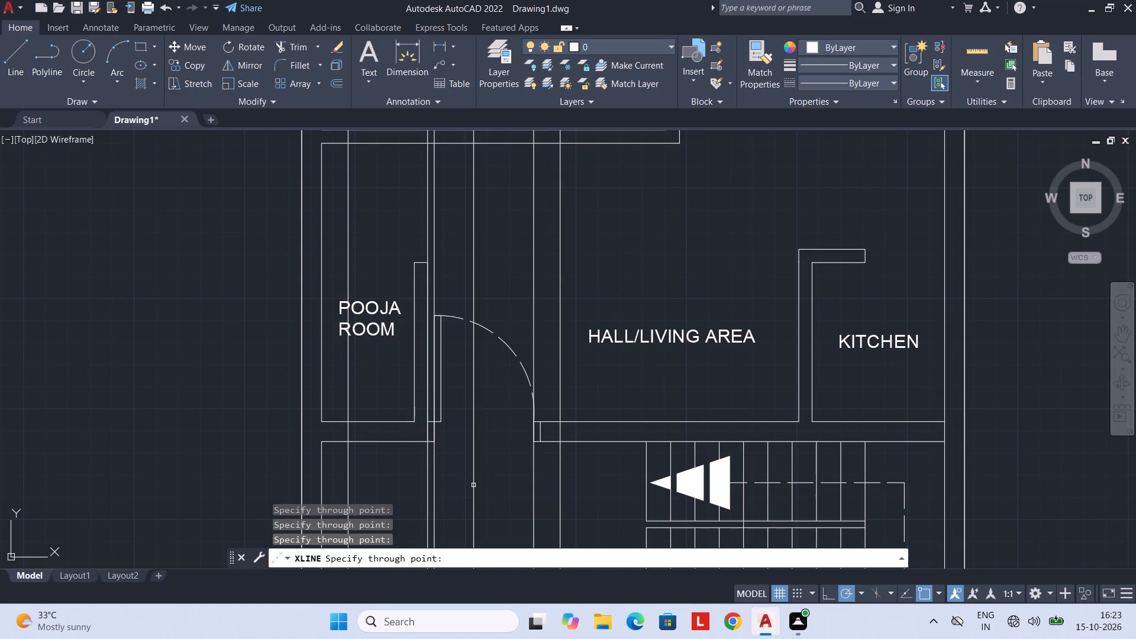
{"action": "scroll", "coordinate": [473, 483], "scroll_direction": "down", "scroll_amount": 2}
{"action": "middle_click_drag", "start_coordinate": [473, 483], "coordinate": [469, 462]}
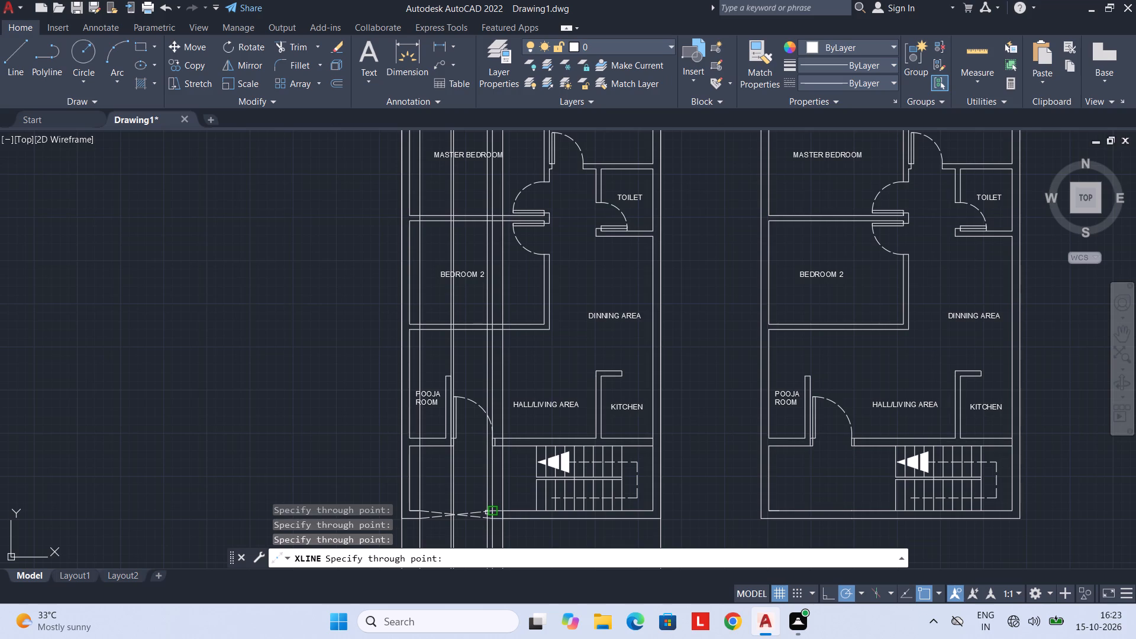
{"action": "key", "text": "Escape"}
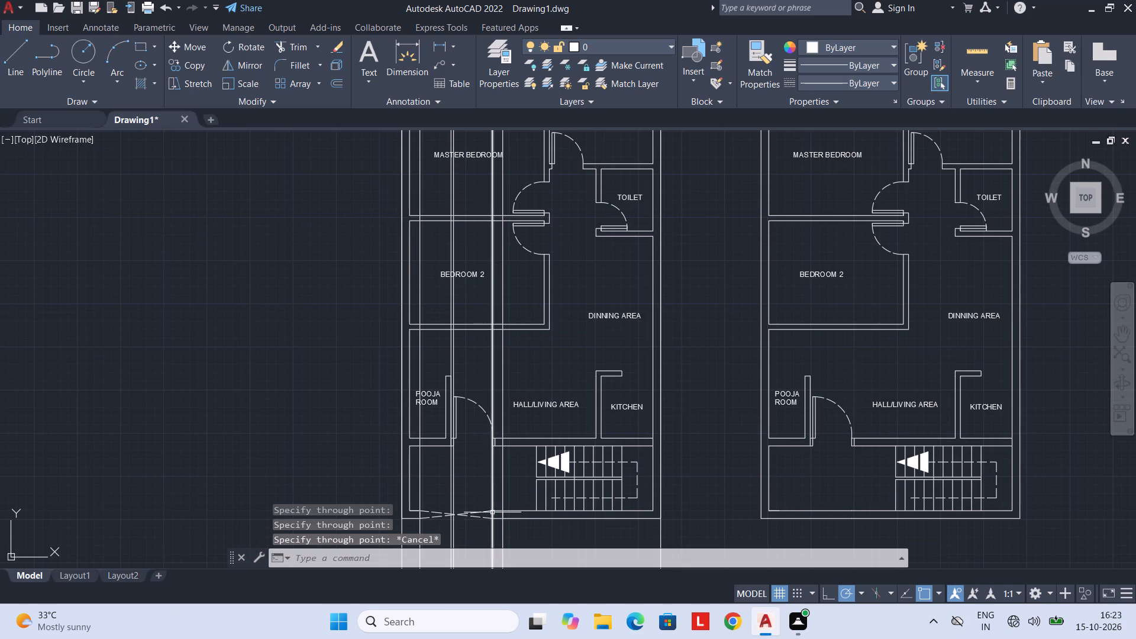
Draw a rectangle 9" long and 3' wide in the empty space beside the original plan's pooja room.
{"action": "scroll", "coordinate": [258, 404], "scroll_direction": "down", "scroll_amount": 2}
{"action": "middle_click_drag", "start_coordinate": [256, 405], "coordinate": [291, 406]}
{"action": "scroll", "coordinate": [300, 419], "scroll_direction": "up", "scroll_amount": 1}
{"action": "middle_click_drag", "start_coordinate": [300, 419], "coordinate": [300, 411]}
{"action": "scroll", "coordinate": [300, 413], "scroll_direction": "up", "scroll_amount": 2}
{"action": "middle_click", "coordinate": [303, 416]}
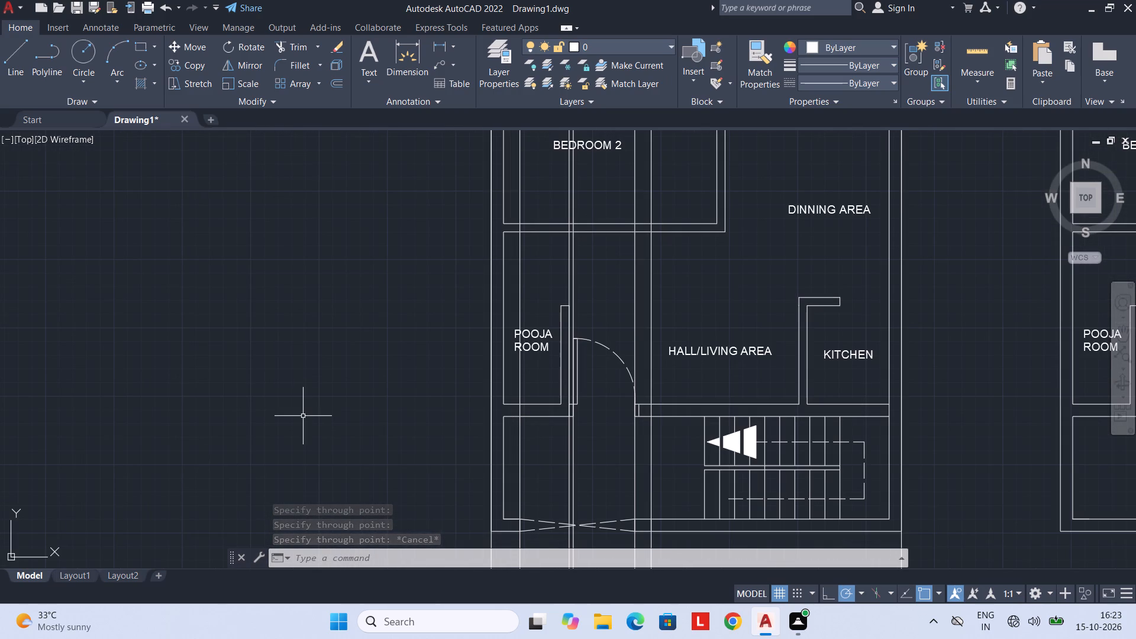
{"action": "type", "text": "REC"}
{"action": "key", "text": "space"}
{"action": "left_click", "coordinate": [277, 363]}
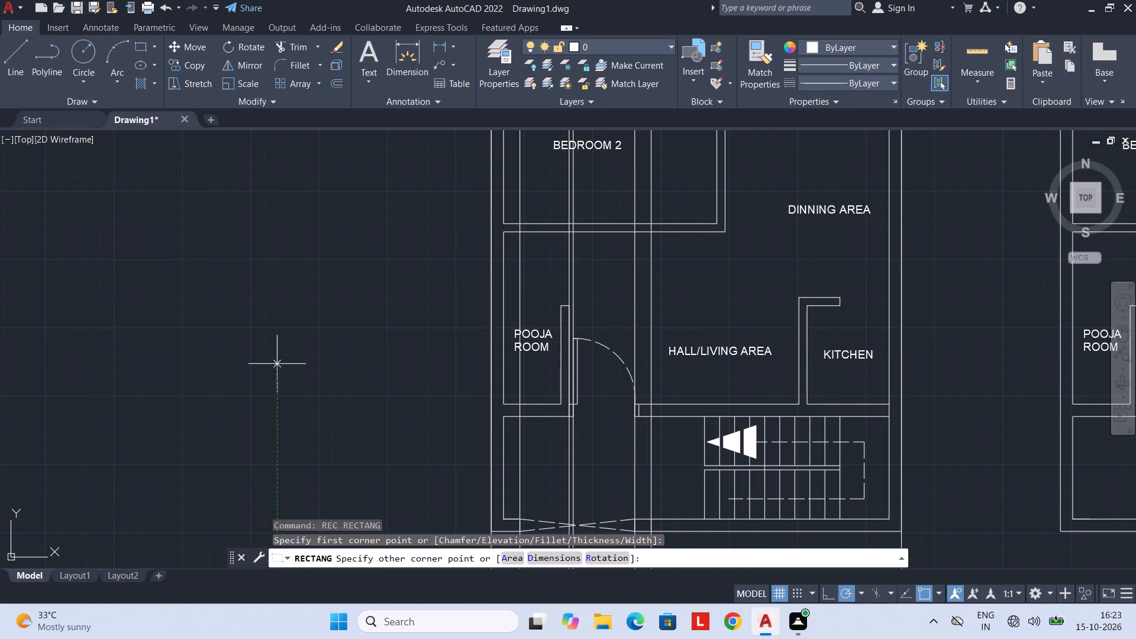
{"action": "key", "text": "d"}
{"action": "key", "text": "space"}
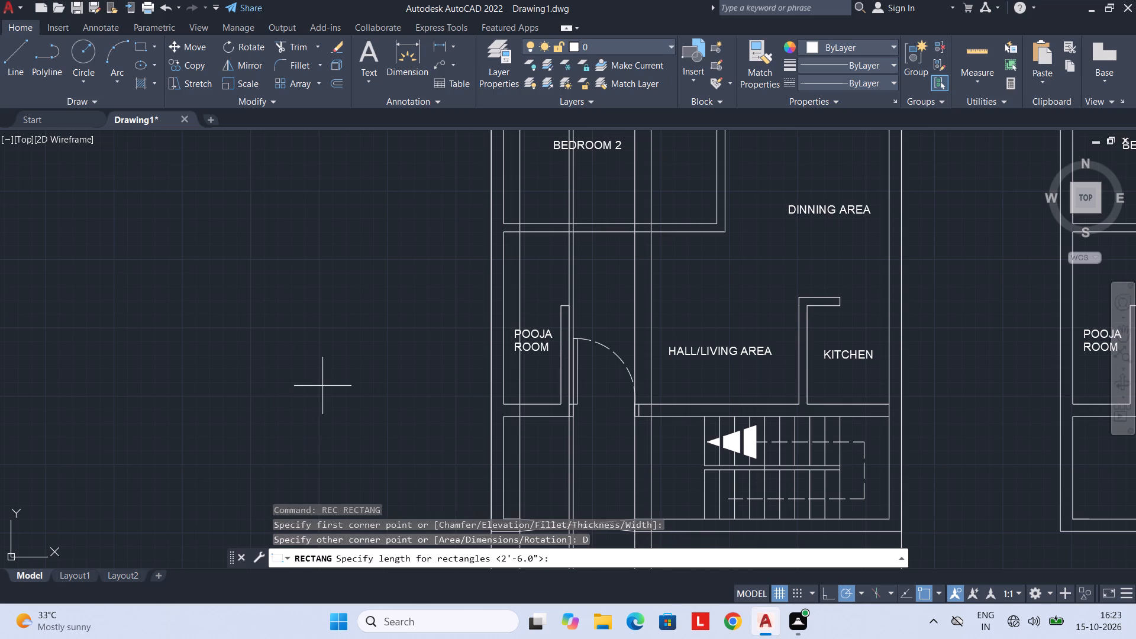
{"action": "key", "text": "9"}
{"action": "key", "text": "shift+quotedbl"}
{"action": "key", "text": "Return"}
{"action": "type", "text": "3'"}
{"action": "key", "text": "Return"}
{"action": "left_click", "coordinate": [450, 389]}
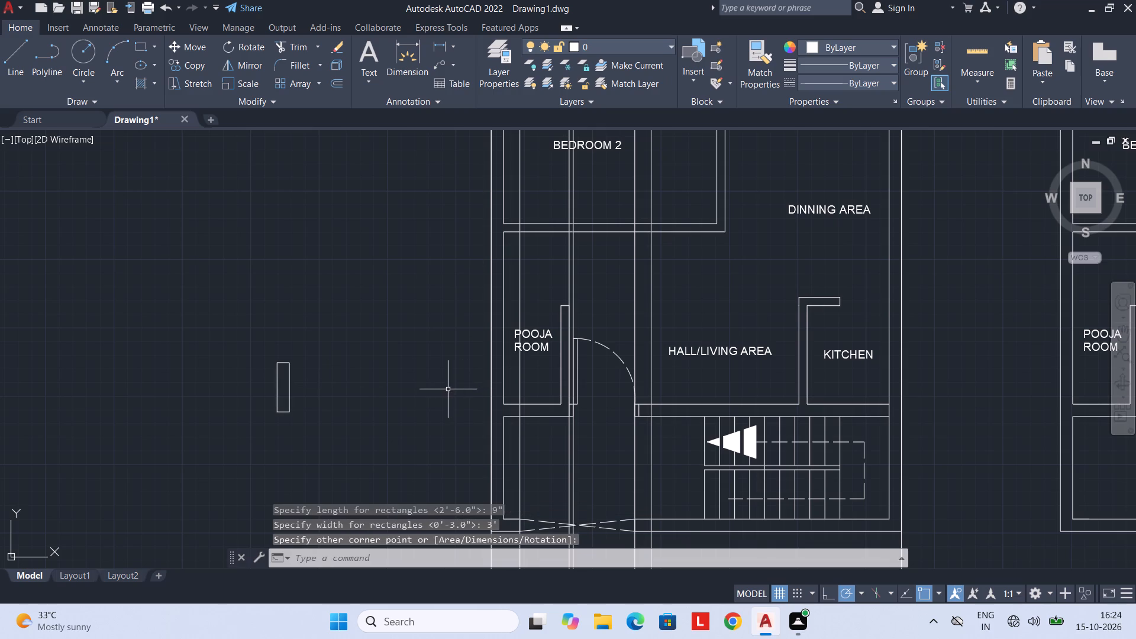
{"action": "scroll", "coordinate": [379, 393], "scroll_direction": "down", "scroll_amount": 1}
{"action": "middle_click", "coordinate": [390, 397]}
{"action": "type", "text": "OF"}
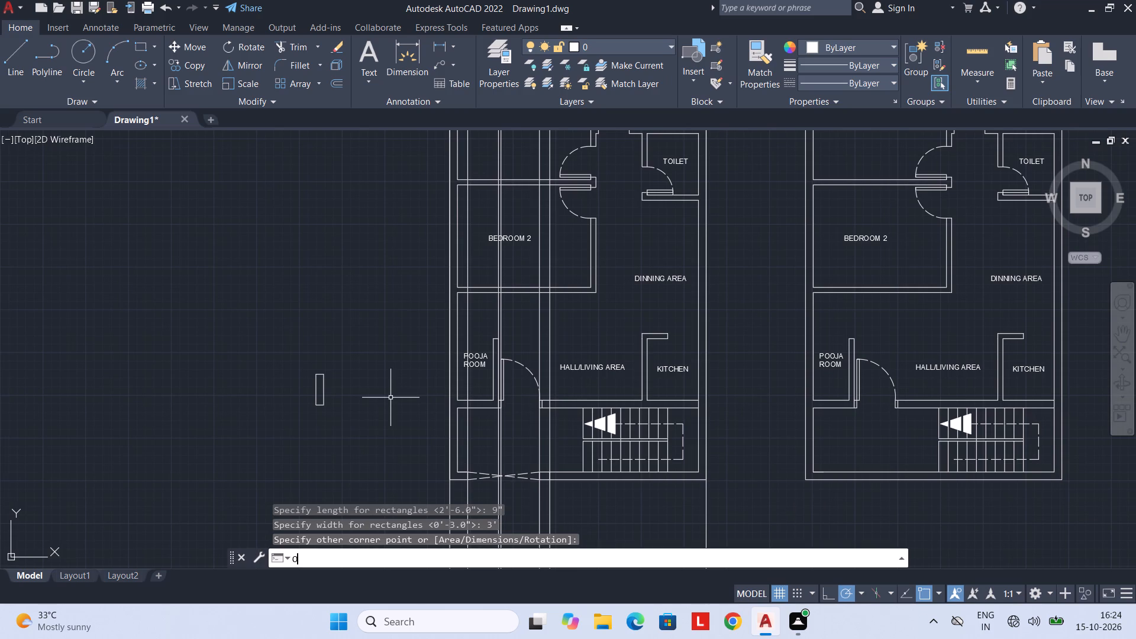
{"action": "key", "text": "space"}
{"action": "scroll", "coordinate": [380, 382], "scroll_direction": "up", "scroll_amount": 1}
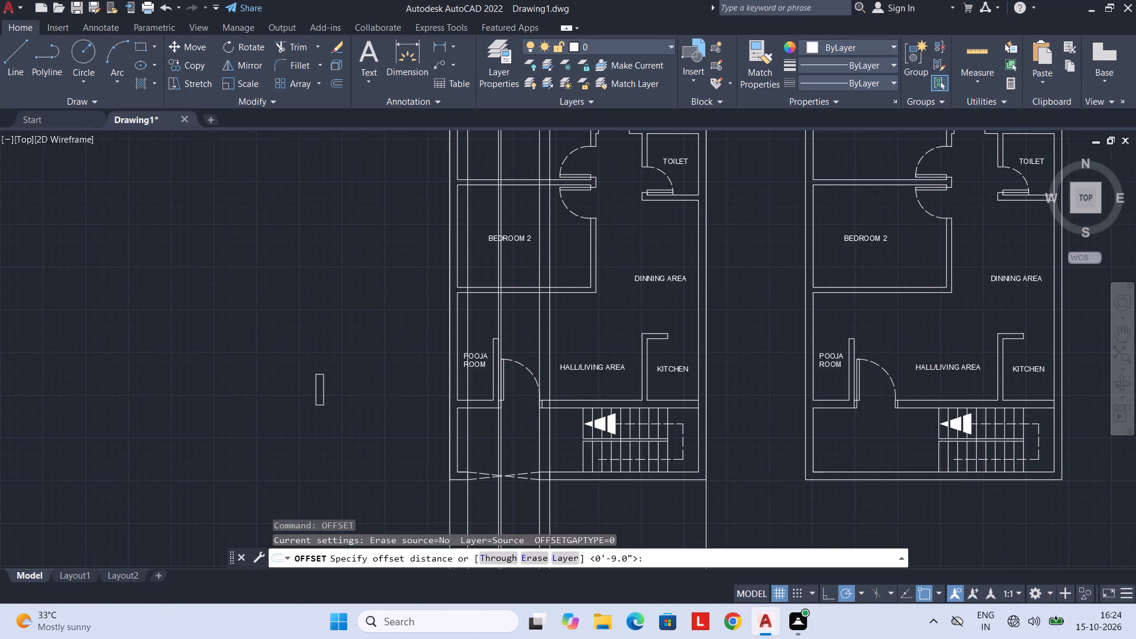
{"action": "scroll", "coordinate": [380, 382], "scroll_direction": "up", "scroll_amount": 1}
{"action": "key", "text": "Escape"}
Draw a lengthwise centre line between the midpoints of the new rectangle's two short sides.
{"action": "key", "text": "l"}
{"action": "key", "text": "space"}
{"action": "scroll", "coordinate": [189, 360], "scroll_direction": "up", "scroll_amount": 1}
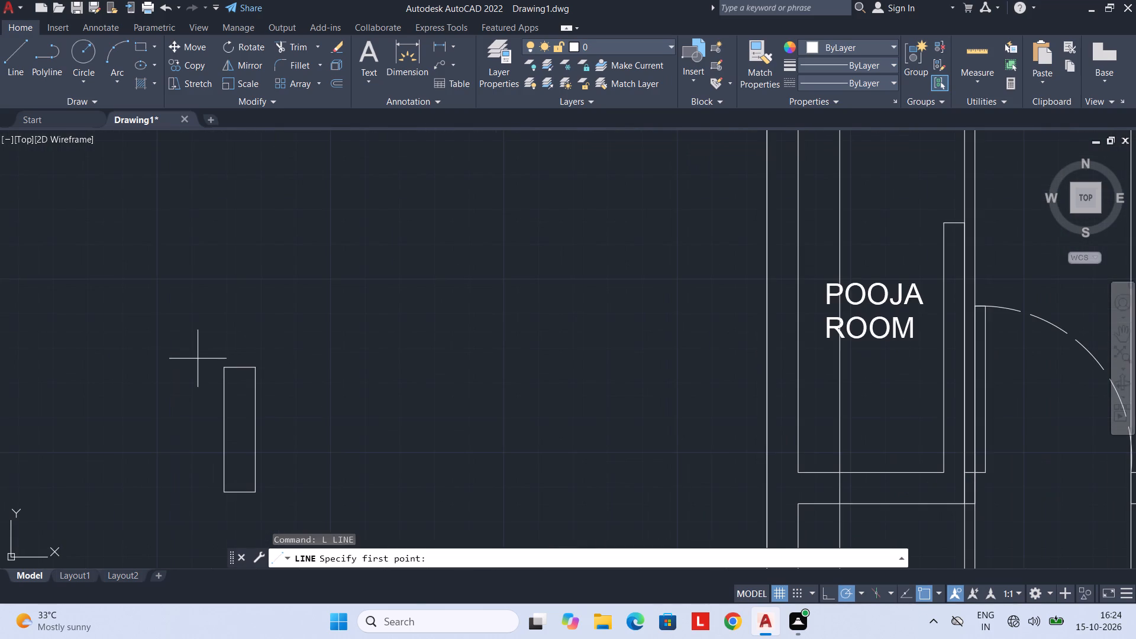
{"action": "left_click", "coordinate": [241, 370]}
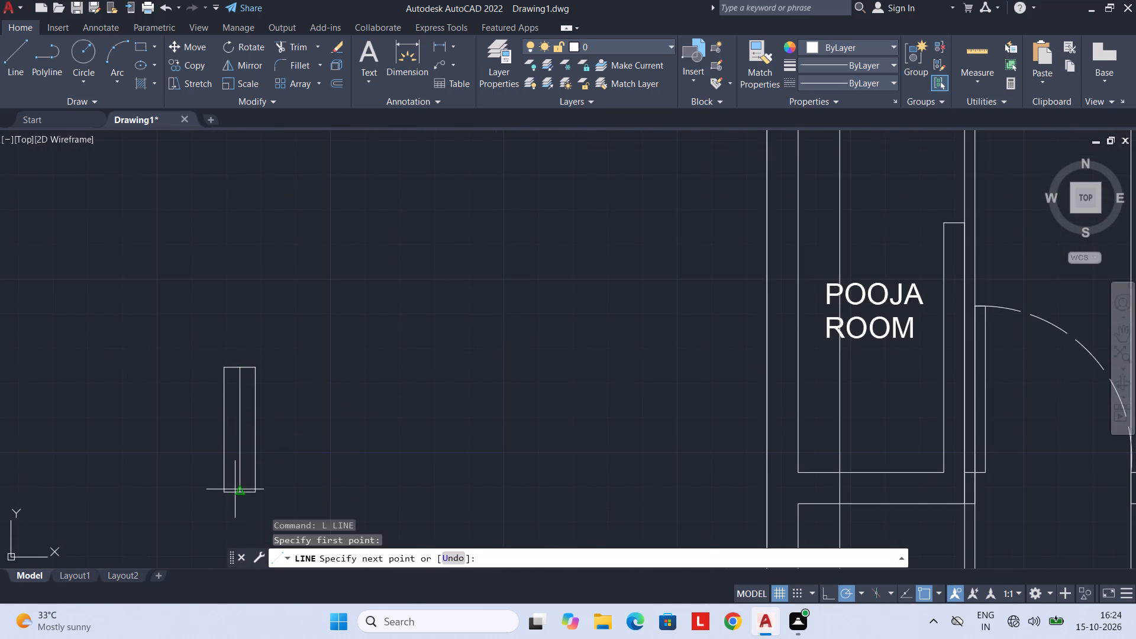
{"action": "left_click", "coordinate": [235, 490]}
{"action": "key", "text": "Escape"}
Offset the rectangle's centre line 3" toward the long side farther from the plan.
{"action": "type", "text": "OF"}
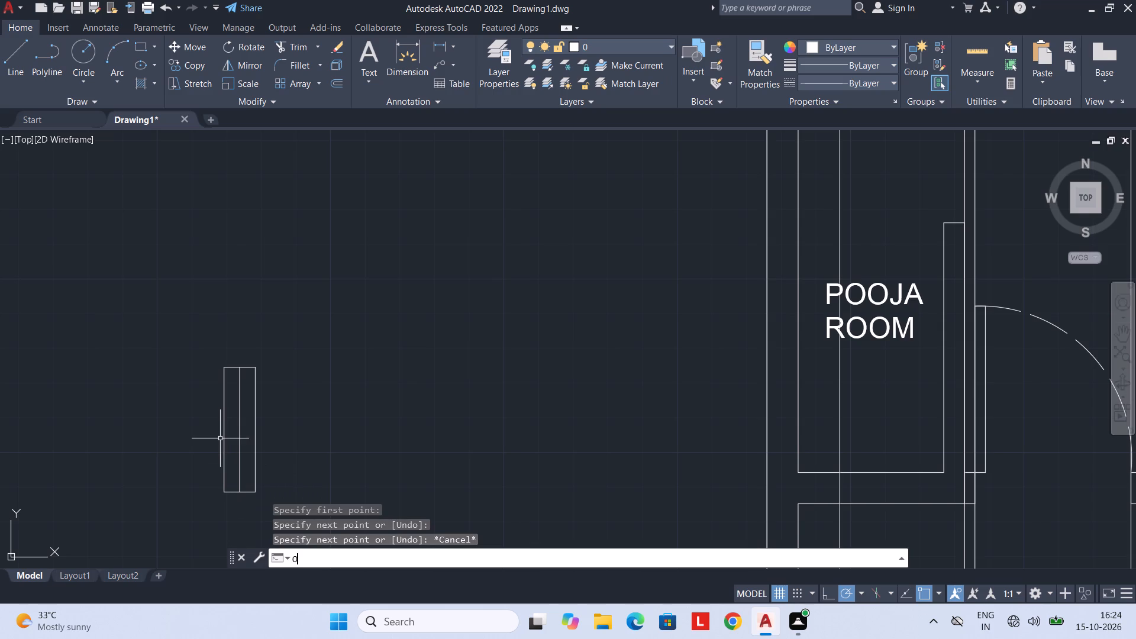
{"action": "key", "text": "space"}
{"action": "type", "text": "3\""}
{"action": "key", "text": "Return"}
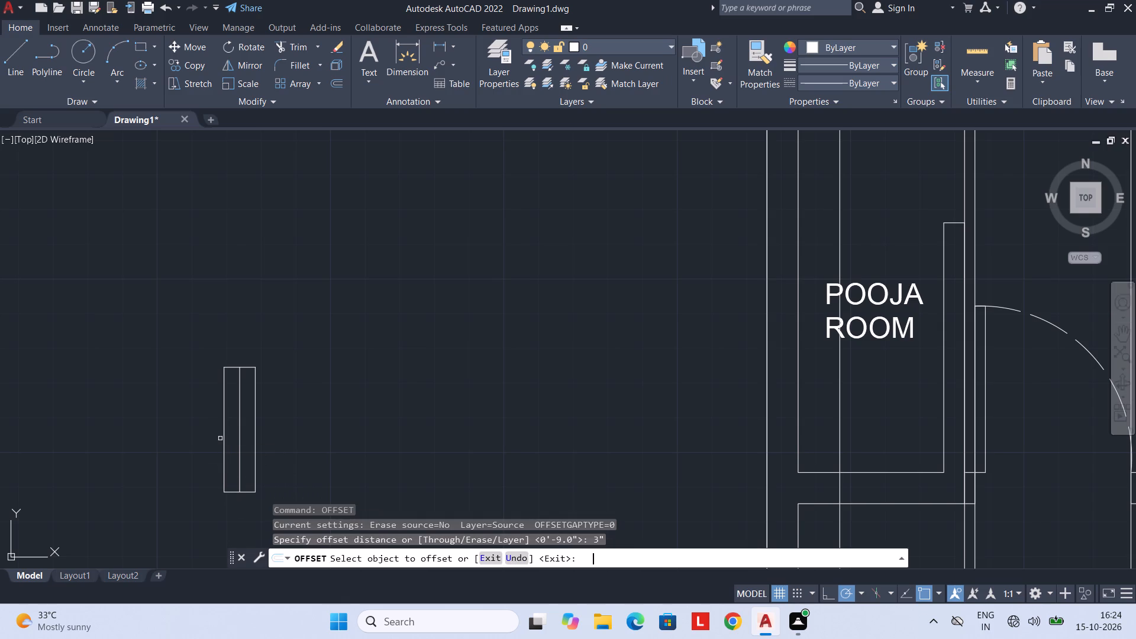
{"action": "left_click", "coordinate": [239, 446]}
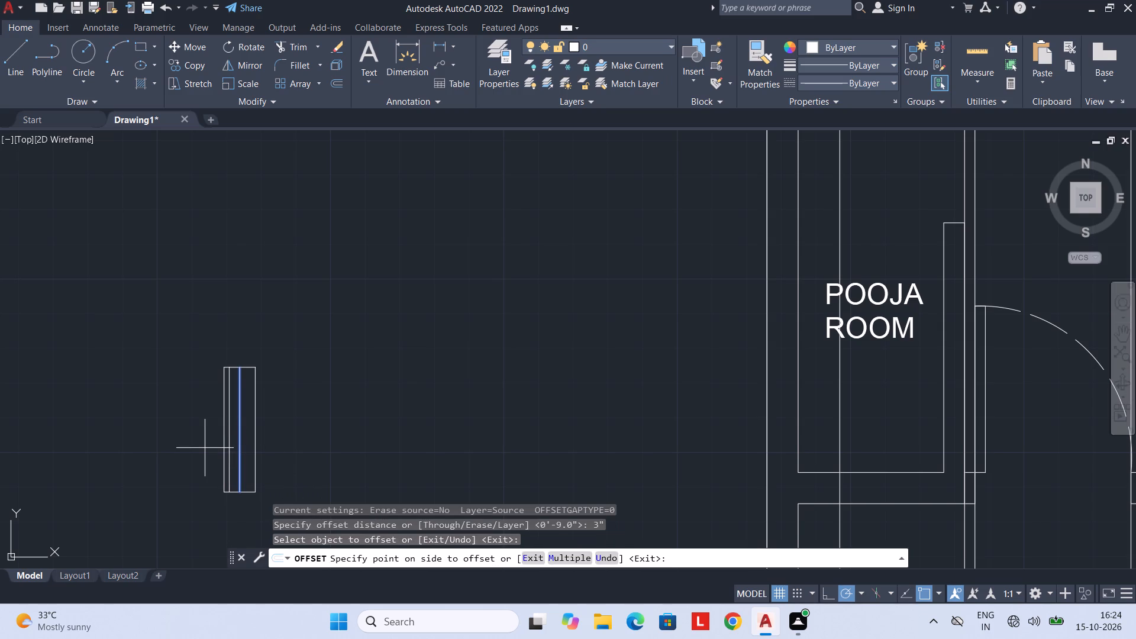
{"action": "left_click_drag", "start_coordinate": [205, 448], "coordinate": [198, 448]}
{"action": "key", "text": "Escape"}
Erase the rectangle's original centre line.
{"action": "left_click", "coordinate": [240, 438]}
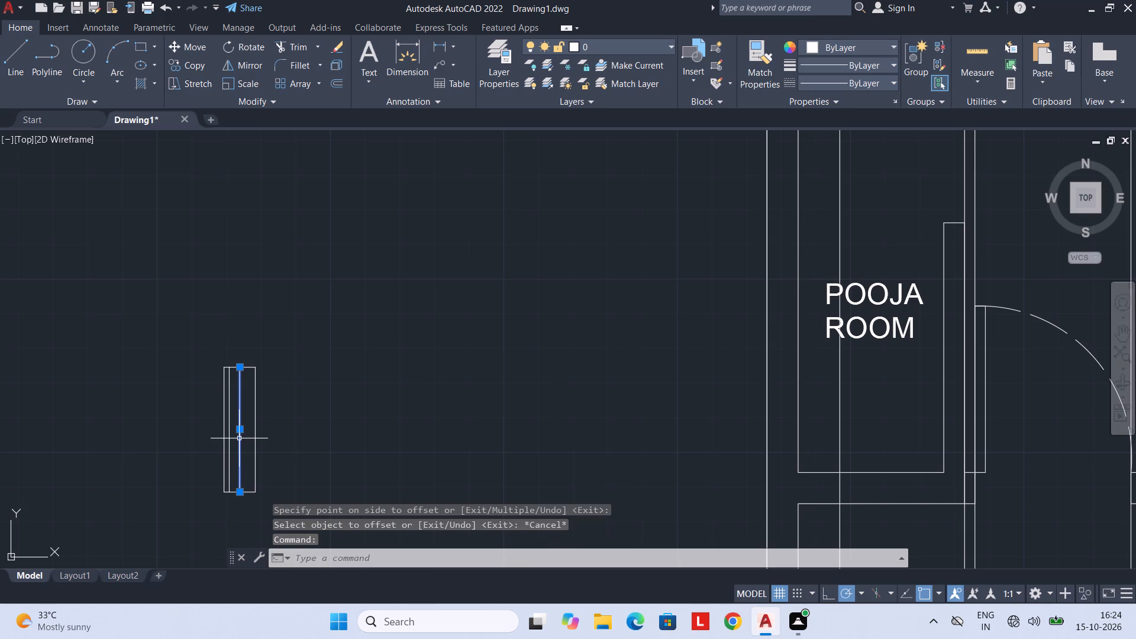
{"action": "key", "text": "Delete"}
Rotate the rectangle and its inner line a quarter turn counterclockwise about the rectangle's lower corner nearest the plan.
{"action": "scroll", "coordinate": [238, 428], "scroll_direction": "down", "scroll_amount": 1}
{"action": "middle_click_drag", "start_coordinate": [238, 428], "coordinate": [248, 403]}
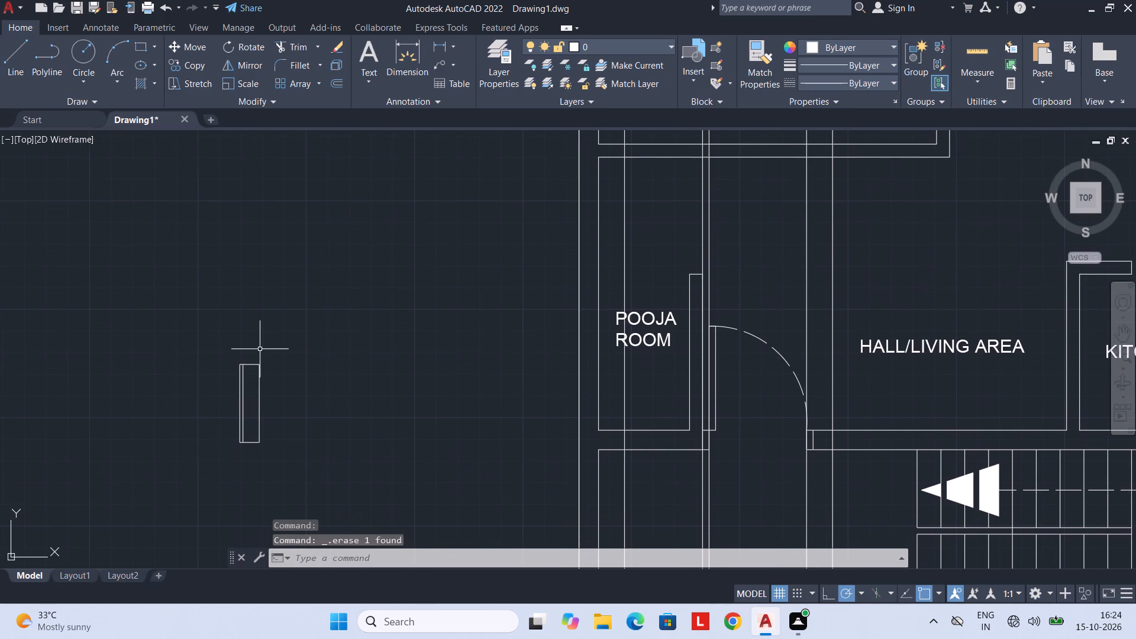
{"action": "left_click_drag", "start_coordinate": [251, 335], "coordinate": [311, 376]}
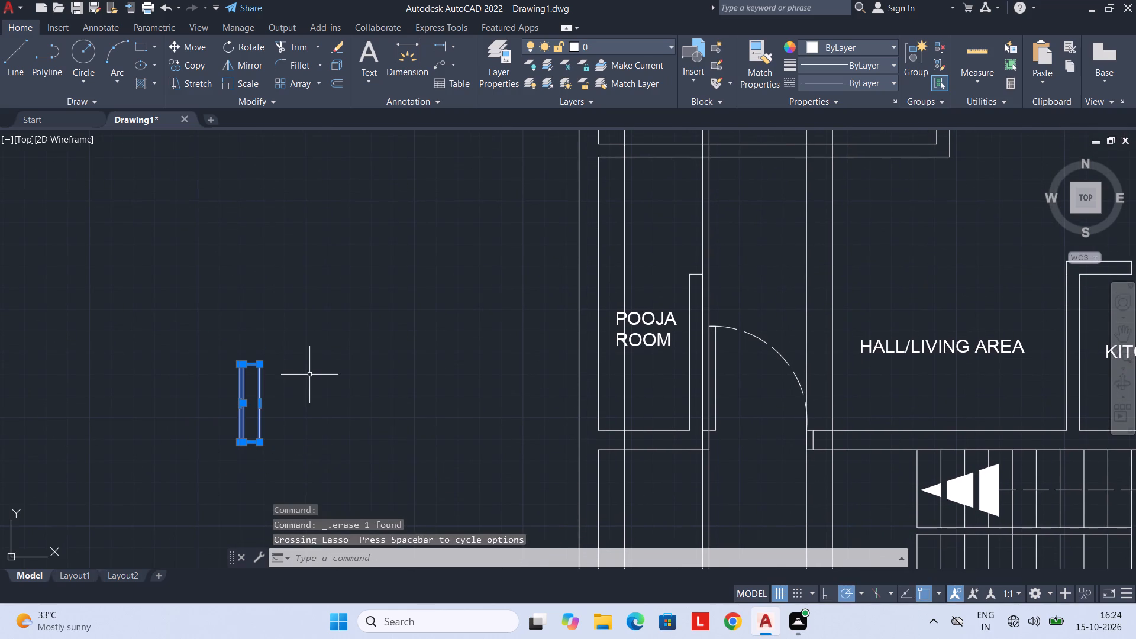
{"action": "type", "text": "RO"}
{"action": "key", "text": "space"}
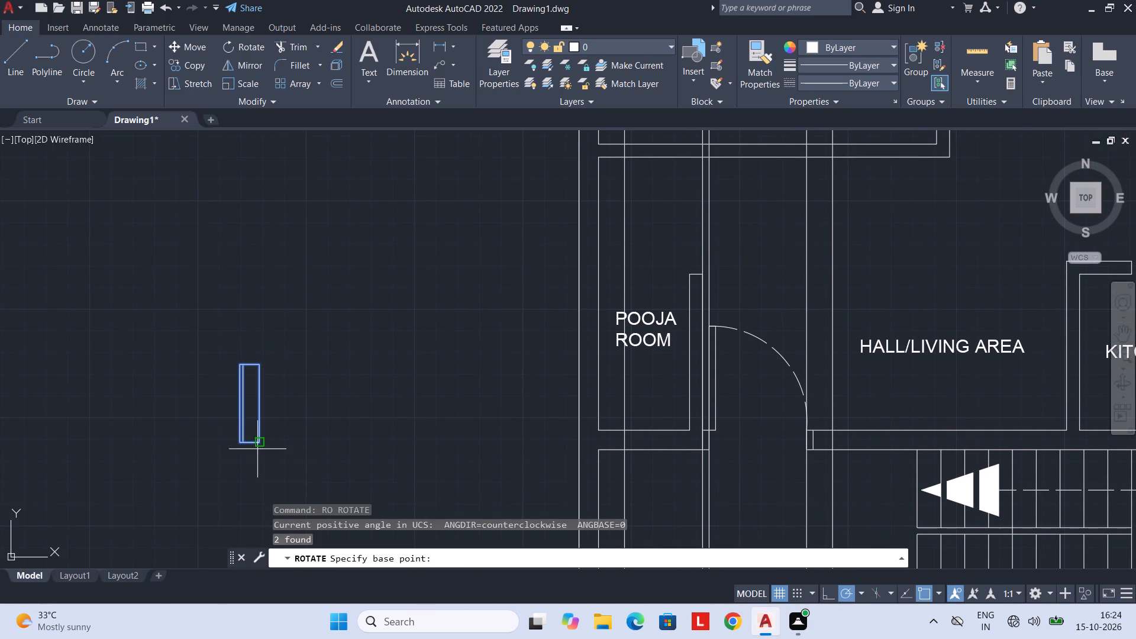
{"action": "left_click", "coordinate": [262, 441]}
{"action": "left_click", "coordinate": [252, 327]}
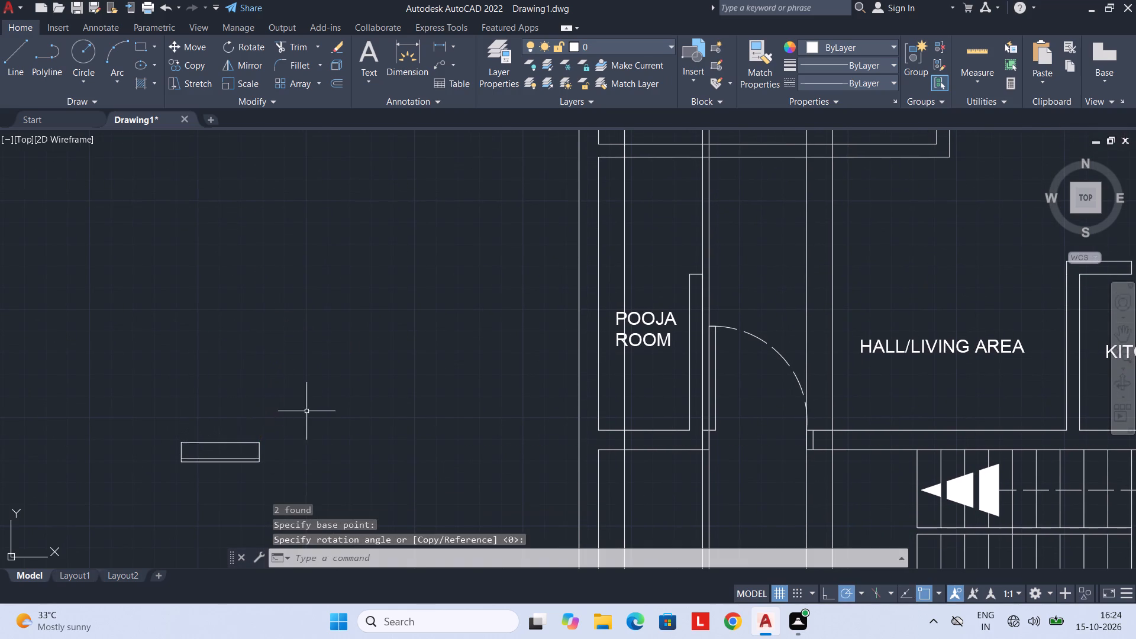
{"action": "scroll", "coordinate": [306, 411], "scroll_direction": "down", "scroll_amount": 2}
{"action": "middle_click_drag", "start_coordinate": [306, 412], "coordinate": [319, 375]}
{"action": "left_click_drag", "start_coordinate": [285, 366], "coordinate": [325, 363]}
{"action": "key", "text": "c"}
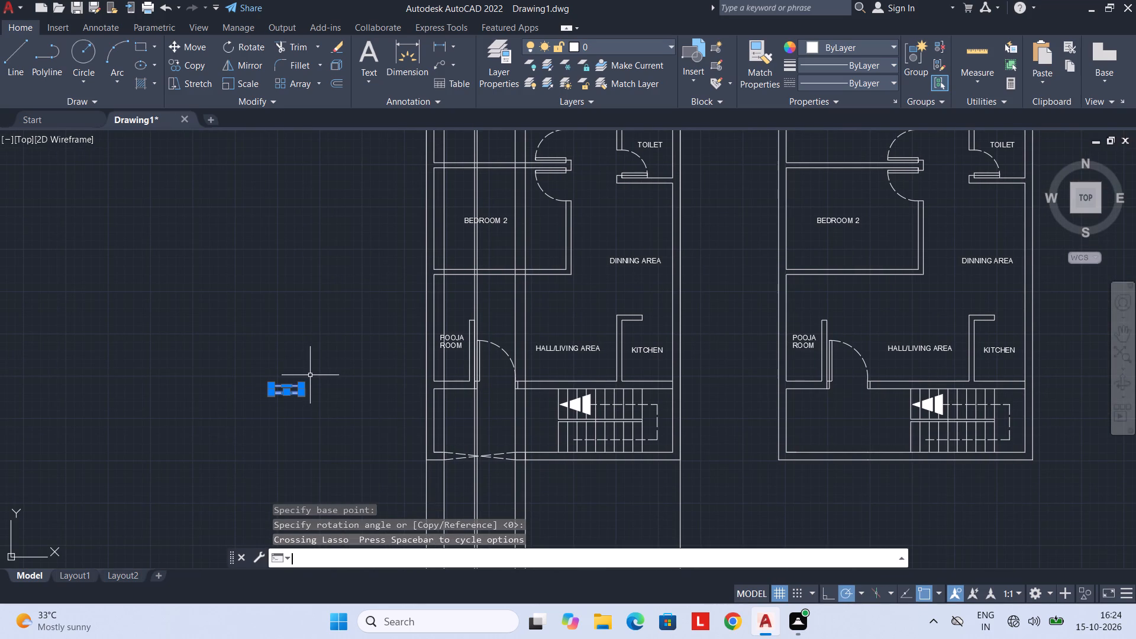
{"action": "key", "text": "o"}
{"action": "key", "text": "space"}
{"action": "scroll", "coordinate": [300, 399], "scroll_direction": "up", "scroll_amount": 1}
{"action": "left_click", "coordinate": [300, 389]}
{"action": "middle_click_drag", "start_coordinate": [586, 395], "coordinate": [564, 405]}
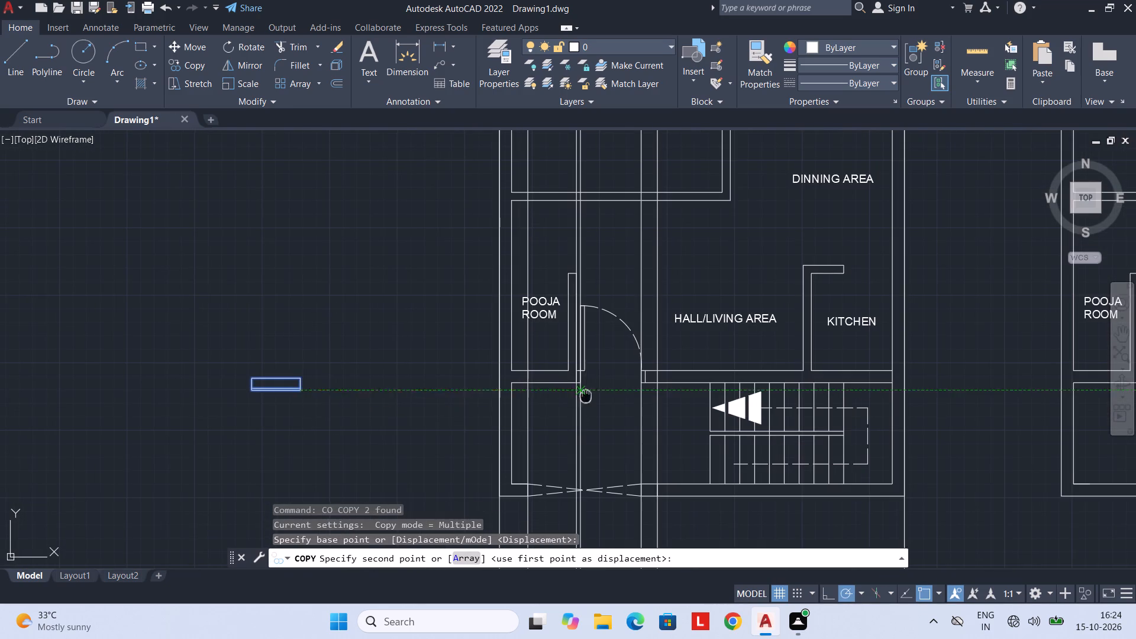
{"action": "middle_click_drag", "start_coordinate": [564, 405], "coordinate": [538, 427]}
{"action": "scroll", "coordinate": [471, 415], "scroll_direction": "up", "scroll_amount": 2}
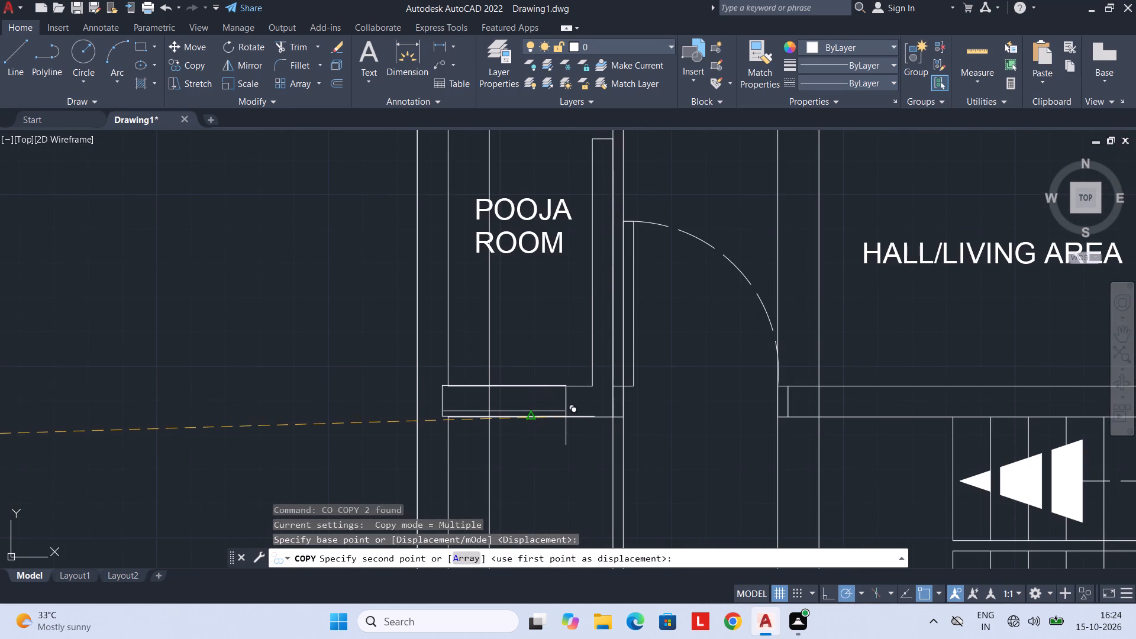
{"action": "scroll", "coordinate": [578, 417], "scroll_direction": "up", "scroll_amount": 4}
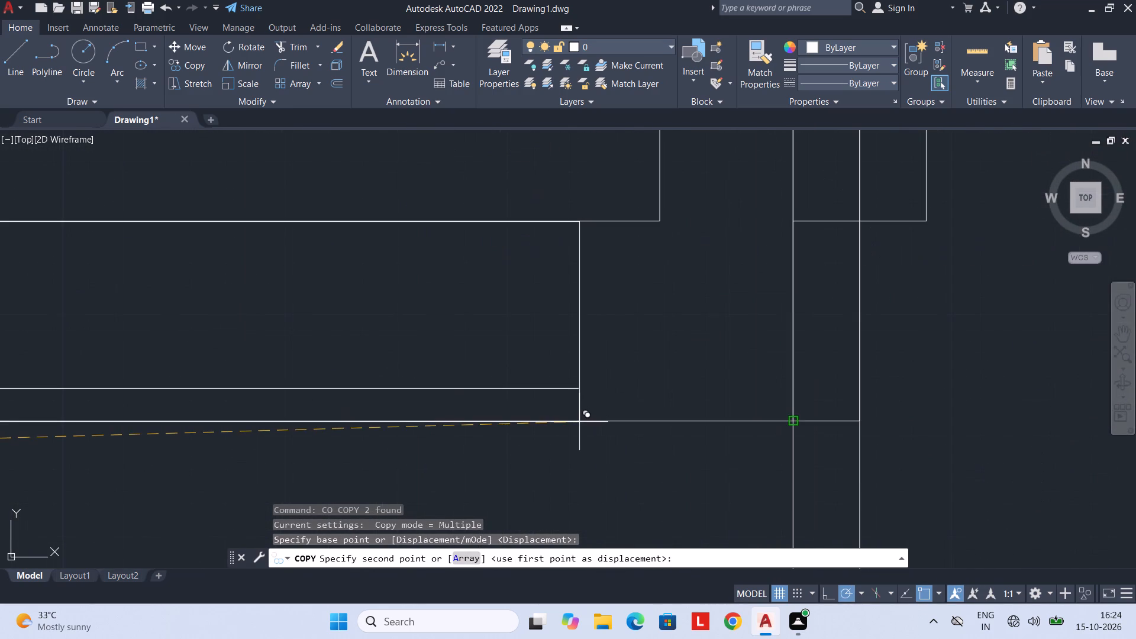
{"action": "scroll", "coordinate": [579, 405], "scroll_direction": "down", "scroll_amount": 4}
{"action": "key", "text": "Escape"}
Move the rectangle and its inner line by the lower long side's midpoint to the midpoint of the pooja room's front wall line.
{"action": "middle_click_drag", "start_coordinate": [344, 401], "coordinate": [444, 398]}
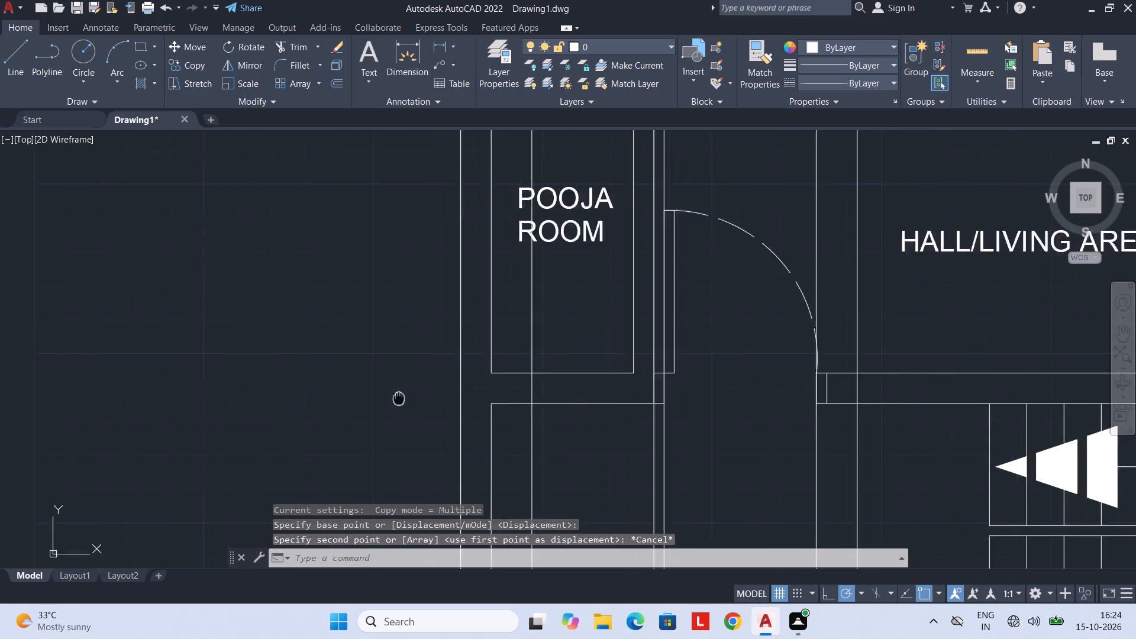
{"action": "middle_click_drag", "start_coordinate": [444, 398], "coordinate": [448, 398]}
{"action": "scroll", "coordinate": [341, 404], "scroll_direction": "down", "scroll_amount": 3}
{"action": "middle_click_drag", "start_coordinate": [337, 406], "coordinate": [443, 402]}
{"action": "left_click_drag", "start_coordinate": [333, 377], "coordinate": [364, 363]}
{"action": "scroll", "coordinate": [357, 378], "scroll_direction": "up", "scroll_amount": 3}
{"action": "key", "text": "m"}
{"action": "key", "text": "space"}
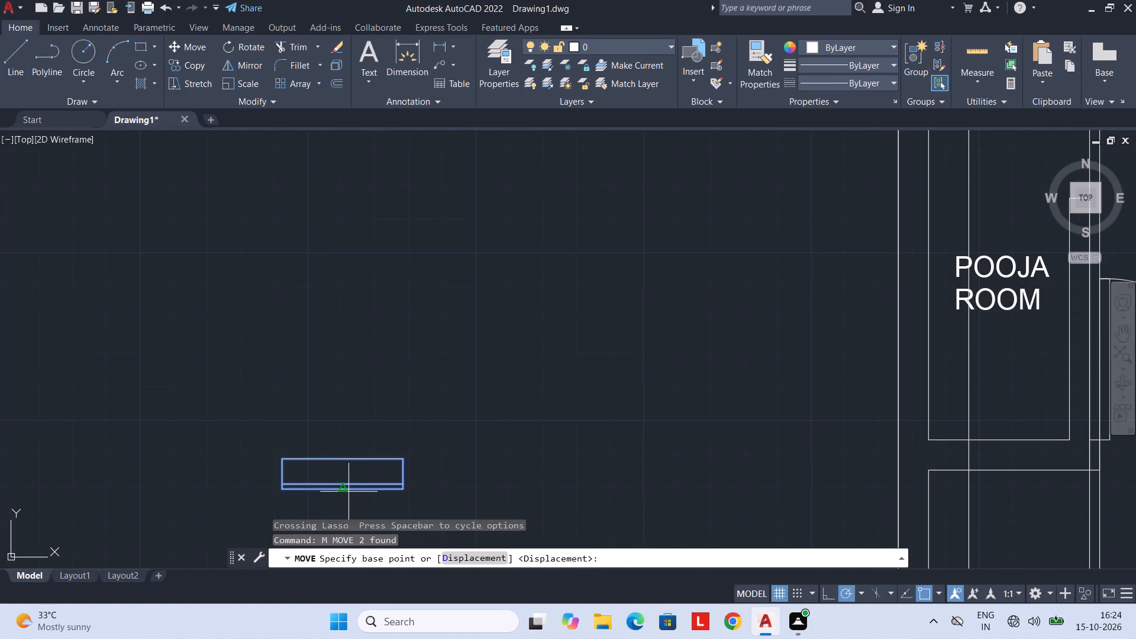
{"action": "left_click", "coordinate": [342, 492]}
{"action": "middle_click_drag", "start_coordinate": [698, 492], "coordinate": [532, 497]}
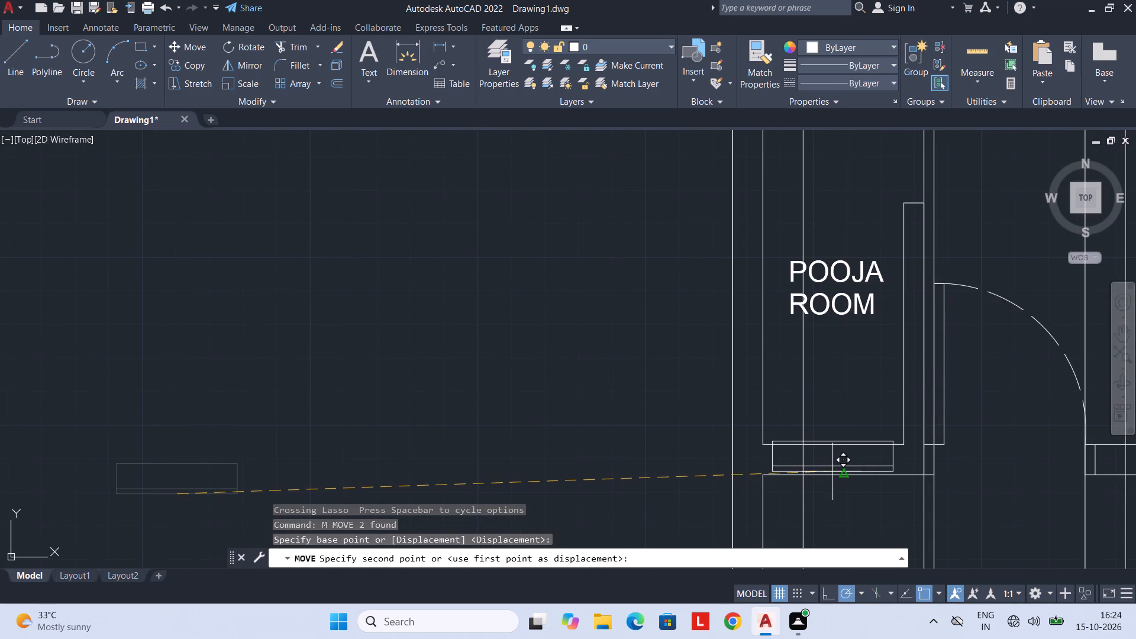
{"action": "left_click", "coordinate": [845, 475]}
{"action": "middle_click_drag", "start_coordinate": [864, 490], "coordinate": [651, 474]}
{"action": "middle_click_drag", "start_coordinate": [851, 472], "coordinate": [550, 471]}
{"action": "scroll", "coordinate": [707, 452], "scroll_direction": "down", "scroll_amount": 3}
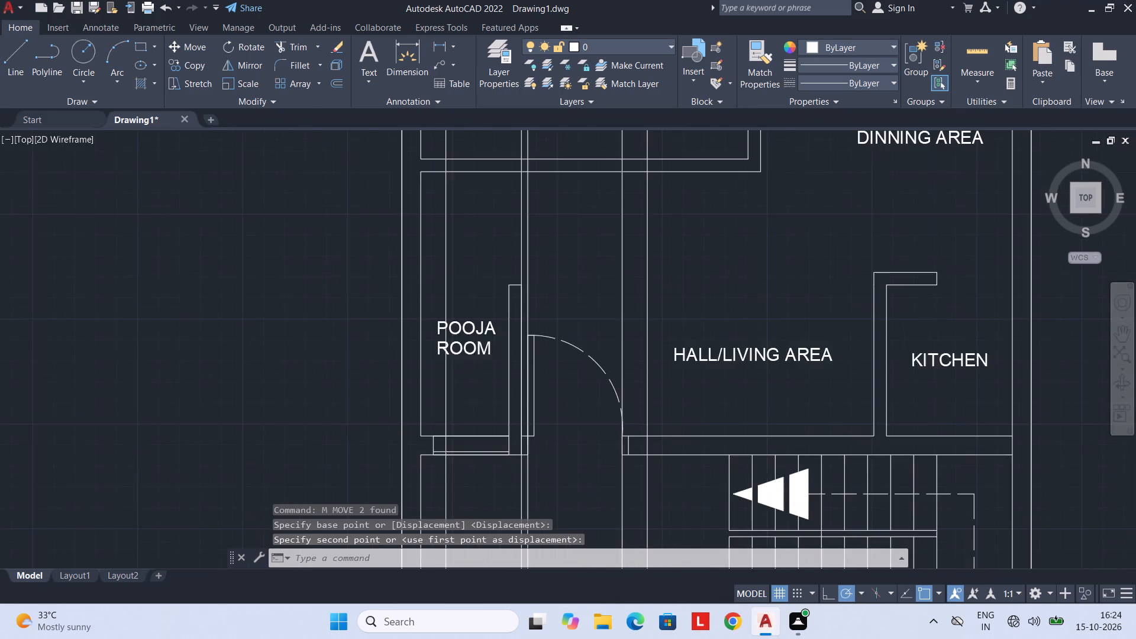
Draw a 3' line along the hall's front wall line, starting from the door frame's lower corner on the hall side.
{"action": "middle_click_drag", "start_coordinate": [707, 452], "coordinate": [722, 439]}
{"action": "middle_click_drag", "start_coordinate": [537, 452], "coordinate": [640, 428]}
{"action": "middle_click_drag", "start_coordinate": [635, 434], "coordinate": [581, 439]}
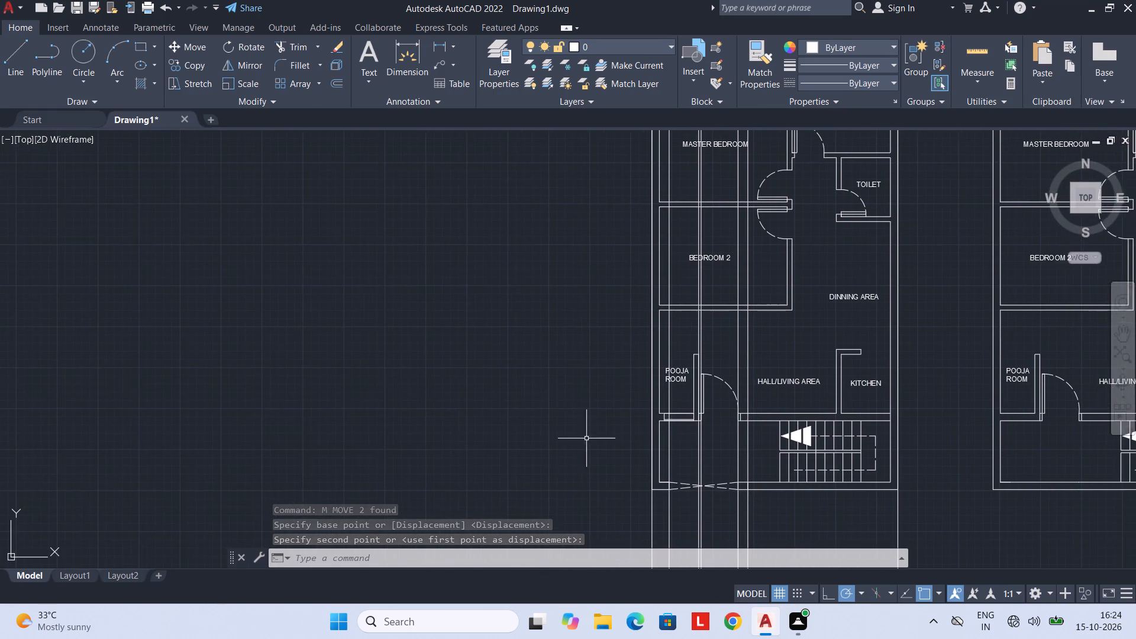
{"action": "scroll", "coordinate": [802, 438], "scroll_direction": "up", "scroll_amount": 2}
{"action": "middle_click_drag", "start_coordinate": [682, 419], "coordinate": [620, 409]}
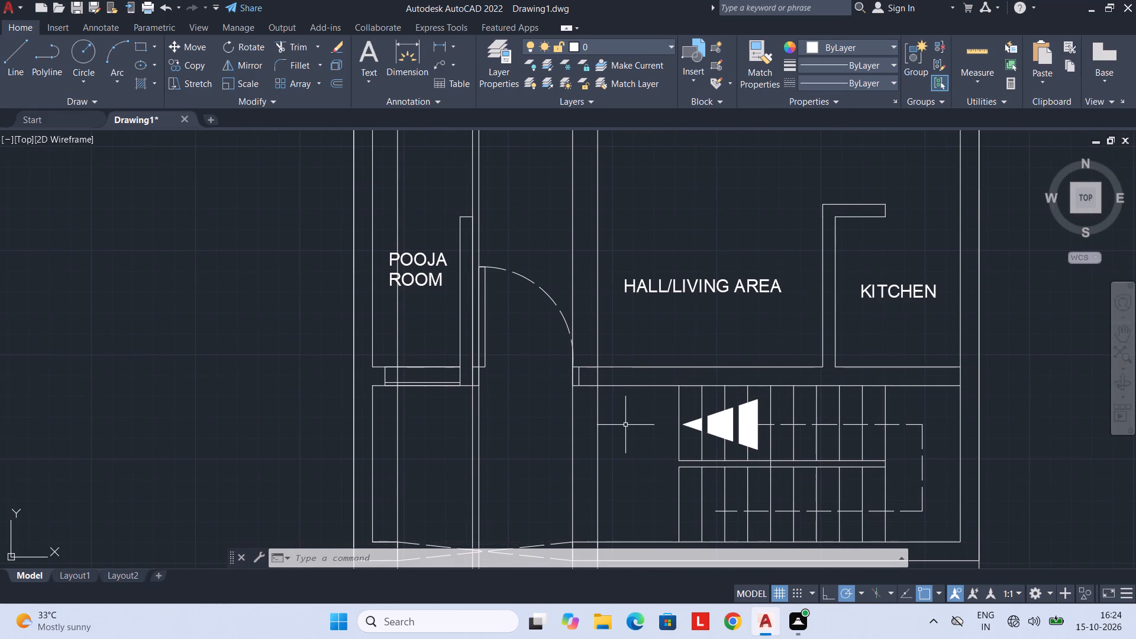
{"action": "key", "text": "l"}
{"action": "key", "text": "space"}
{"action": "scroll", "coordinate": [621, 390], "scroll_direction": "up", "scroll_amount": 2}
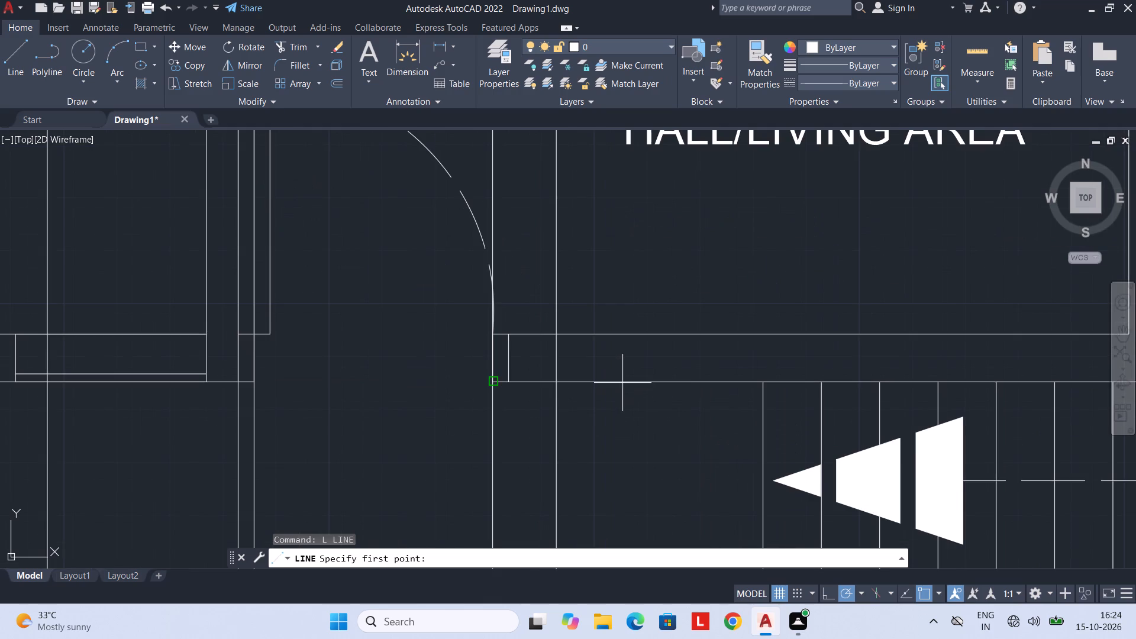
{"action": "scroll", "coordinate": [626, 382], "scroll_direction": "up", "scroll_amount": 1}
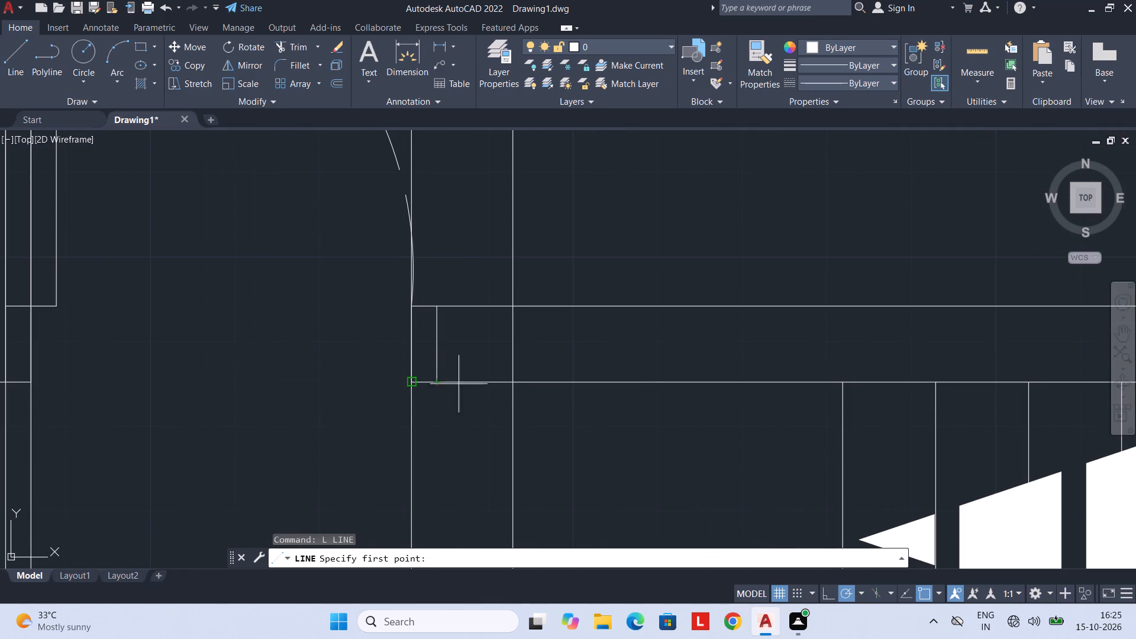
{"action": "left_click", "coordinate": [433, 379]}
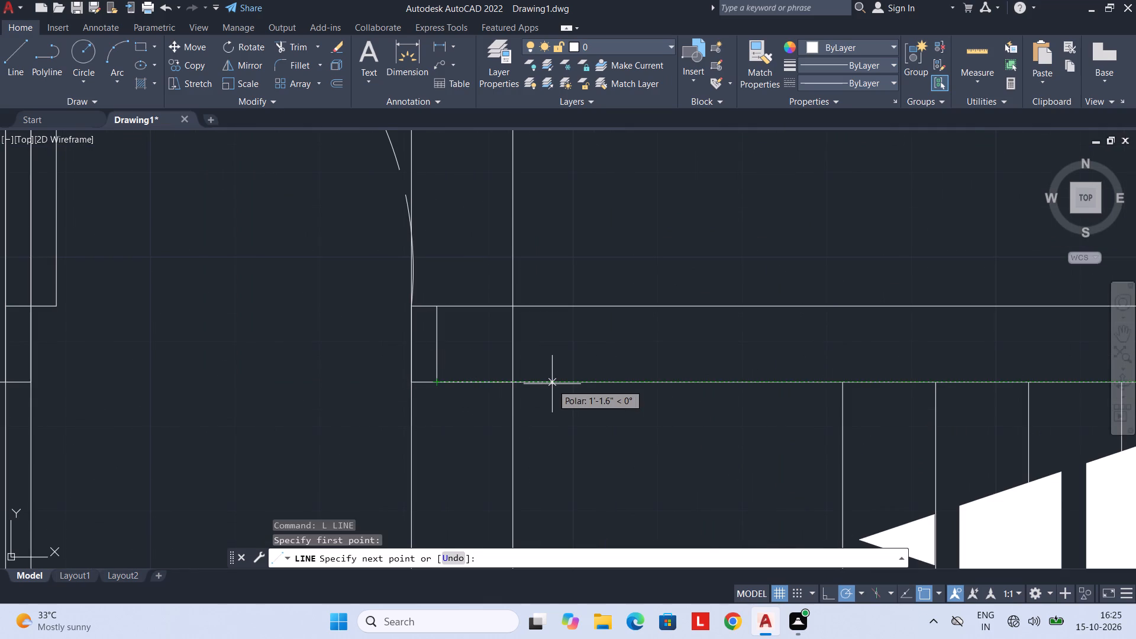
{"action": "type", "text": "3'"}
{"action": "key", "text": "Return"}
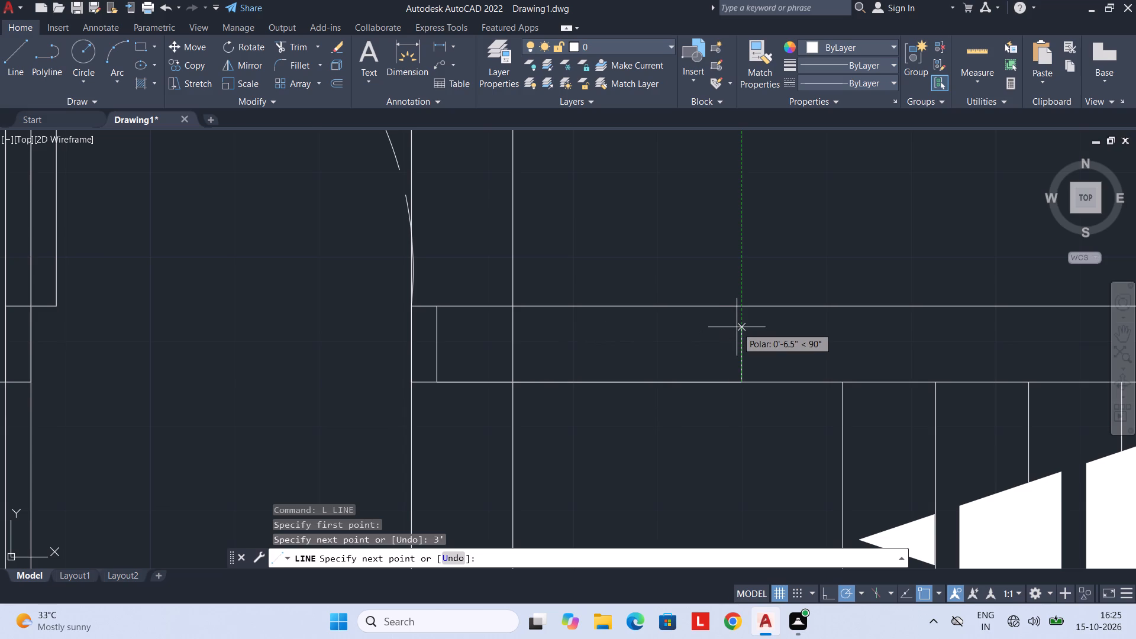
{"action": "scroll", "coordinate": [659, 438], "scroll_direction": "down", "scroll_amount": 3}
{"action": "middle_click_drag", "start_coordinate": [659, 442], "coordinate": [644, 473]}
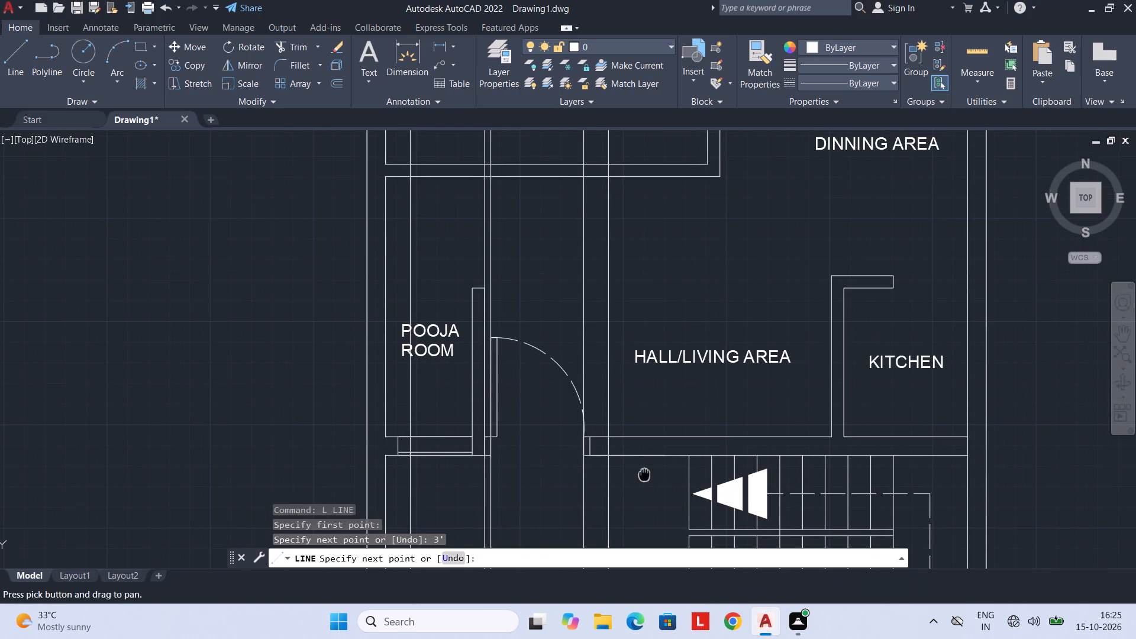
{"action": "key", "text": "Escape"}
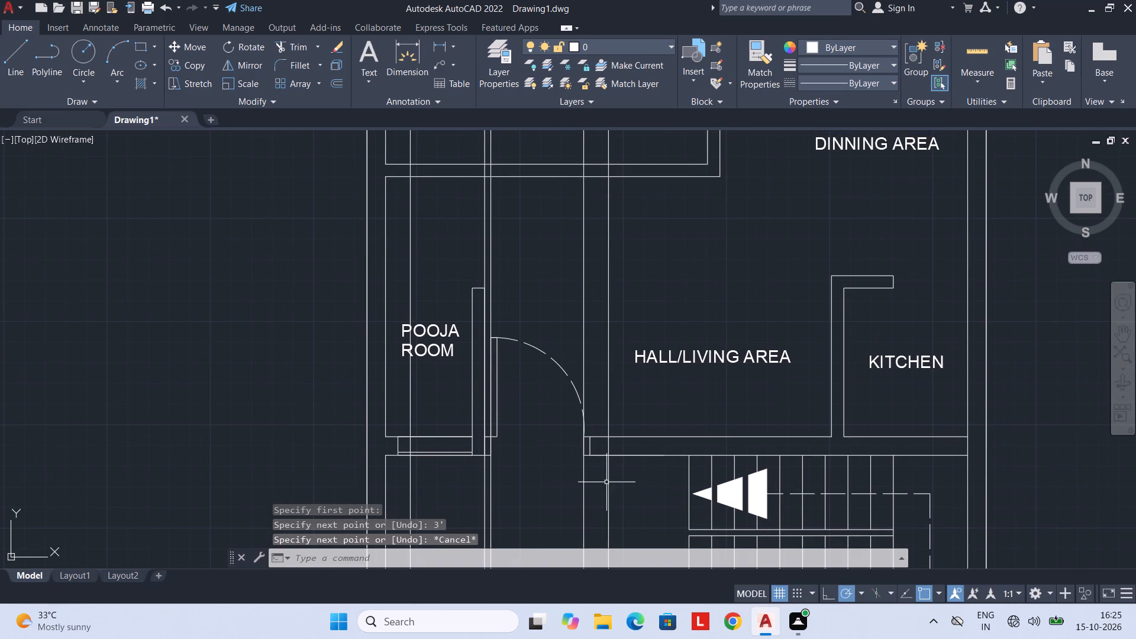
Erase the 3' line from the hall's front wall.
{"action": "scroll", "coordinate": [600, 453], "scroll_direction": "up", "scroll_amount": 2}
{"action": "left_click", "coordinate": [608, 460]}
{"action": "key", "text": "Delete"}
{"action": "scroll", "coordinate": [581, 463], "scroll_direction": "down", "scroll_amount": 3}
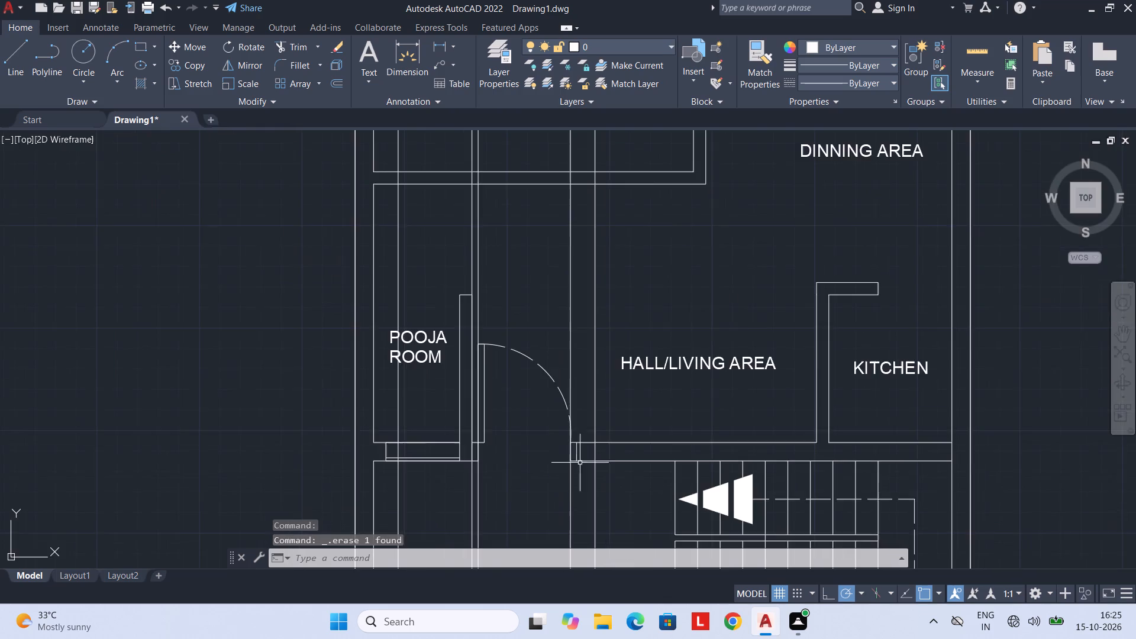
Copy the pooja room's window symbol by its lower-left corner to where the vertical construction line beyond the door meets the hall's front wall line.
{"action": "middle_click_drag", "start_coordinate": [441, 454], "coordinate": [562, 425]}
{"action": "scroll", "coordinate": [347, 427], "scroll_direction": "down", "scroll_amount": 2}
{"action": "middle_click_drag", "start_coordinate": [338, 443], "coordinate": [371, 417]}
{"action": "scroll", "coordinate": [371, 417], "scroll_direction": "down", "scroll_amount": 3}
{"action": "middle_click", "coordinate": [356, 424]}
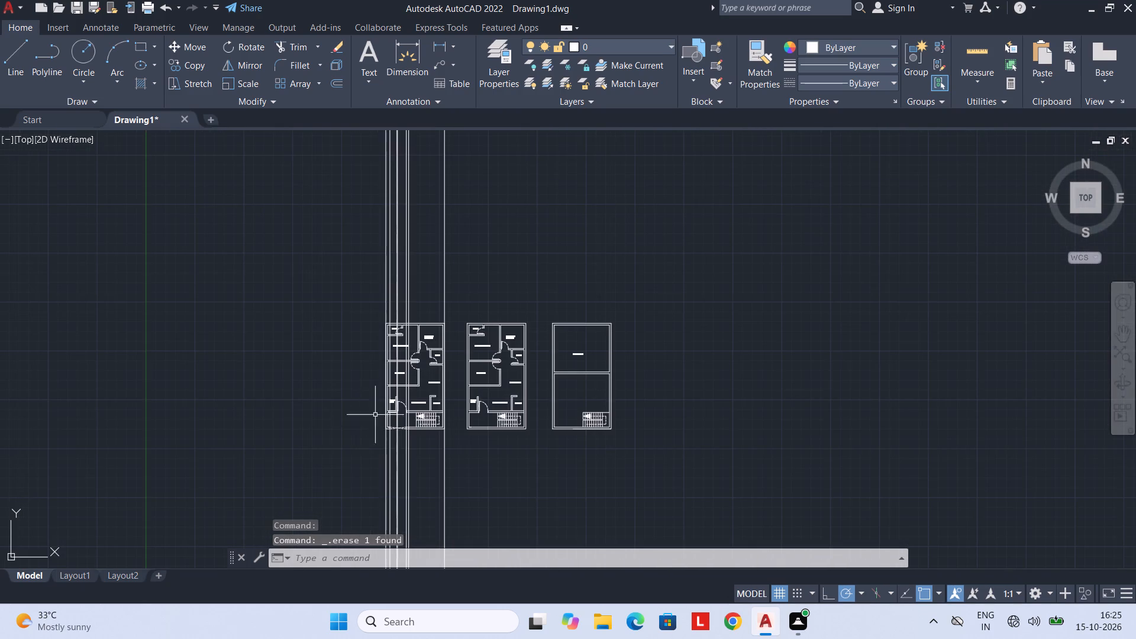
{"action": "scroll", "coordinate": [382, 405], "scroll_direction": "up", "scroll_amount": 7}
{"action": "scroll", "coordinate": [429, 386], "scroll_direction": "up", "scroll_amount": 1}
{"action": "scroll", "coordinate": [429, 386], "scroll_direction": "down", "scroll_amount": 7}
{"action": "scroll", "coordinate": [437, 406], "scroll_direction": "up", "scroll_amount": 3}
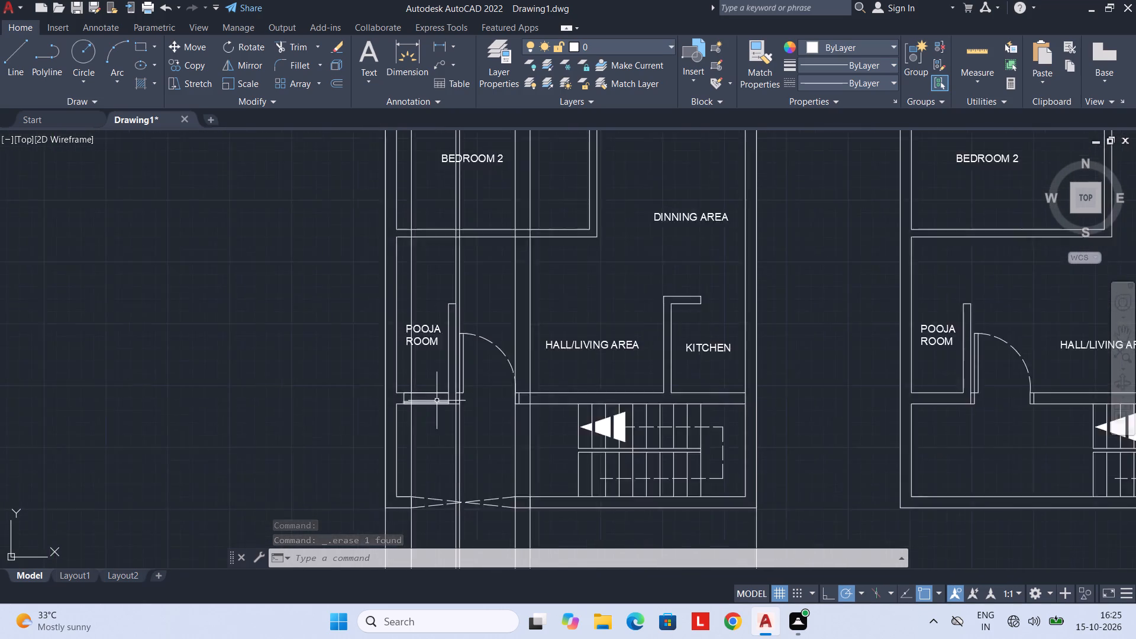
{"action": "scroll", "coordinate": [437, 401], "scroll_direction": "up", "scroll_amount": 3}
{"action": "left_click", "coordinate": [373, 408]}
{"action": "left_click", "coordinate": [292, 388]}
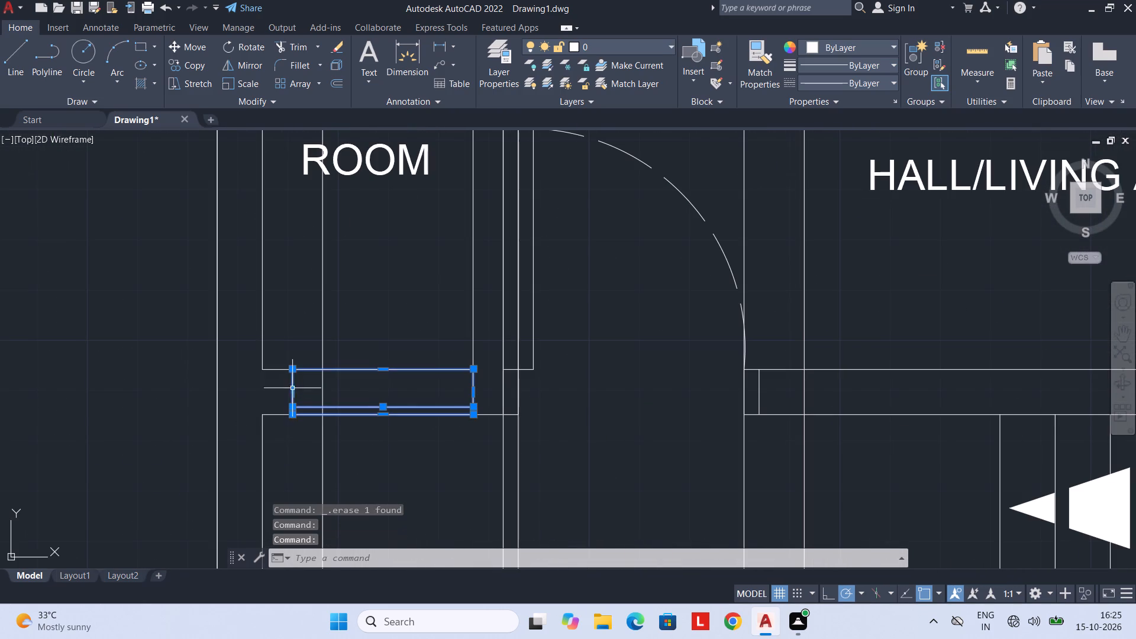
{"action": "type", "text": "CO"}
{"action": "key", "text": "space"}
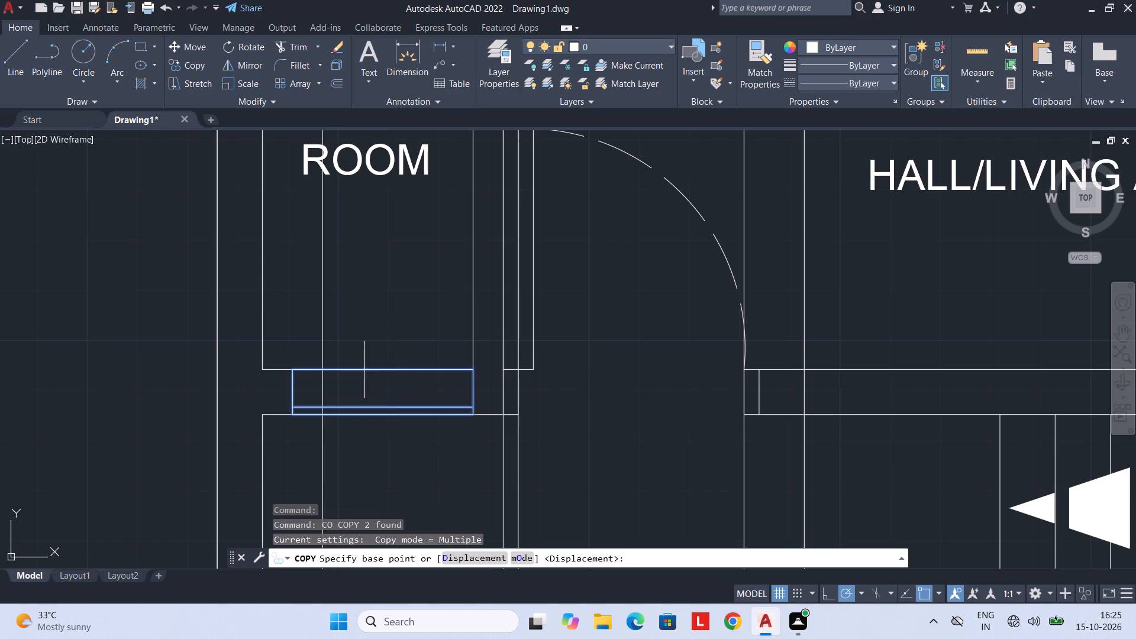
{"action": "left_click", "coordinate": [293, 414]}
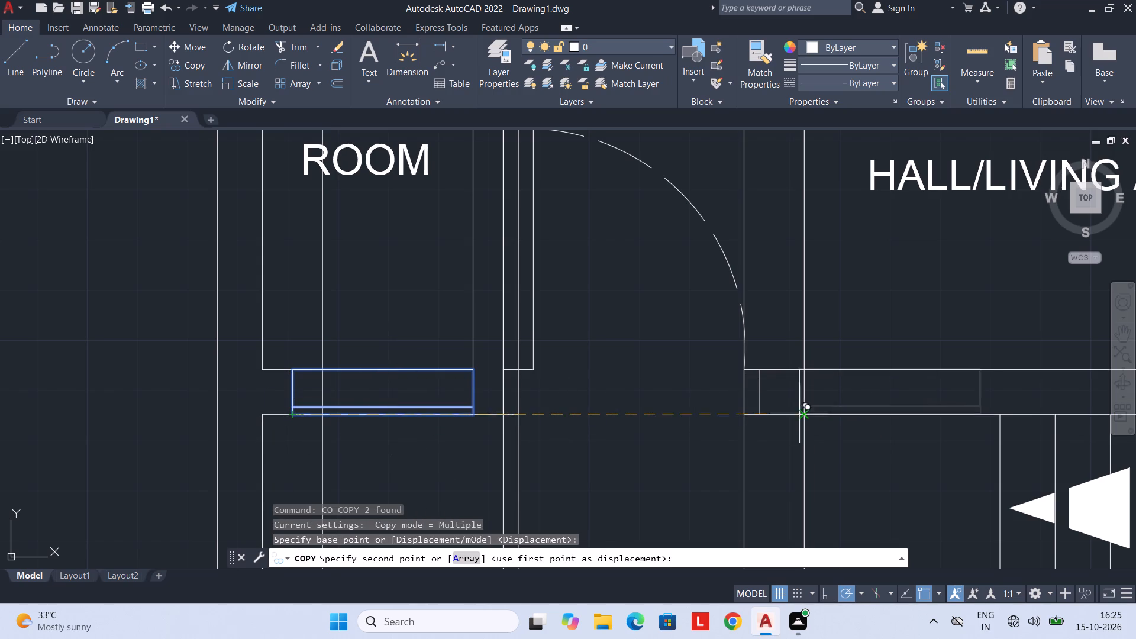
{"action": "left_click", "coordinate": [802, 415]}
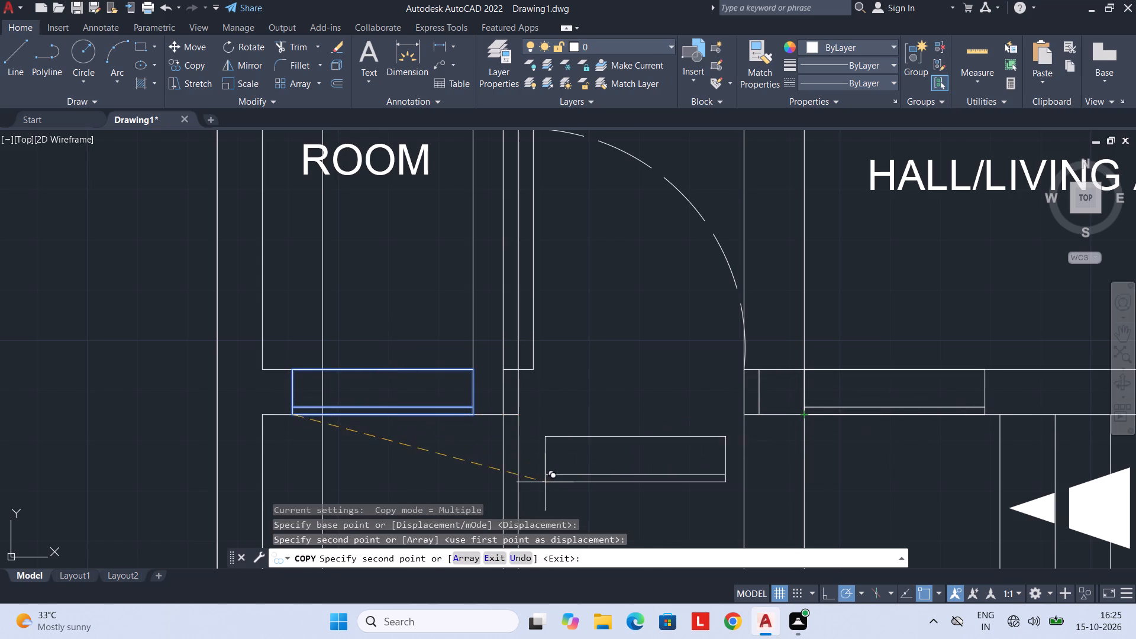
{"action": "key", "text": "Escape"}
Place vertical construction lines through both ends of the pooja room's window and the staircase-side end of the hall's window.
{"action": "scroll", "coordinate": [546, 475], "scroll_direction": "down", "scroll_amount": 1}
{"action": "scroll", "coordinate": [716, 433], "scroll_direction": "up", "scroll_amount": 5}
{"action": "scroll", "coordinate": [734, 427], "scroll_direction": "down", "scroll_amount": 8}
{"action": "middle_click_drag", "start_coordinate": [650, 466], "coordinate": [631, 438]}
{"action": "scroll", "coordinate": [596, 437], "scroll_direction": "up", "scroll_amount": 1}
{"action": "key", "text": "x"}
{"action": "key", "text": "l"}
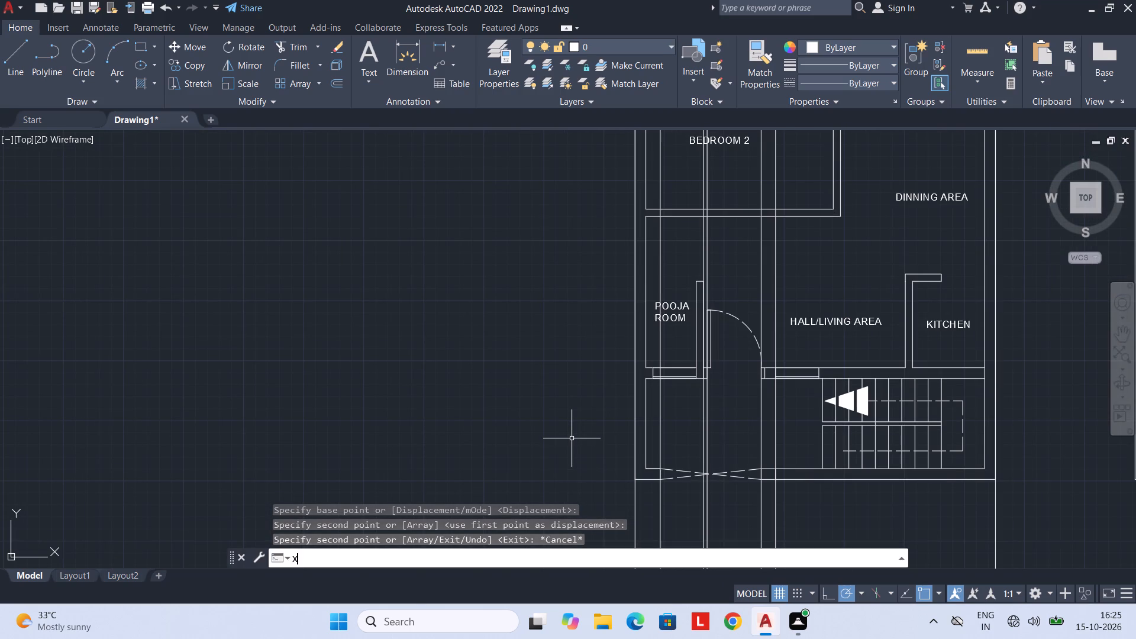
{"action": "key", "text": "space"}
{"action": "middle_click_drag", "start_coordinate": [637, 398], "coordinate": [553, 437]}
{"action": "scroll", "coordinate": [573, 424], "scroll_direction": "up", "scroll_amount": 3}
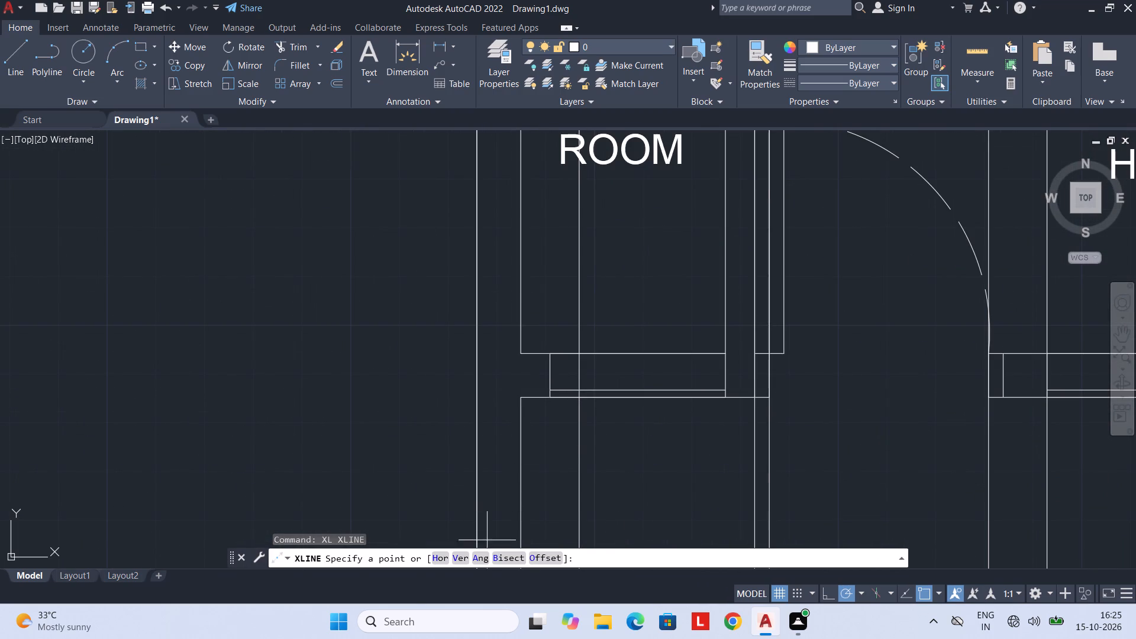
{"action": "left_click", "coordinate": [457, 556]}
{"action": "left_click", "coordinate": [549, 401]}
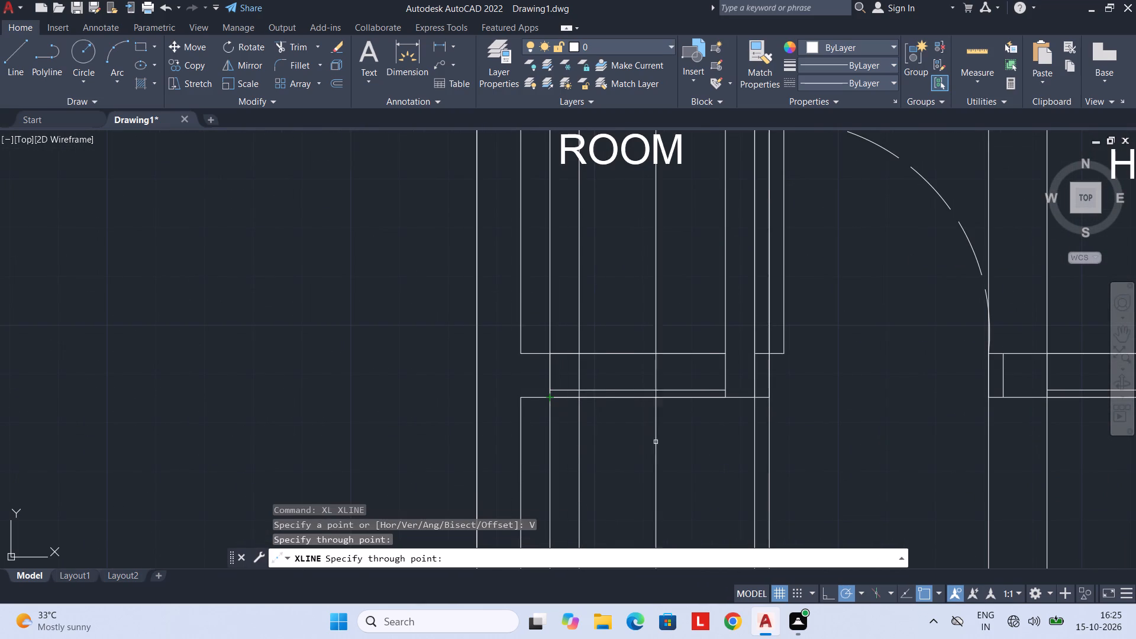
{"action": "left_click", "coordinate": [726, 399]}
{"action": "middle_click_drag", "start_coordinate": [757, 458], "coordinate": [539, 475]}
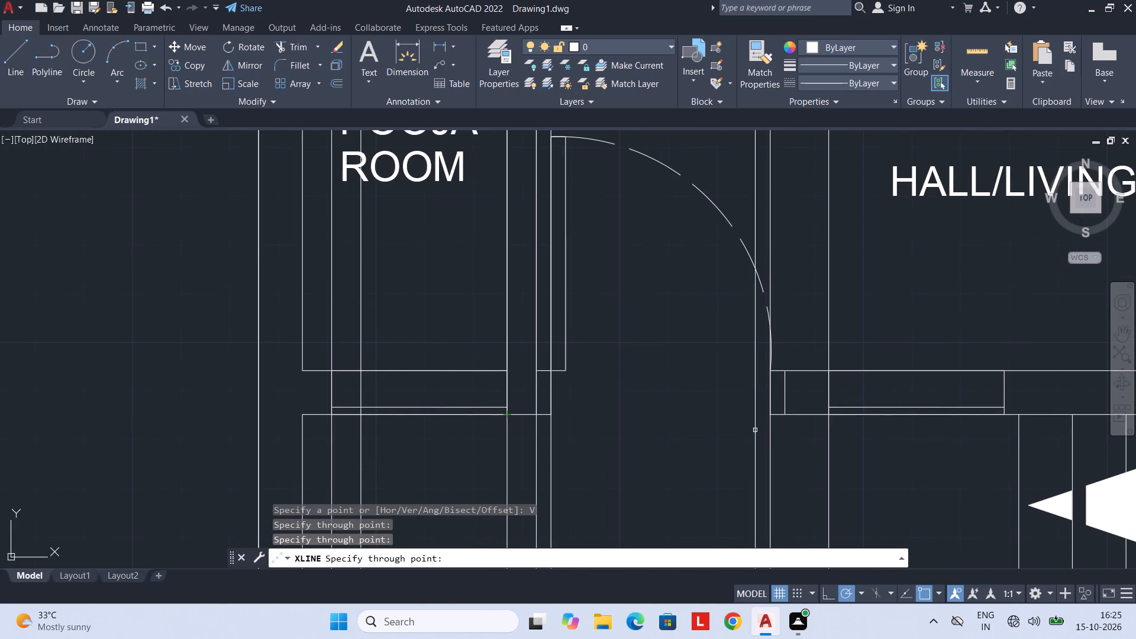
{"action": "middle_click_drag", "start_coordinate": [803, 427], "coordinate": [738, 448]}
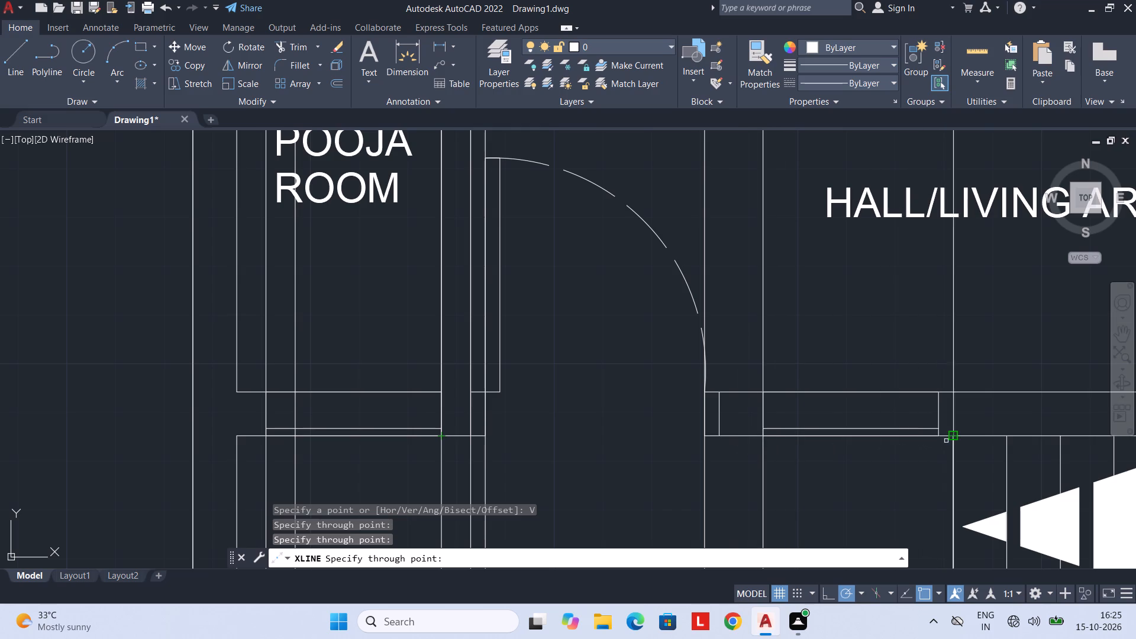
{"action": "left_click", "coordinate": [943, 439]}
{"action": "scroll", "coordinate": [803, 478], "scroll_direction": "down", "scroll_amount": 5}
{"action": "middle_click_drag", "start_coordinate": [799, 485], "coordinate": [723, 424]}
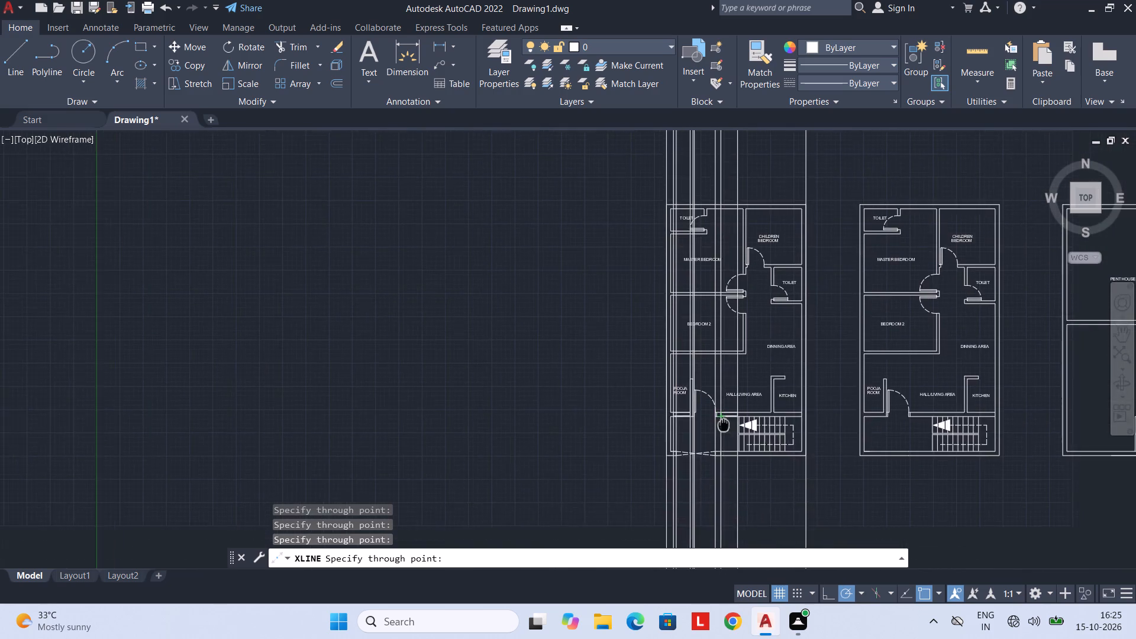
{"action": "middle_click_drag", "start_coordinate": [723, 424], "coordinate": [722, 424]}
{"action": "scroll", "coordinate": [720, 425], "scroll_direction": "up", "scroll_amount": 2}
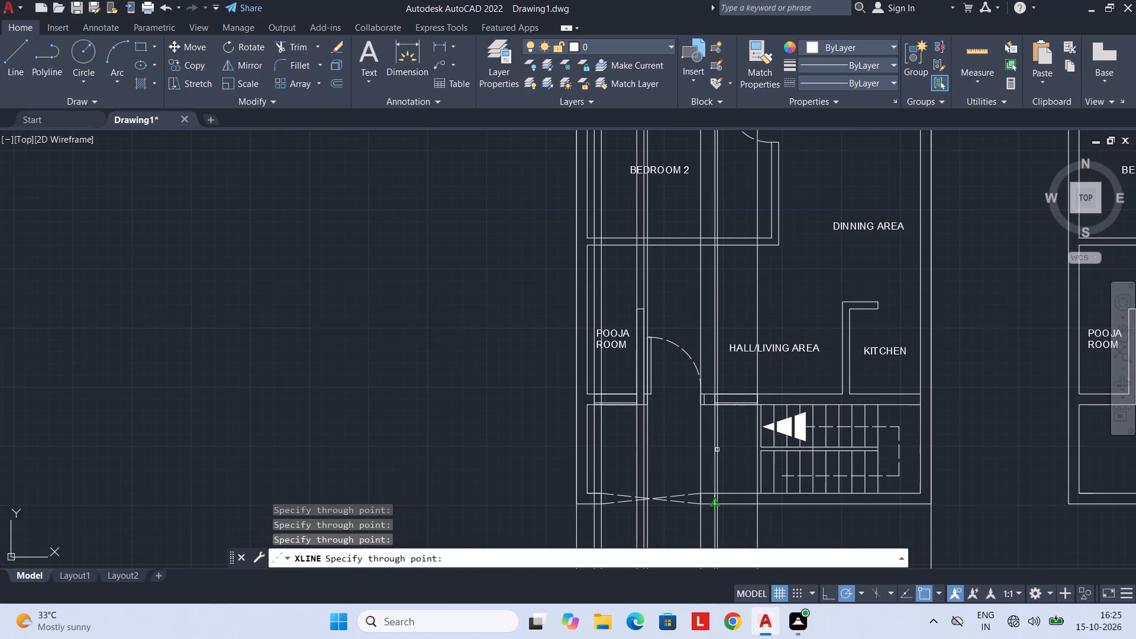
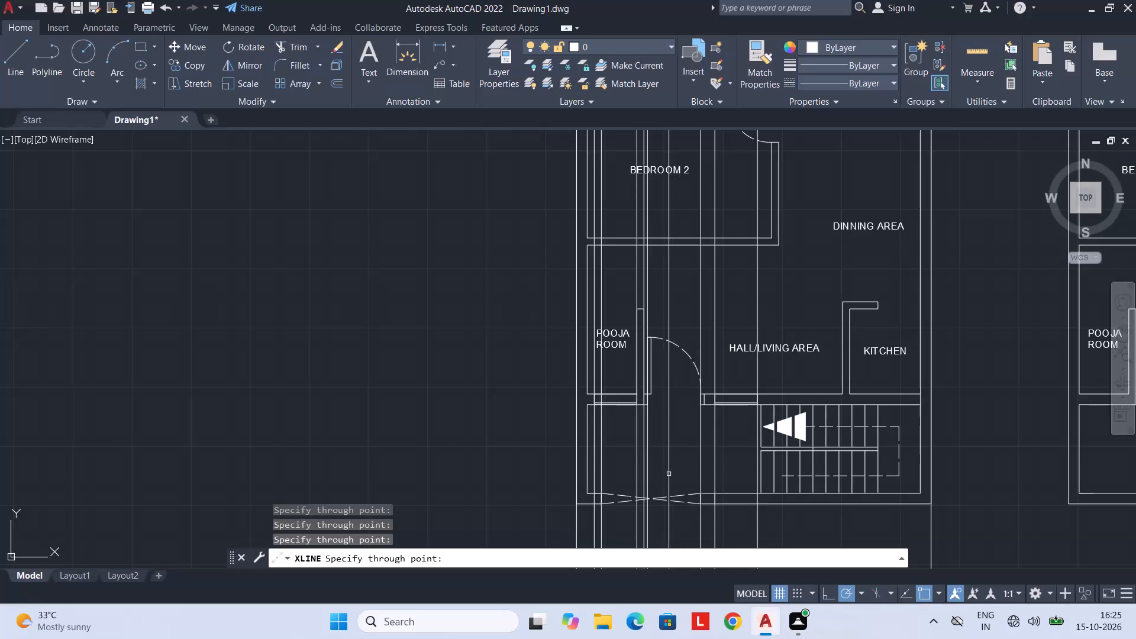
Draw a horizontal ground line below the original plan, crossing all the vertical construction lines and extending past both sides.
{"action": "key", "text": "Escape"}
{"action": "scroll", "coordinate": [669, 466], "scroll_direction": "down", "scroll_amount": 2}
{"action": "middle_click_drag", "start_coordinate": [633, 452], "coordinate": [586, 367]}
{"action": "middle_click_drag", "start_coordinate": [596, 447], "coordinate": [535, 366]}
{"action": "key", "text": "l"}
{"action": "key", "text": "space"}
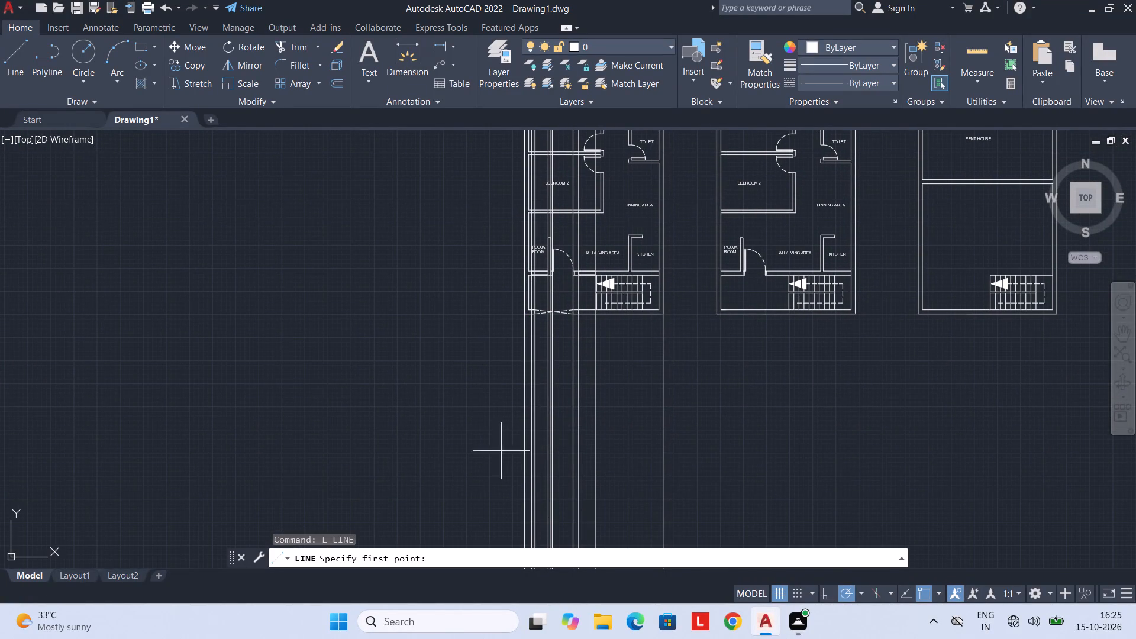
{"action": "middle_click_drag", "start_coordinate": [483, 485], "coordinate": [467, 382]}
{"action": "middle_click_drag", "start_coordinate": [480, 477], "coordinate": [475, 441]}
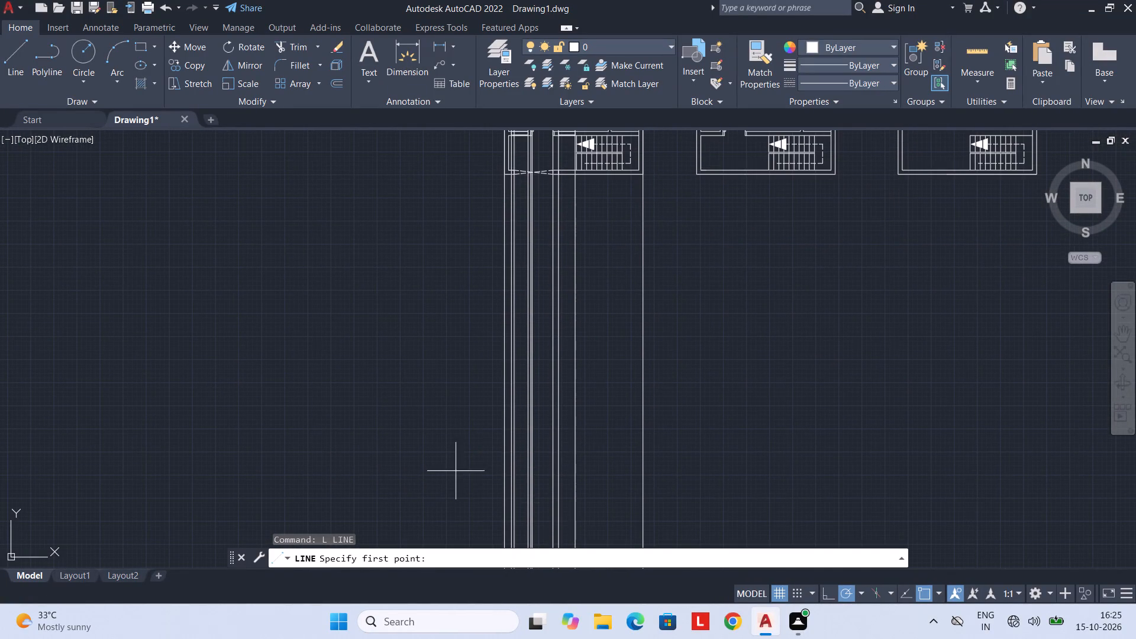
{"action": "left_click", "coordinate": [448, 495]}
{"action": "left_click", "coordinate": [725, 497]}
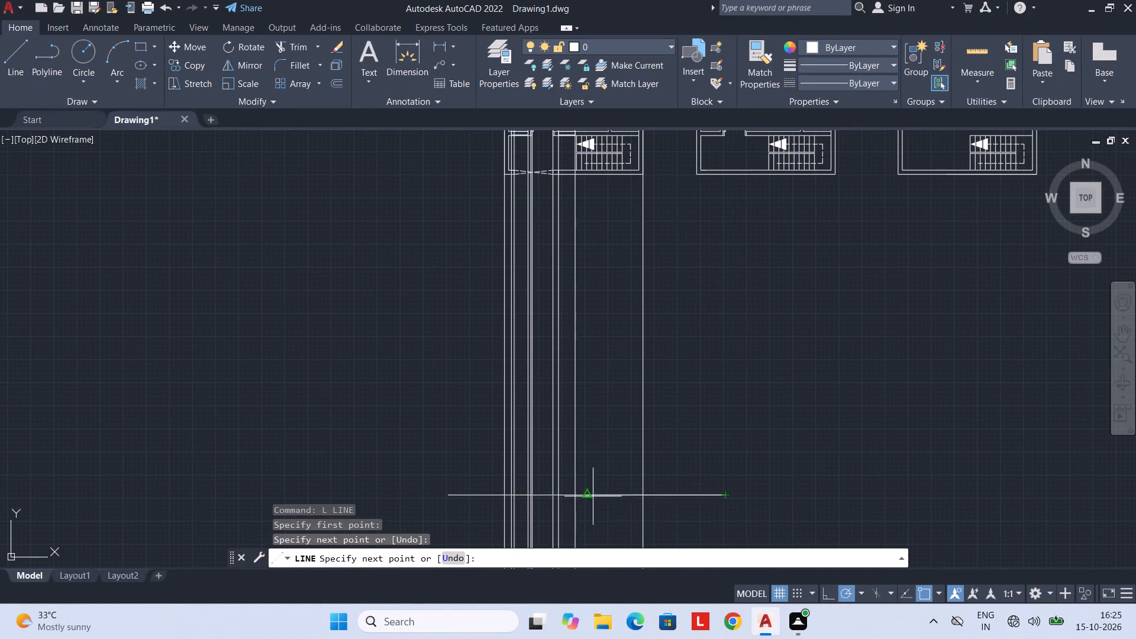
{"action": "key", "text": "Escape"}
Draw a line 10'6" up from the ground line along the staircase-side outer construction line, continuing horizontally to the opposite outer construction line.
{"action": "middle_click_drag", "start_coordinate": [495, 446], "coordinate": [407, 450]}
{"action": "middle_click_drag", "start_coordinate": [434, 445], "coordinate": [486, 395]}
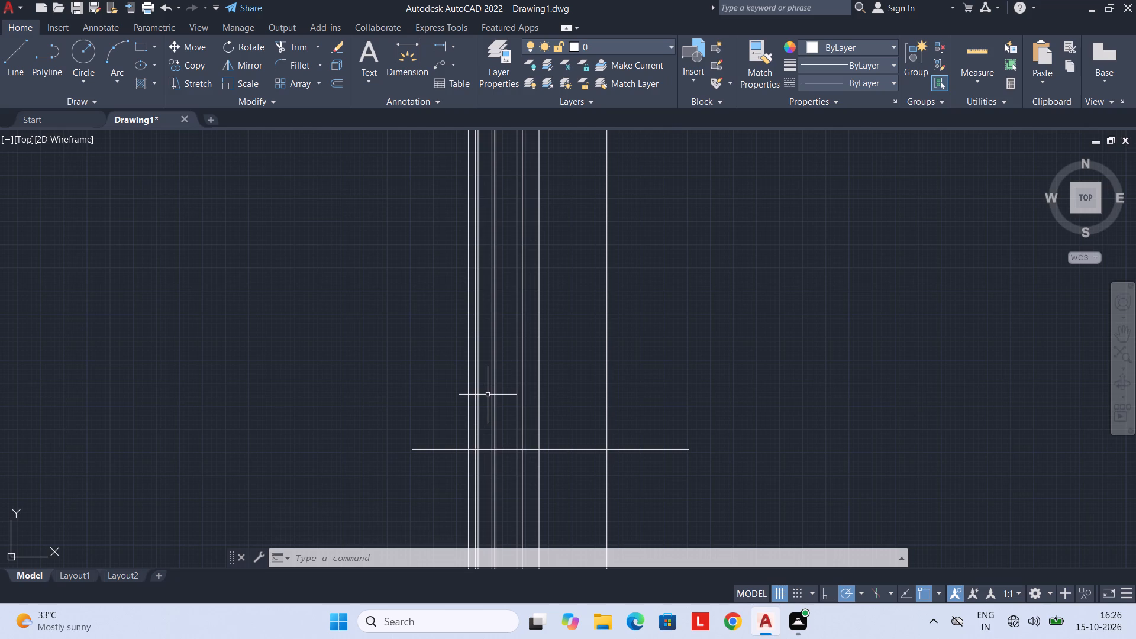
{"action": "middle_click_drag", "start_coordinate": [497, 415], "coordinate": [467, 421]}
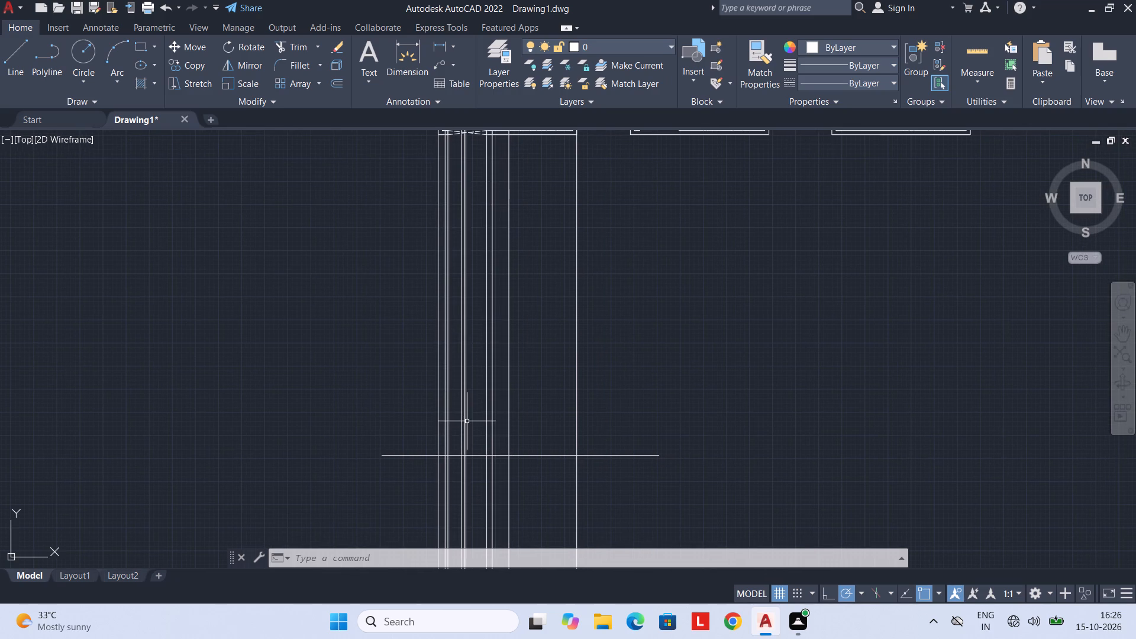
{"action": "type", "text": "L"}
{"action": "key", "text": "space"}
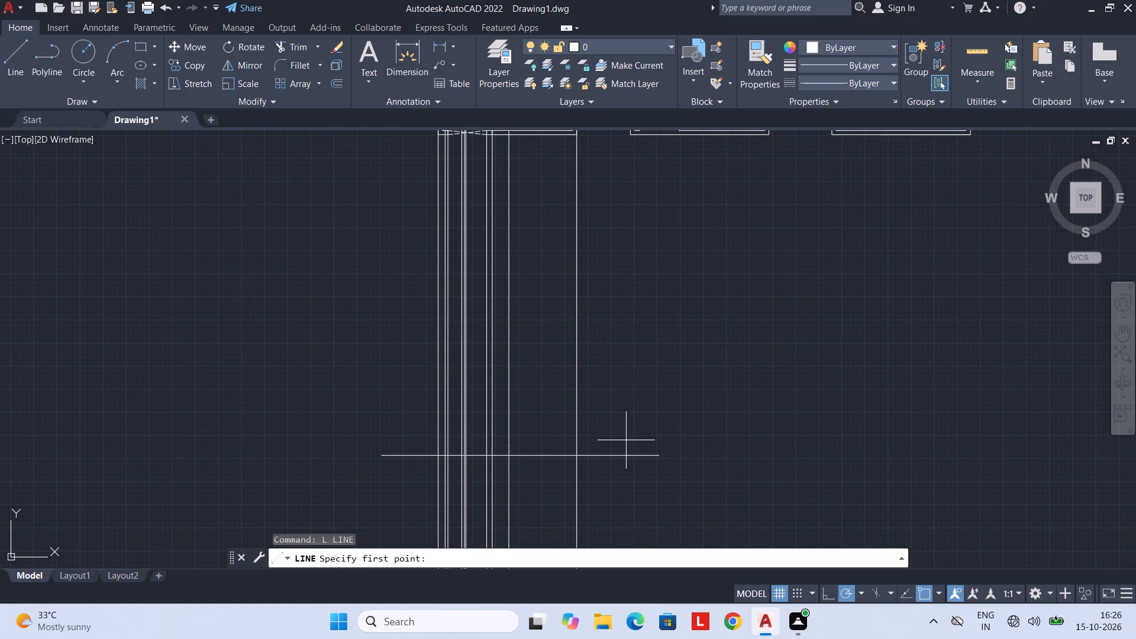
{"action": "left_click", "coordinate": [578, 456]}
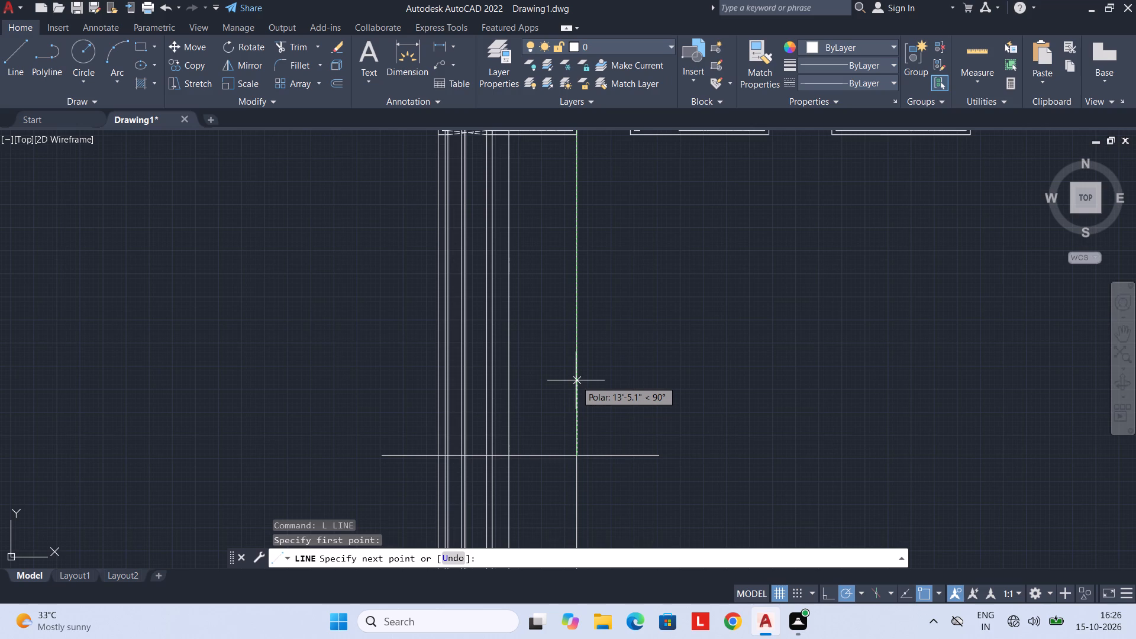
{"action": "type", "text": "10'"}
{"action": "type", "text": "6\""}
{"action": "key", "text": "Return"}
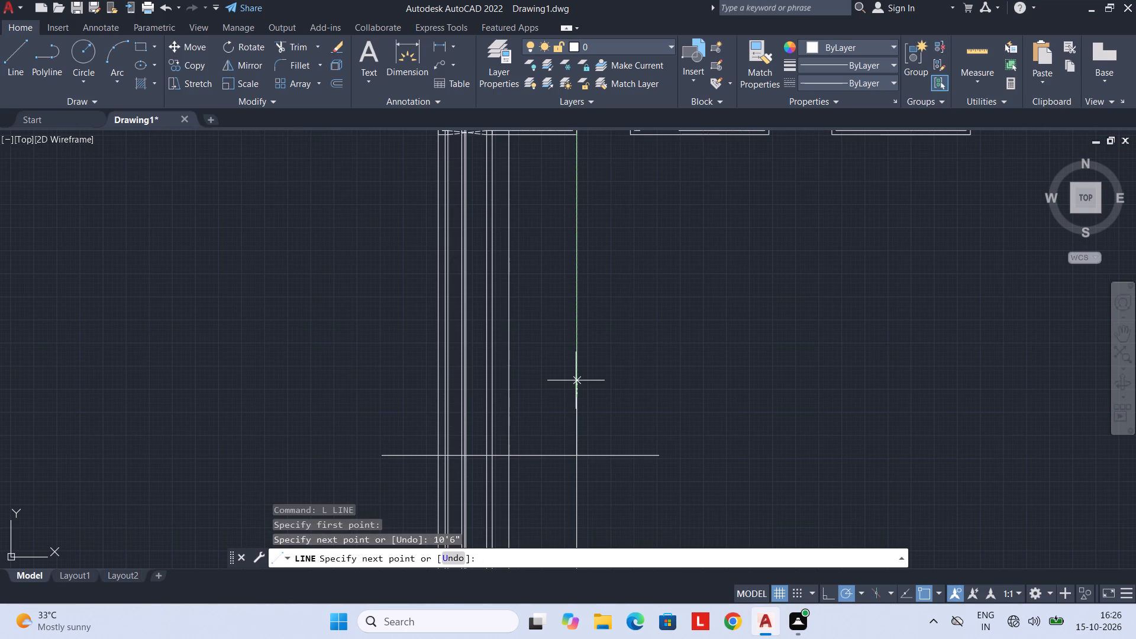
{"action": "scroll", "coordinate": [437, 402], "scroll_direction": "up", "scroll_amount": 1}
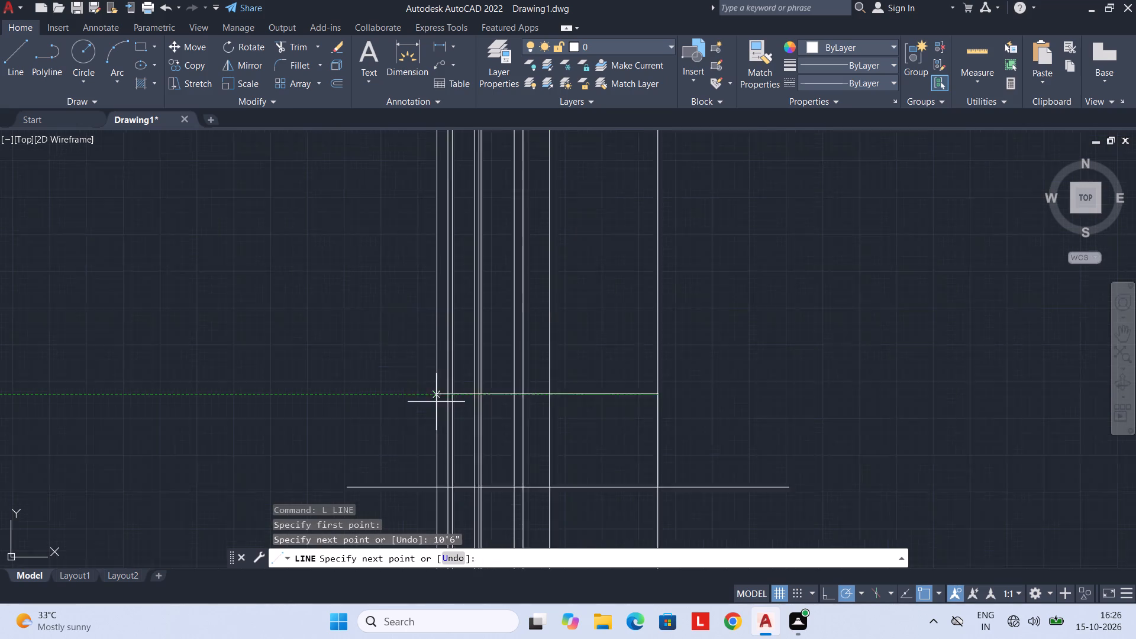
{"action": "scroll", "coordinate": [436, 401], "scroll_direction": "up", "scroll_amount": 1}
{"action": "left_click", "coordinate": [436, 390]}
{"action": "key", "text": "Escape"}
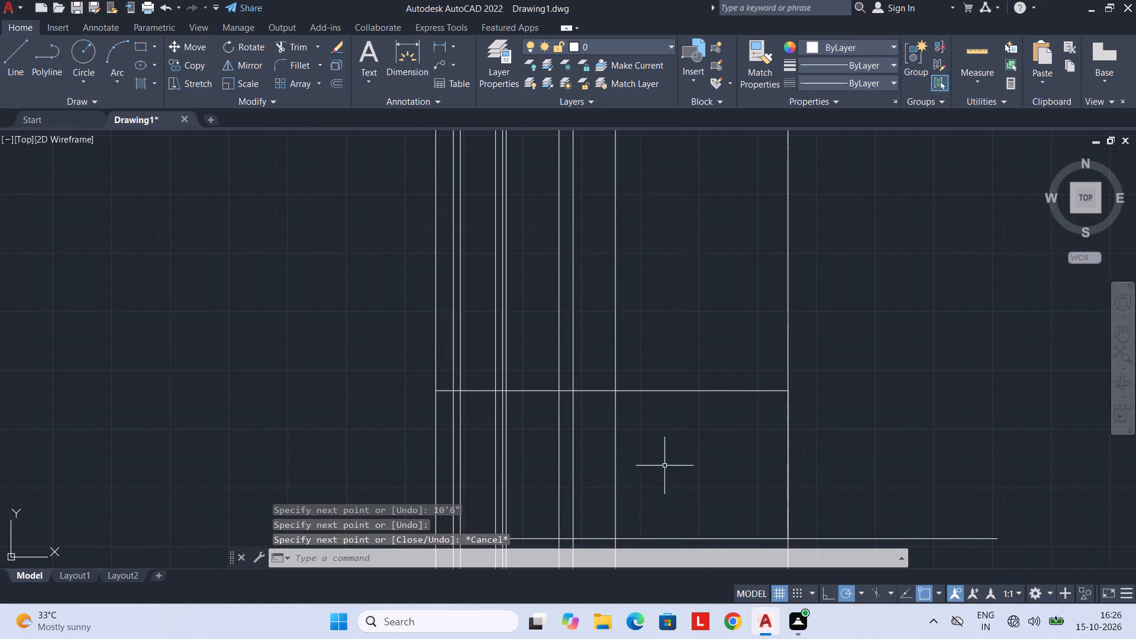
Offset the horizontal line above the ground line 6" downward to form the first slab thickness.
{"action": "scroll", "coordinate": [665, 452], "scroll_direction": "down", "scroll_amount": 1}
{"action": "middle_click_drag", "start_coordinate": [665, 452], "coordinate": [654, 450]}
{"action": "type", "text": "OF"}
{"action": "key", "text": "space"}
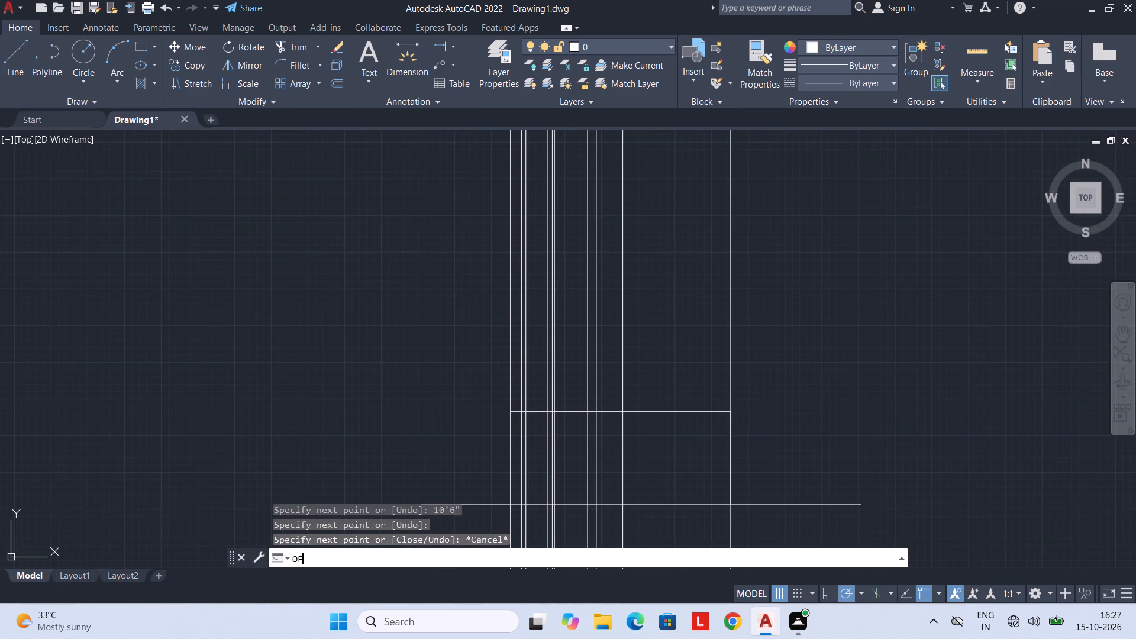
{"action": "type", "text": "6\""}
{"action": "key", "text": "Return"}
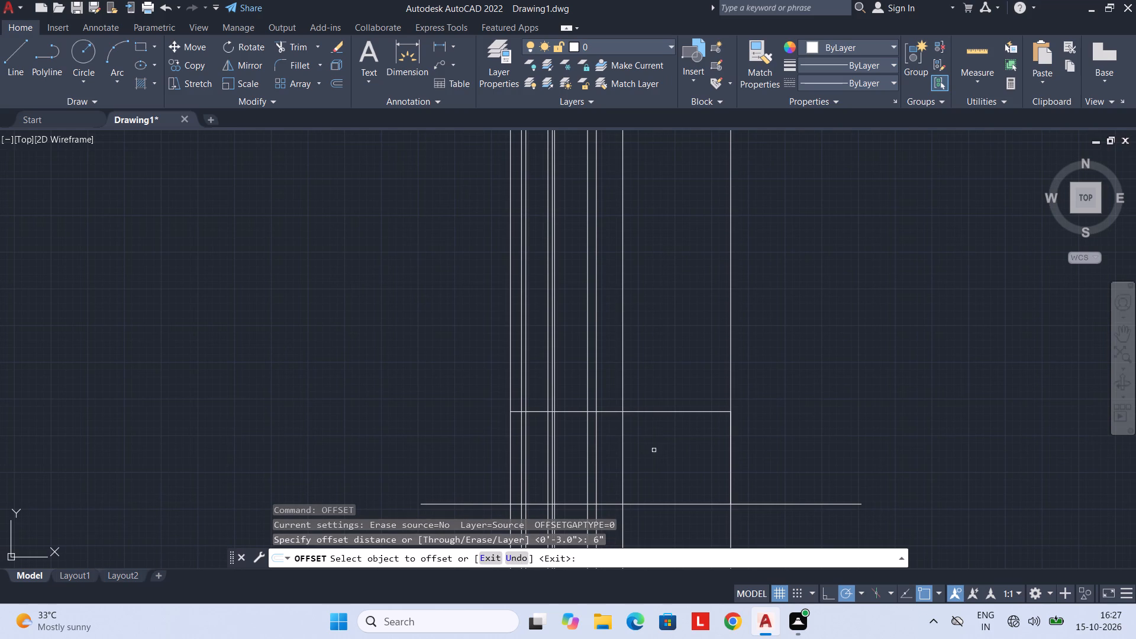
{"action": "left_click", "coordinate": [670, 411]}
{"action": "left_click_drag", "start_coordinate": [664, 459], "coordinate": [667, 480]}
{"action": "key", "text": "Escape"}
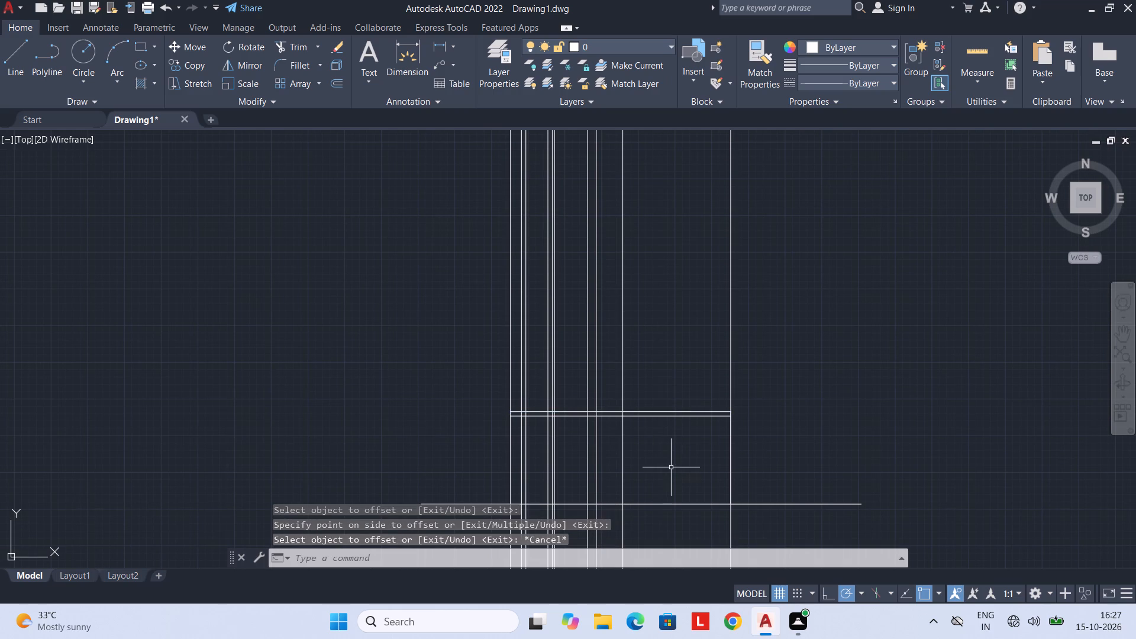
Offset the first slab's top line 10'6" upward, and offset the resulting line another 10'6" upward for the upper floor levels.
{"action": "scroll", "coordinate": [667, 464], "scroll_direction": "down", "scroll_amount": 1}
{"action": "middle_click_drag", "start_coordinate": [667, 464], "coordinate": [643, 463]}
{"action": "scroll", "coordinate": [643, 463], "scroll_direction": "up", "scroll_amount": 1}
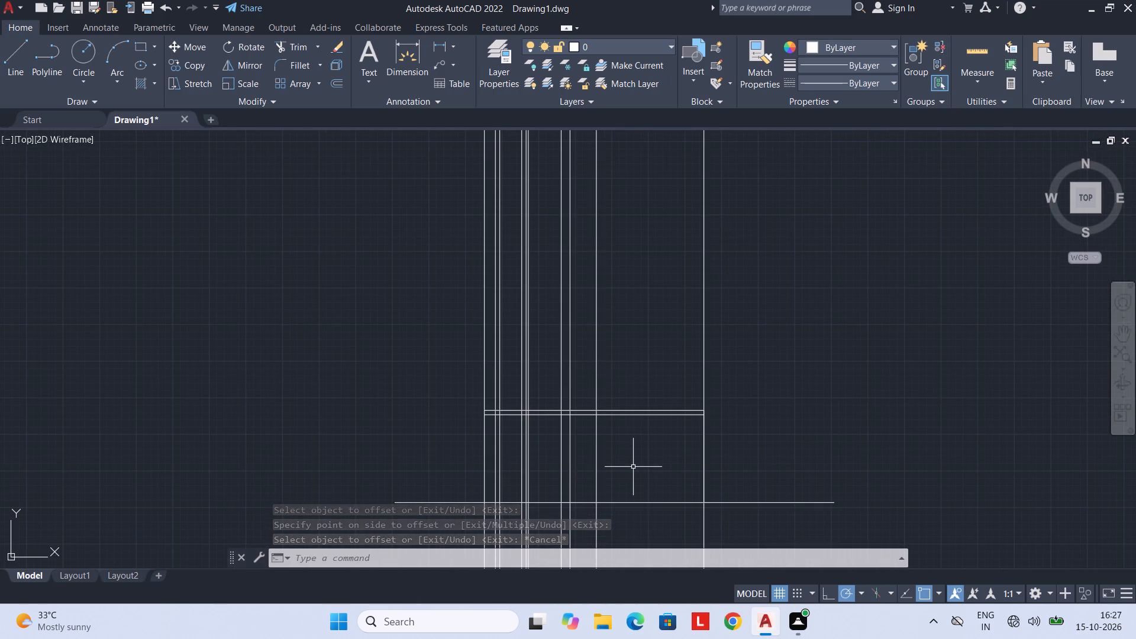
{"action": "middle_click_drag", "start_coordinate": [633, 467], "coordinate": [601, 486]}
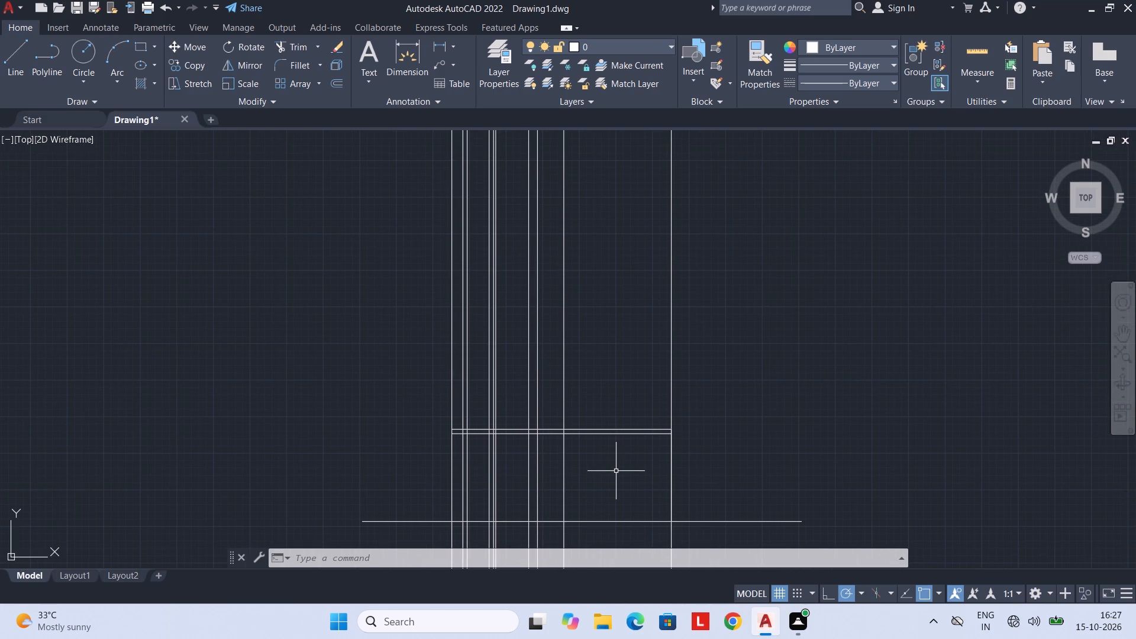
{"action": "middle_click_drag", "start_coordinate": [609, 480], "coordinate": [579, 483]}
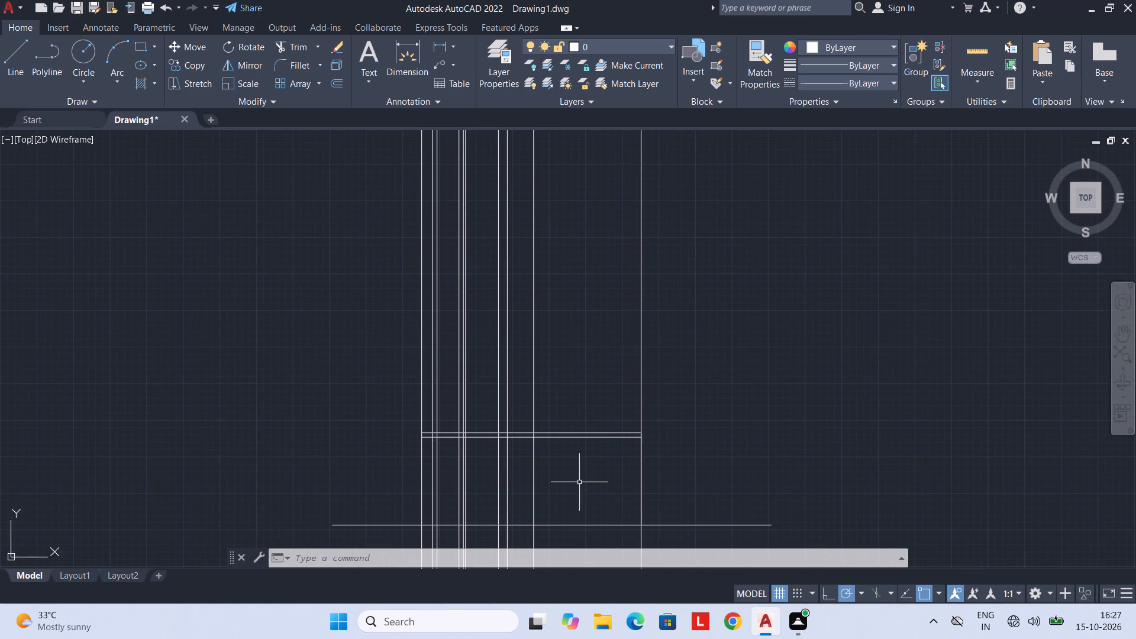
{"action": "scroll", "coordinate": [579, 480], "scroll_direction": "up", "scroll_amount": 1}
{"action": "middle_click_drag", "start_coordinate": [579, 480], "coordinate": [573, 480]}
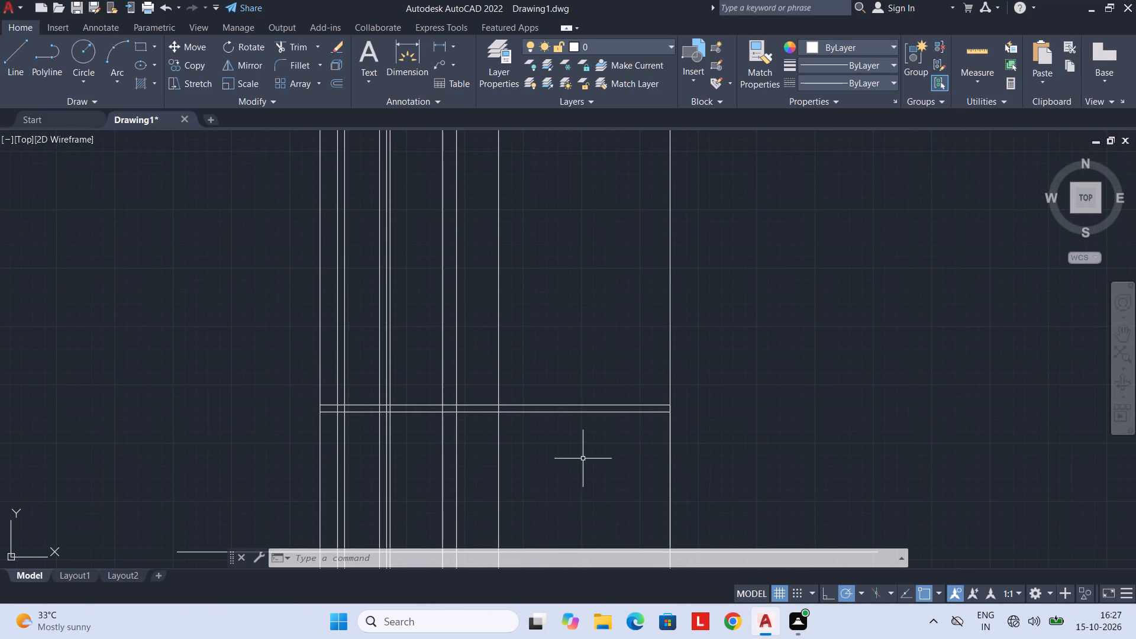
{"action": "middle_click_drag", "start_coordinate": [582, 459], "coordinate": [563, 472]}
{"action": "scroll", "coordinate": [554, 474], "scroll_direction": "down", "scroll_amount": 1}
{"action": "middle_click_drag", "start_coordinate": [537, 467], "coordinate": [528, 464]}
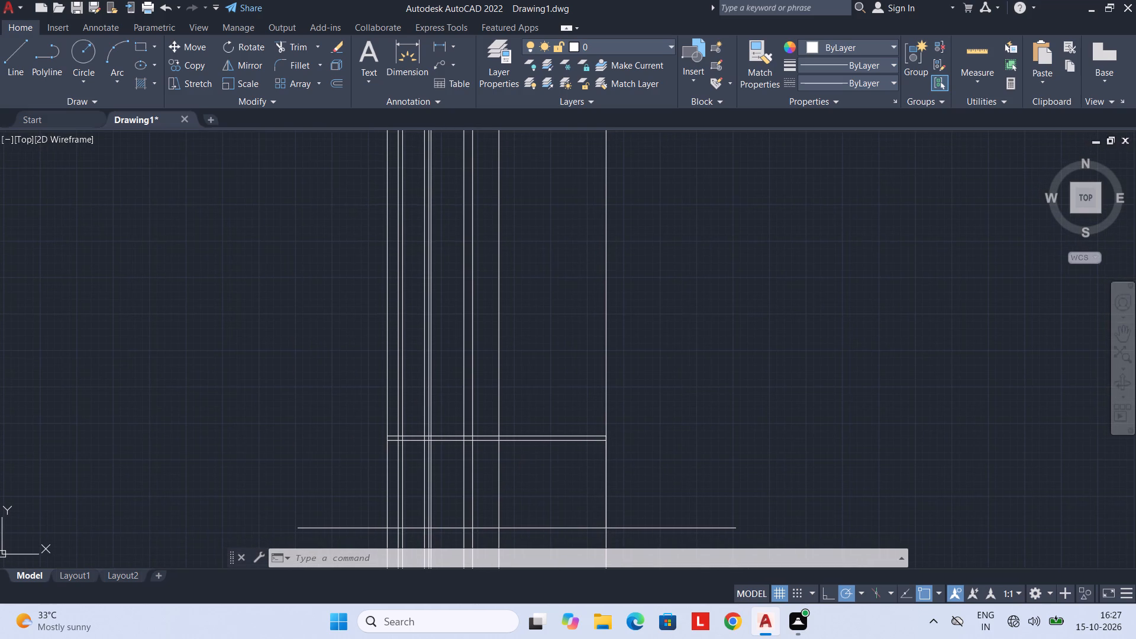
{"action": "type", "text": "OF 10'6\""}
{"action": "key", "text": "Return"}
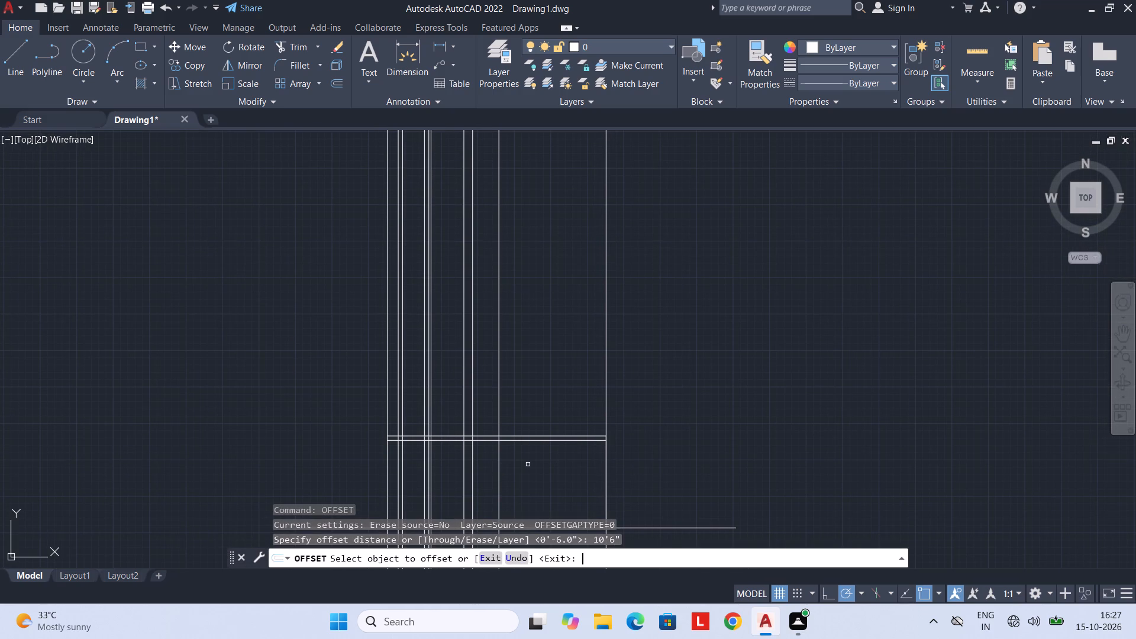
{"action": "left_click", "coordinate": [584, 435]}
{"action": "left_click_drag", "start_coordinate": [569, 325], "coordinate": [568, 301]}
{"action": "middle_click_drag", "start_coordinate": [575, 300], "coordinate": [570, 344]}
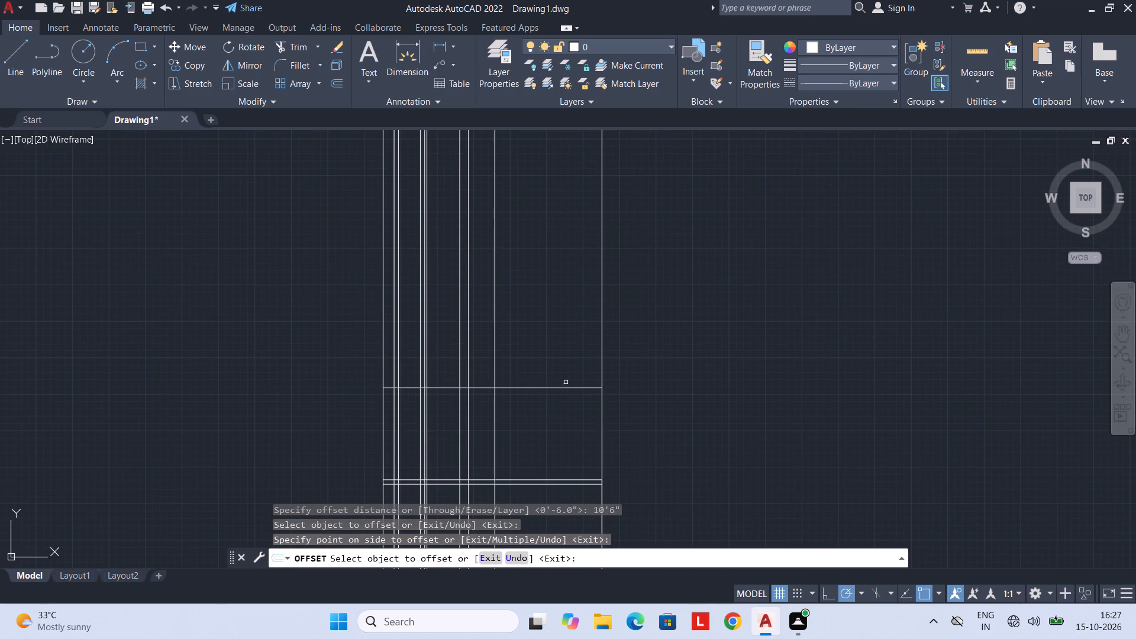
{"action": "left_click", "coordinate": [565, 388]}
{"action": "left_click_drag", "start_coordinate": [548, 285], "coordinate": [553, 252]}
{"action": "key", "text": "Escape"}
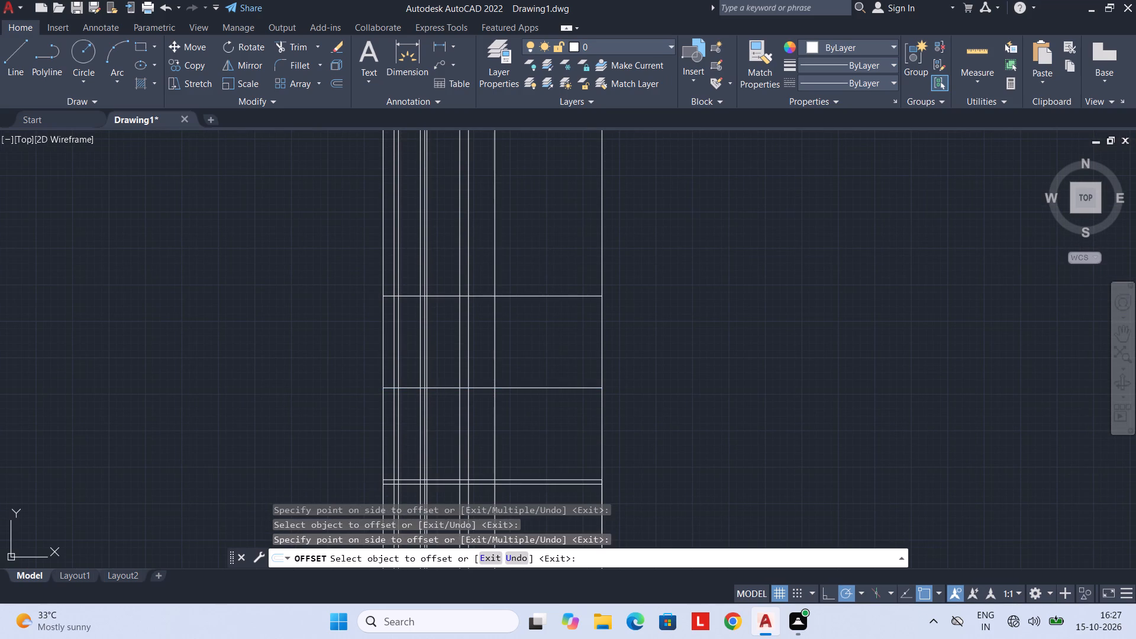
Offset the two upper floor-level lines 6" downward to form their slab thicknesses.
{"action": "type", "text": "OF 6\""}
{"action": "key", "text": "Return"}
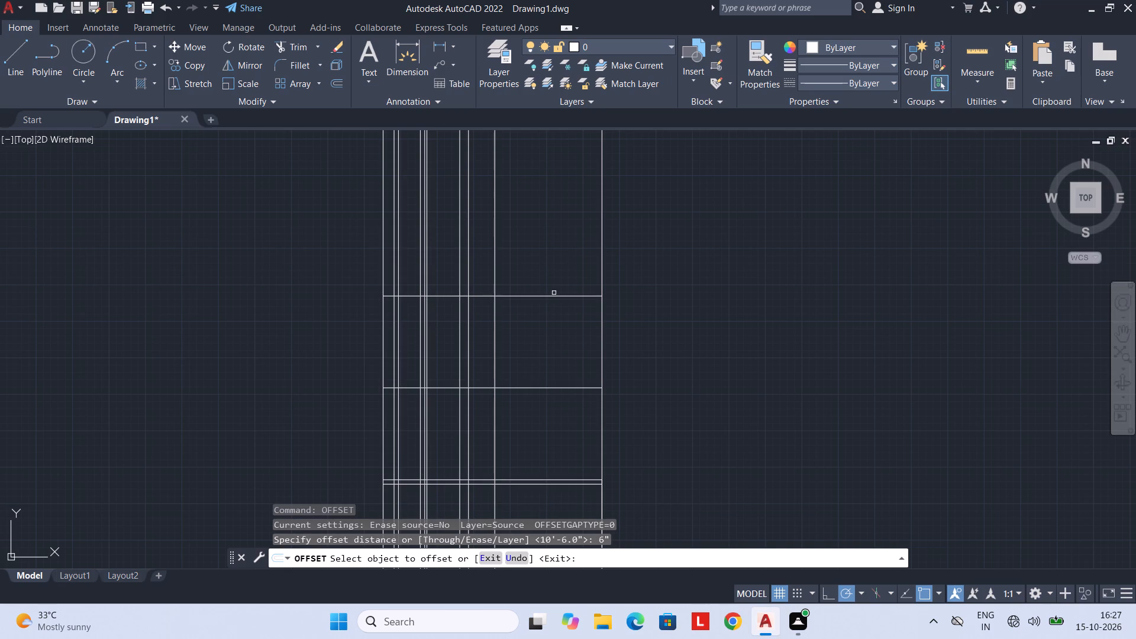
{"action": "left_click", "coordinate": [554, 293]}
{"action": "left_click", "coordinate": [559, 329]}
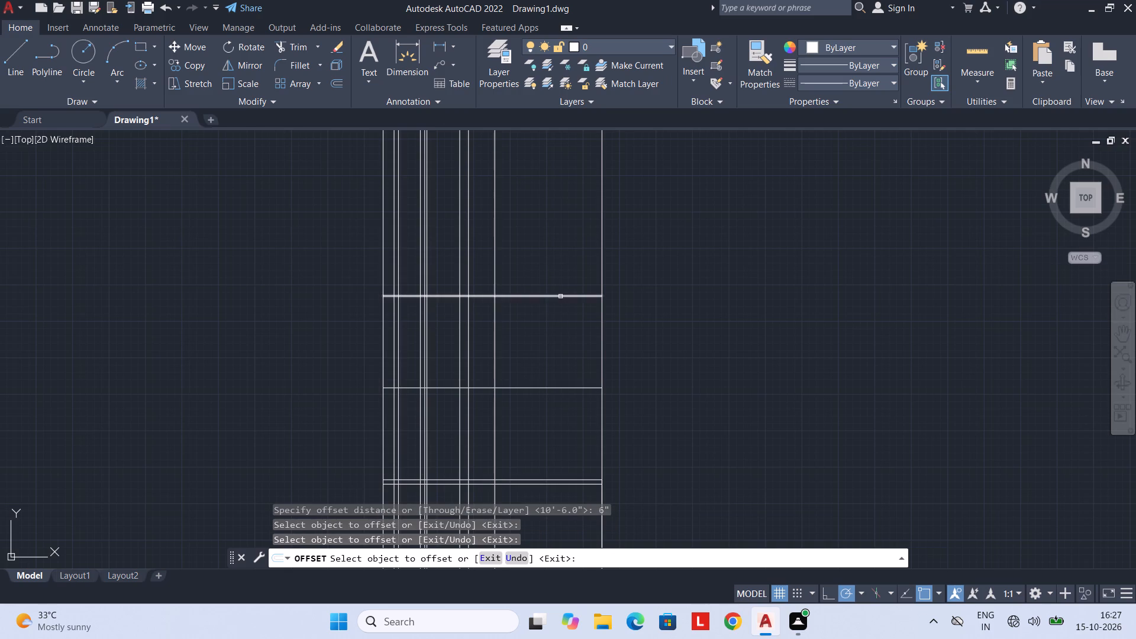
{"action": "left_click", "coordinate": [560, 296]}
{"action": "left_click_drag", "start_coordinate": [560, 323], "coordinate": [568, 359]}
{"action": "left_click", "coordinate": [577, 388]}
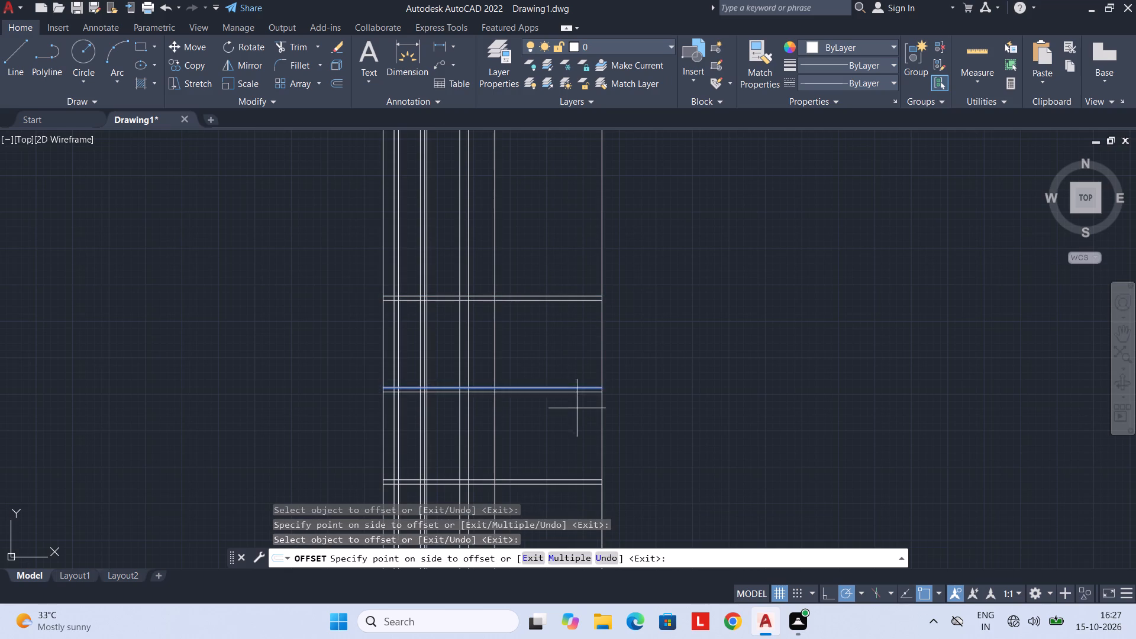
{"action": "left_click_drag", "start_coordinate": [577, 412], "coordinate": [582, 430]}
{"action": "key", "text": "Escape"}
Trim the inner vertical construction lines between the two lines of the topmost slab.
{"action": "scroll", "coordinate": [569, 425], "scroll_direction": "down", "scroll_amount": 2}
{"action": "middle_click_drag", "start_coordinate": [567, 425], "coordinate": [576, 441]}
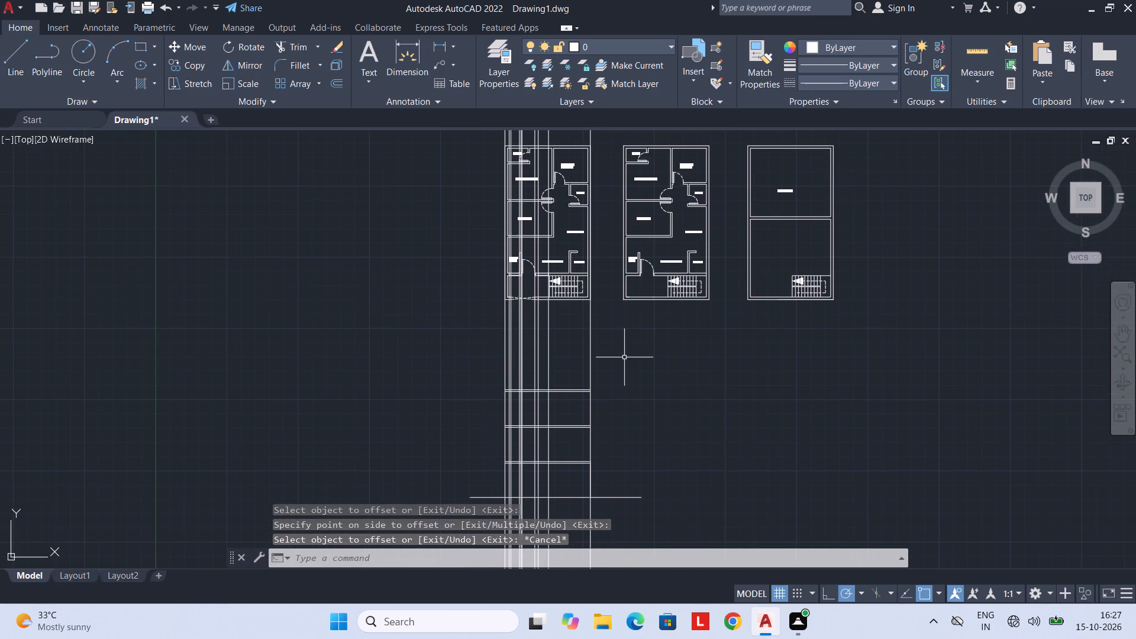
{"action": "scroll", "coordinate": [602, 376], "scroll_direction": "up", "scroll_amount": 2}
{"action": "type", "text": "TR"}
{"action": "key", "text": "space"}
{"action": "scroll", "coordinate": [354, 420], "scroll_direction": "up", "scroll_amount": 3}
{"action": "left_click_drag", "start_coordinate": [366, 399], "coordinate": [451, 401]}
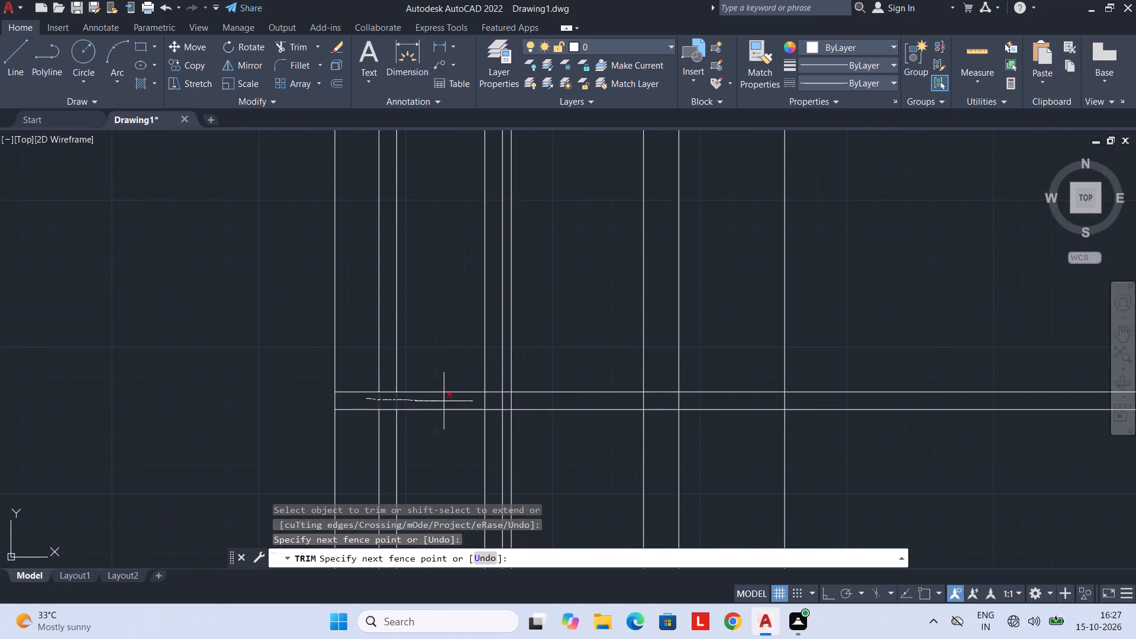
{"action": "left_click_drag", "start_coordinate": [451, 401], "coordinate": [830, 402]}
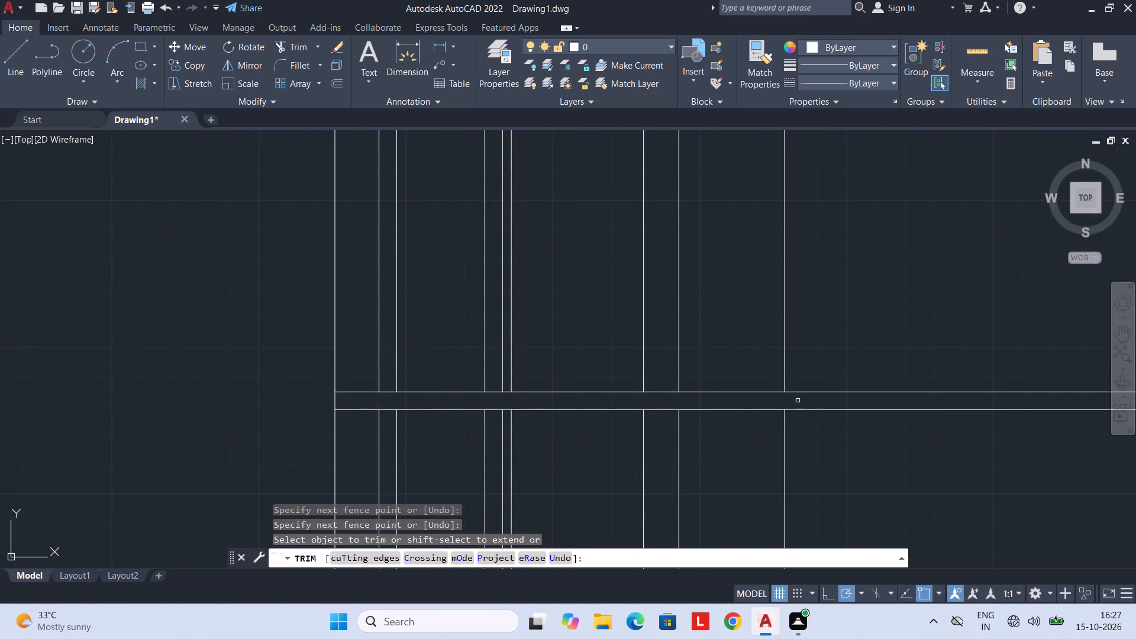
{"action": "key", "text": "Escape"}
Draw the ground-floor door leaf on the ground line along the projected door jamb: 7' up, a slanted top edge, and down to the ground line.
{"action": "scroll", "coordinate": [665, 354], "scroll_direction": "down", "scroll_amount": 4}
{"action": "middle_click_drag", "start_coordinate": [624, 370], "coordinate": [555, 389]}
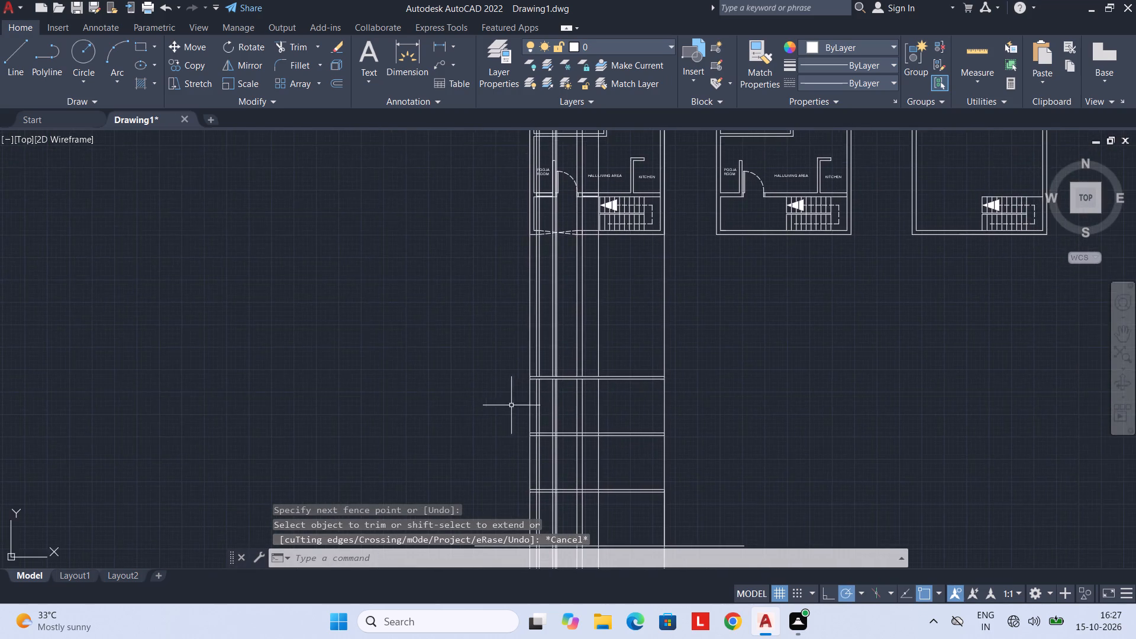
{"action": "scroll", "coordinate": [507, 406], "scroll_direction": "up", "scroll_amount": 2}
{"action": "middle_click_drag", "start_coordinate": [507, 406], "coordinate": [484, 377]}
{"action": "middle_click_drag", "start_coordinate": [482, 398], "coordinate": [450, 244]}
{"action": "scroll", "coordinate": [459, 295], "scroll_direction": "down", "scroll_amount": 2}
{"action": "middle_click_drag", "start_coordinate": [459, 334], "coordinate": [454, 238]}
{"action": "middle_click_drag", "start_coordinate": [440, 366], "coordinate": [447, 406]}
{"action": "scroll", "coordinate": [473, 322], "scroll_direction": "up", "scroll_amount": 2}
{"action": "middle_click_drag", "start_coordinate": [456, 331], "coordinate": [441, 346]}
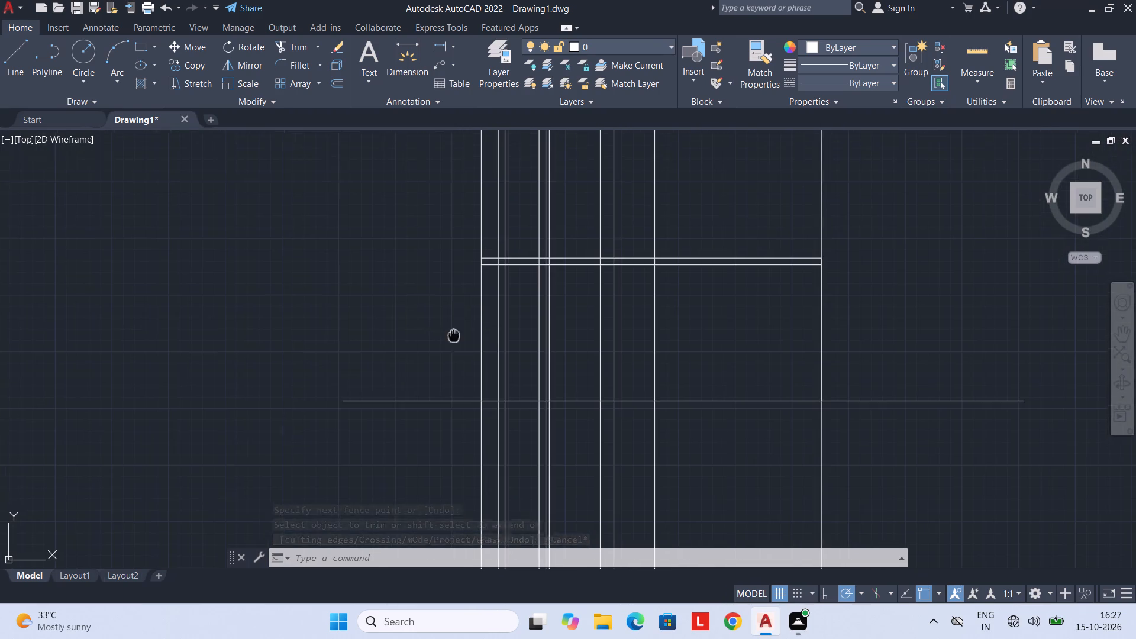
{"action": "middle_click_drag", "start_coordinate": [441, 346], "coordinate": [410, 376]}
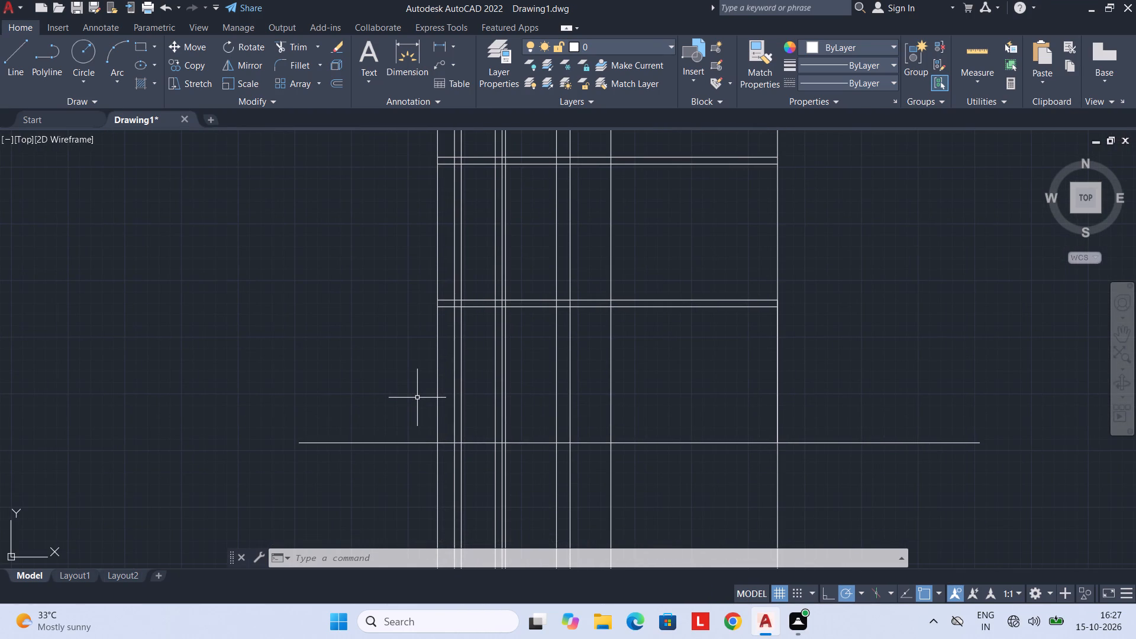
{"action": "type", "text": "L"}
{"action": "key", "text": "space"}
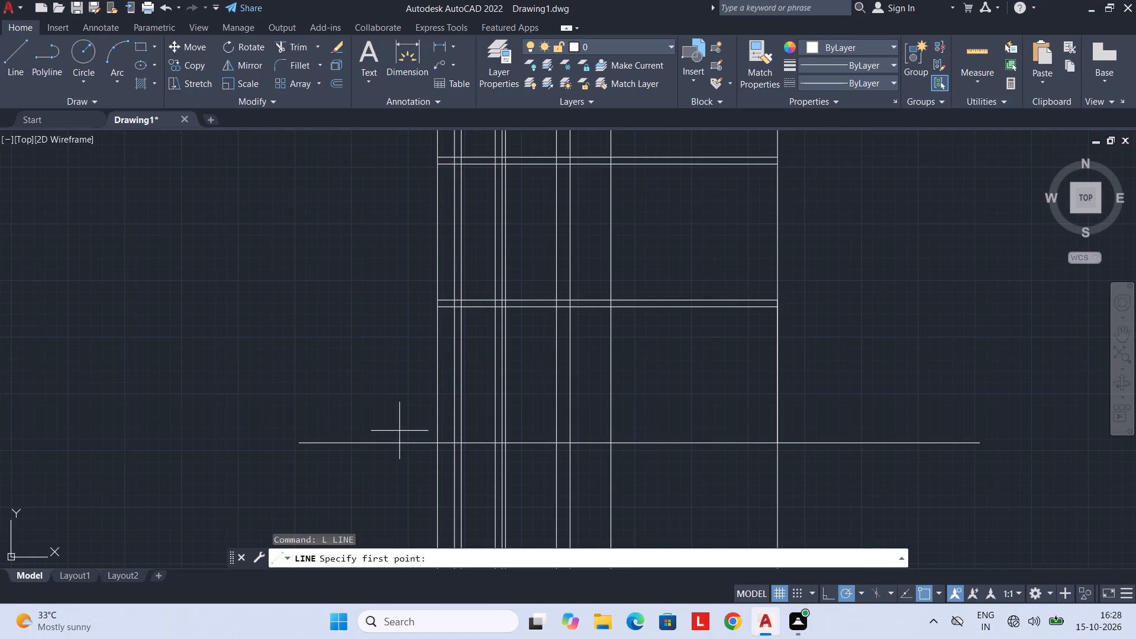
{"action": "scroll", "coordinate": [521, 390], "scroll_direction": "down", "scroll_amount": 2}
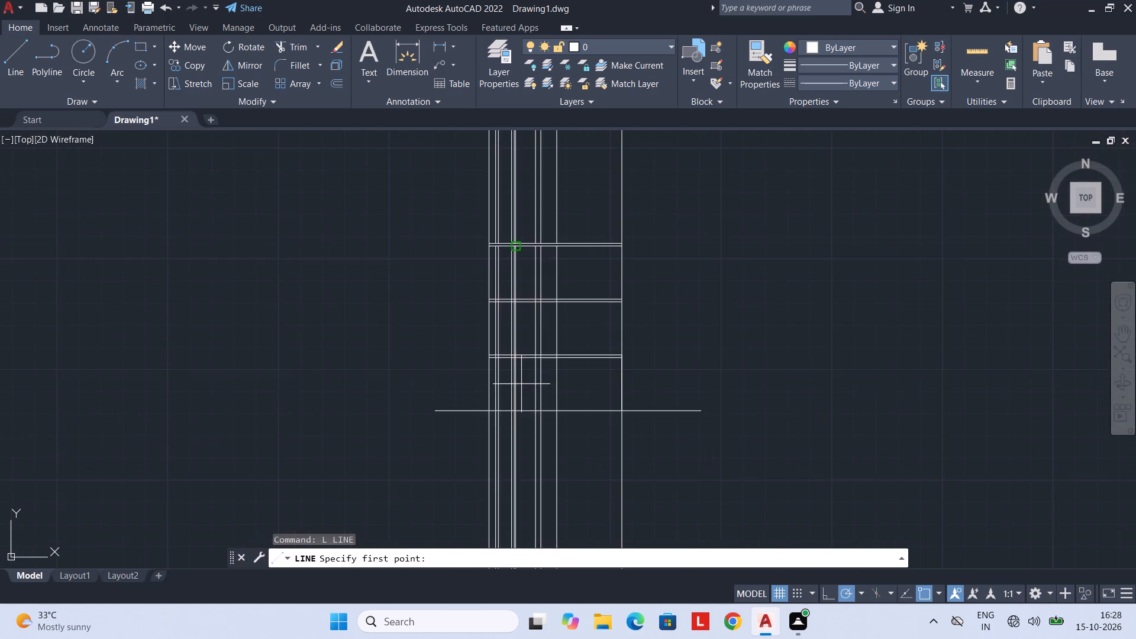
{"action": "middle_click_drag", "start_coordinate": [521, 383], "coordinate": [497, 525]}
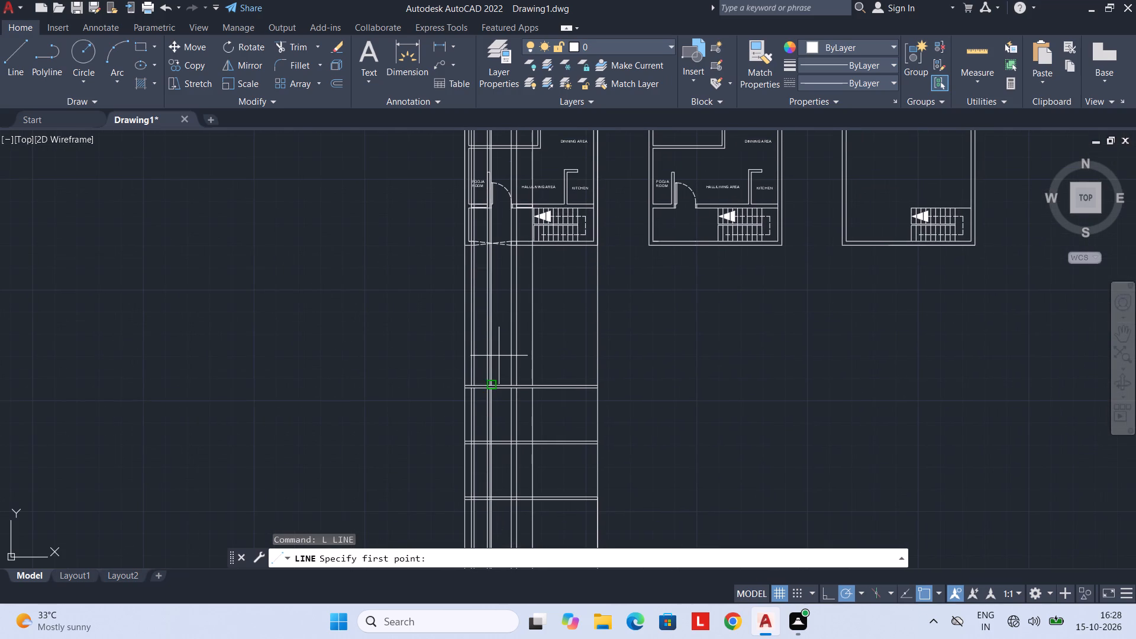
{"action": "scroll", "coordinate": [486, 234], "scroll_direction": "up", "scroll_amount": 3}
{"action": "middle_click_drag", "start_coordinate": [516, 321], "coordinate": [512, 506]}
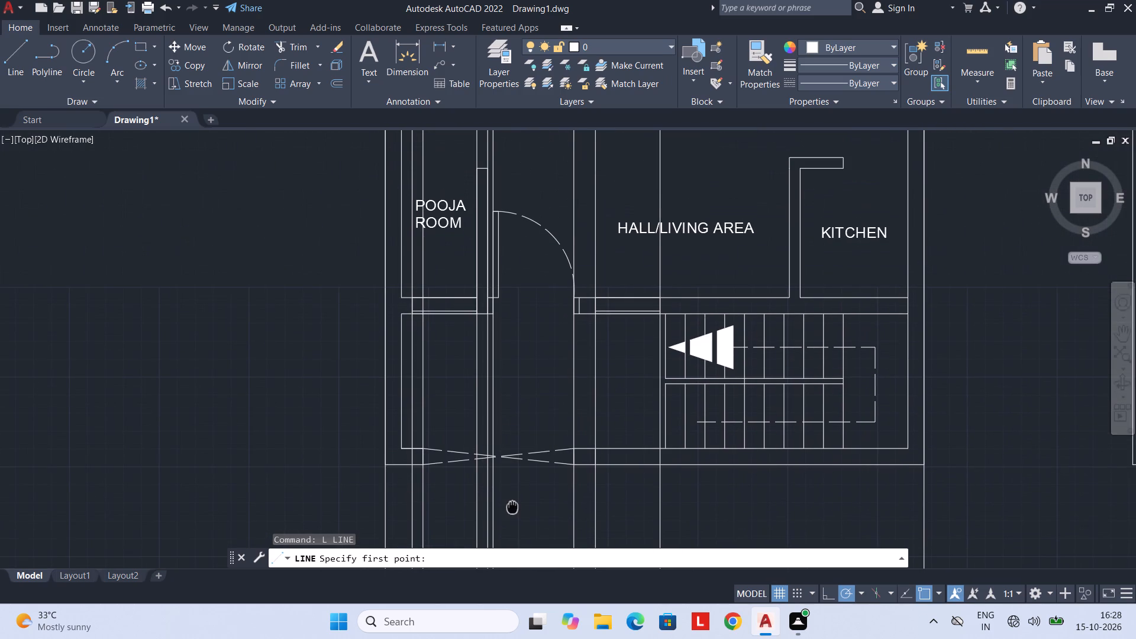
{"action": "middle_click_drag", "start_coordinate": [512, 506], "coordinate": [511, 496]}
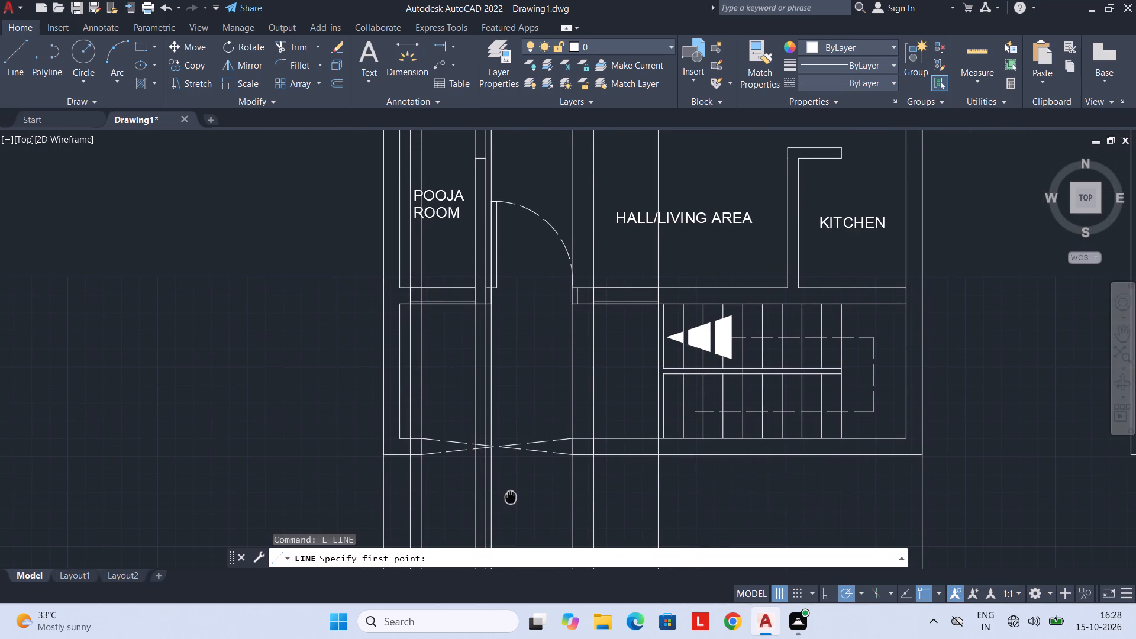
{"action": "middle_click_drag", "start_coordinate": [511, 496], "coordinate": [492, 462]}
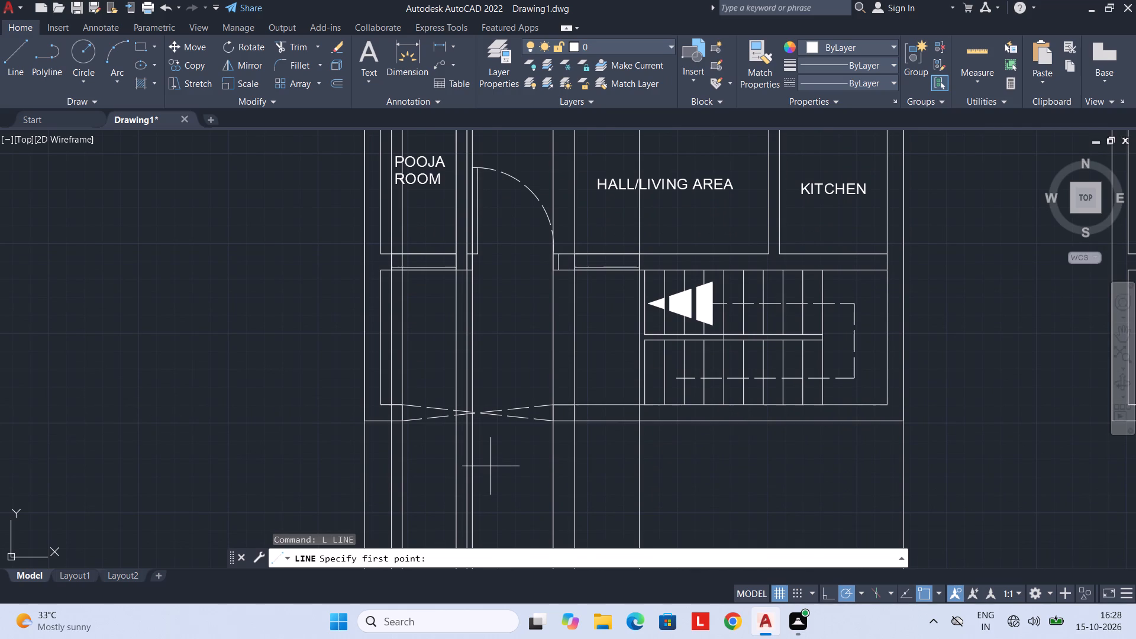
{"action": "middle_click_drag", "start_coordinate": [489, 500], "coordinate": [489, 317]}
{"action": "middle_click_drag", "start_coordinate": [513, 487], "coordinate": [488, 292]}
{"action": "middle_click_drag", "start_coordinate": [480, 460], "coordinate": [485, 437]}
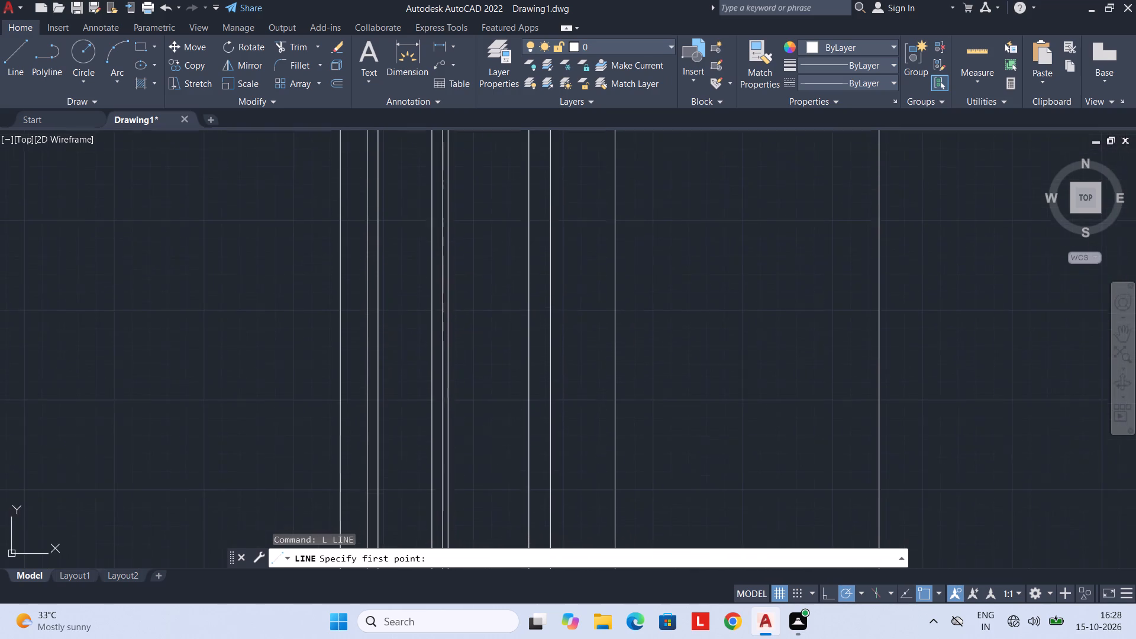
{"action": "middle_click_drag", "start_coordinate": [485, 437], "coordinate": [508, 318]}
{"action": "middle_click_drag", "start_coordinate": [512, 402], "coordinate": [509, 293]}
{"action": "middle_click_drag", "start_coordinate": [499, 401], "coordinate": [500, 263]}
{"action": "middle_click_drag", "start_coordinate": [504, 390], "coordinate": [503, 253]}
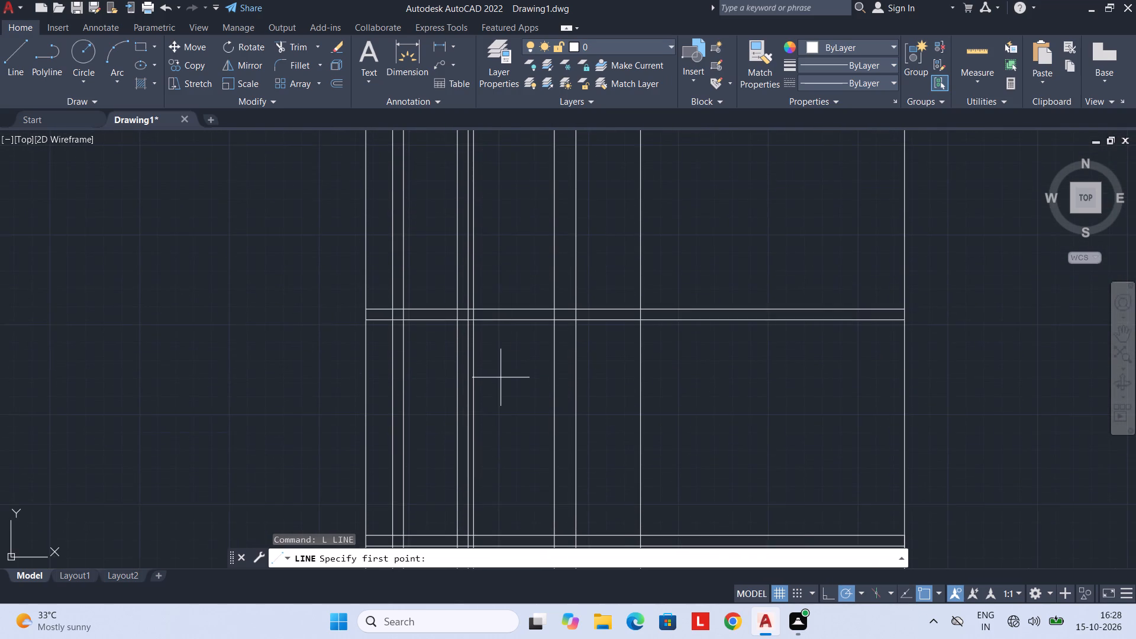
{"action": "middle_click_drag", "start_coordinate": [501, 380], "coordinate": [496, 285]}
{"action": "middle_click_drag", "start_coordinate": [495, 327], "coordinate": [491, 268]}
{"action": "middle_click_drag", "start_coordinate": [510, 404], "coordinate": [507, 324]}
{"action": "middle_click_drag", "start_coordinate": [493, 392], "coordinate": [495, 332]}
{"action": "middle_click_drag", "start_coordinate": [488, 385], "coordinate": [501, 332]}
{"action": "middle_click_drag", "start_coordinate": [488, 409], "coordinate": [493, 344]}
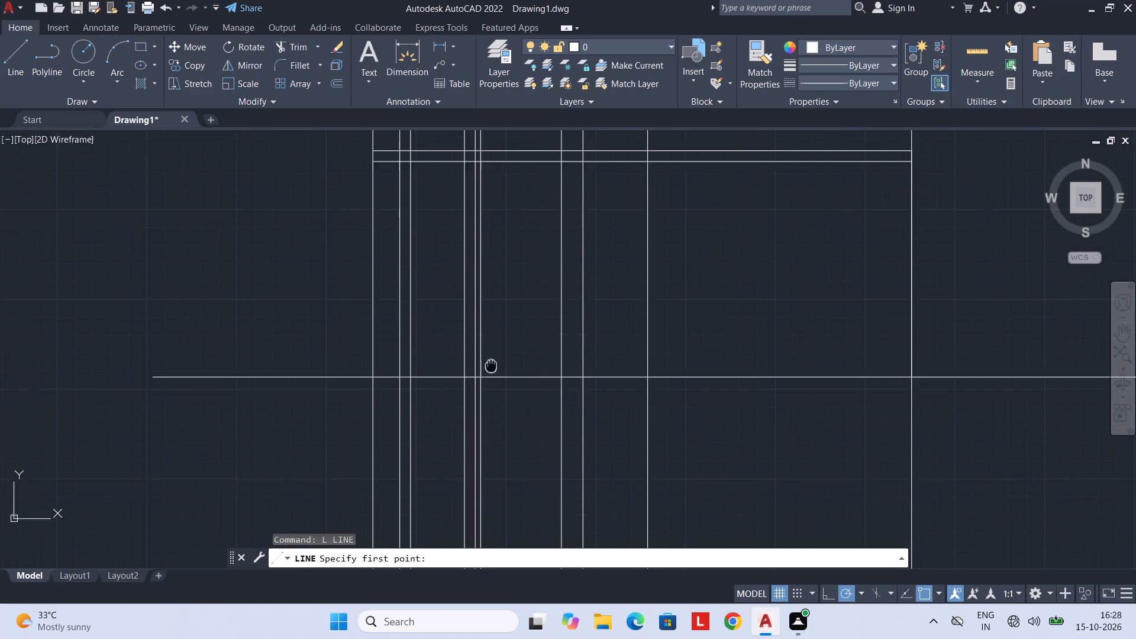
{"action": "middle_click_drag", "start_coordinate": [493, 344], "coordinate": [493, 343]}
{"action": "scroll", "coordinate": [491, 376], "scroll_direction": "down", "scroll_amount": 1}
{"action": "middle_click_drag", "start_coordinate": [491, 376], "coordinate": [491, 404]}
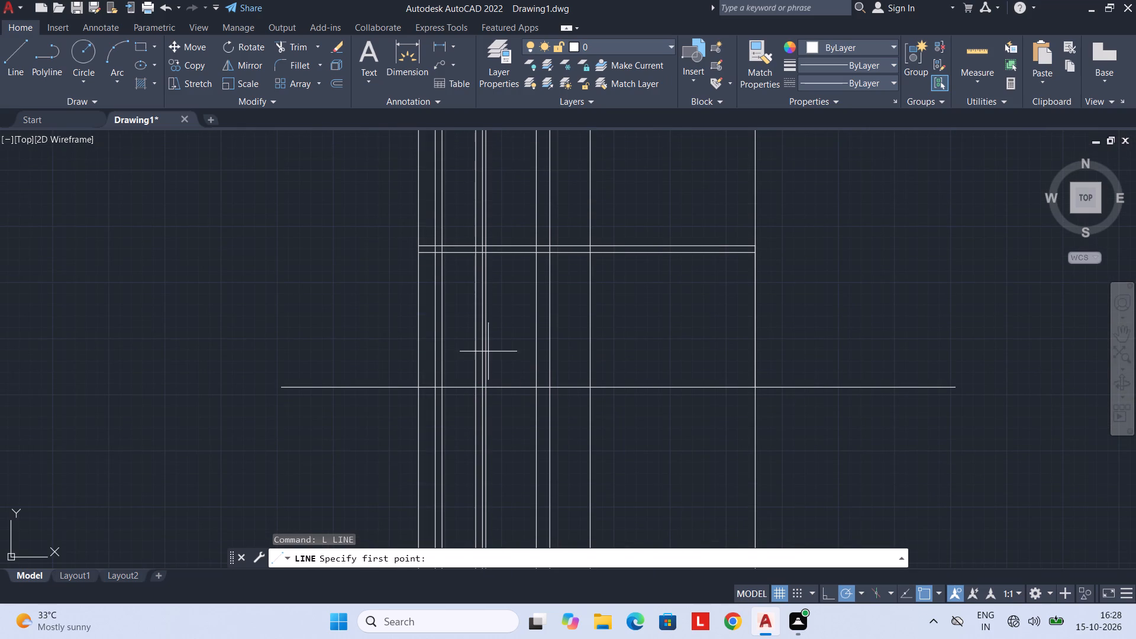
{"action": "scroll", "coordinate": [488, 341], "scroll_direction": "up", "scroll_amount": 2}
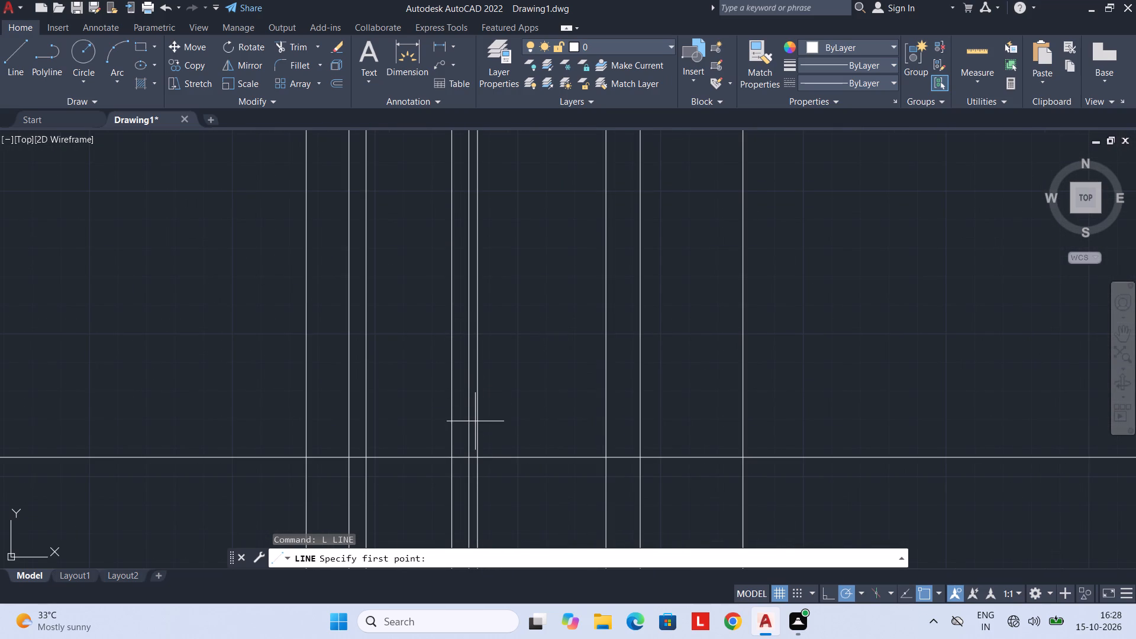
{"action": "left_click", "coordinate": [476, 456]}
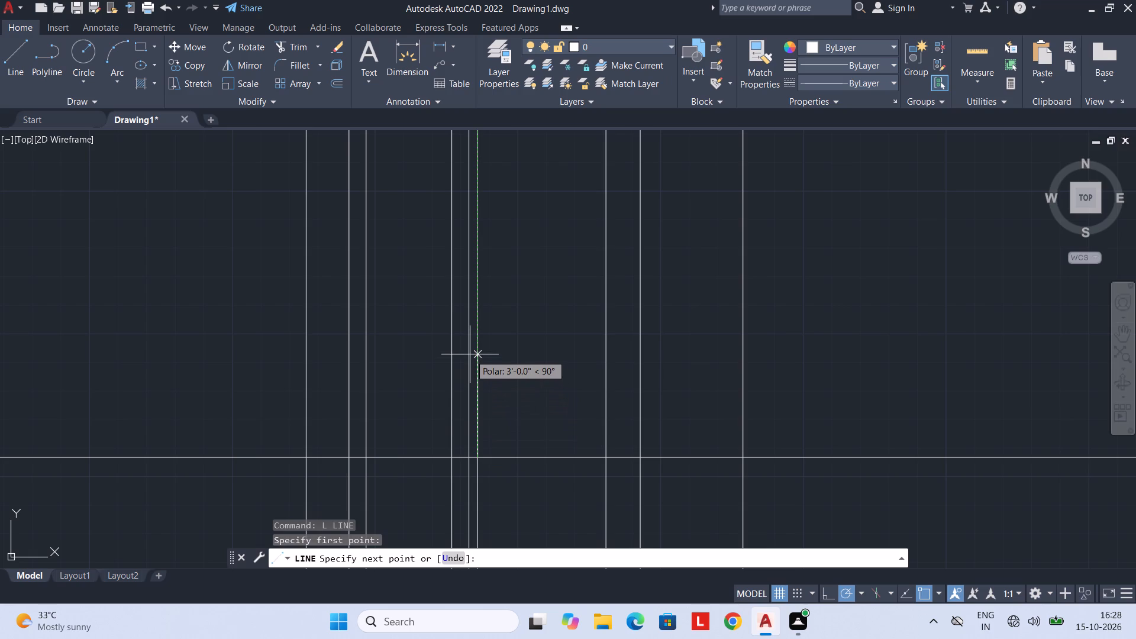
{"action": "type", "text": "7'"}
{"action": "key", "text": "Return"}
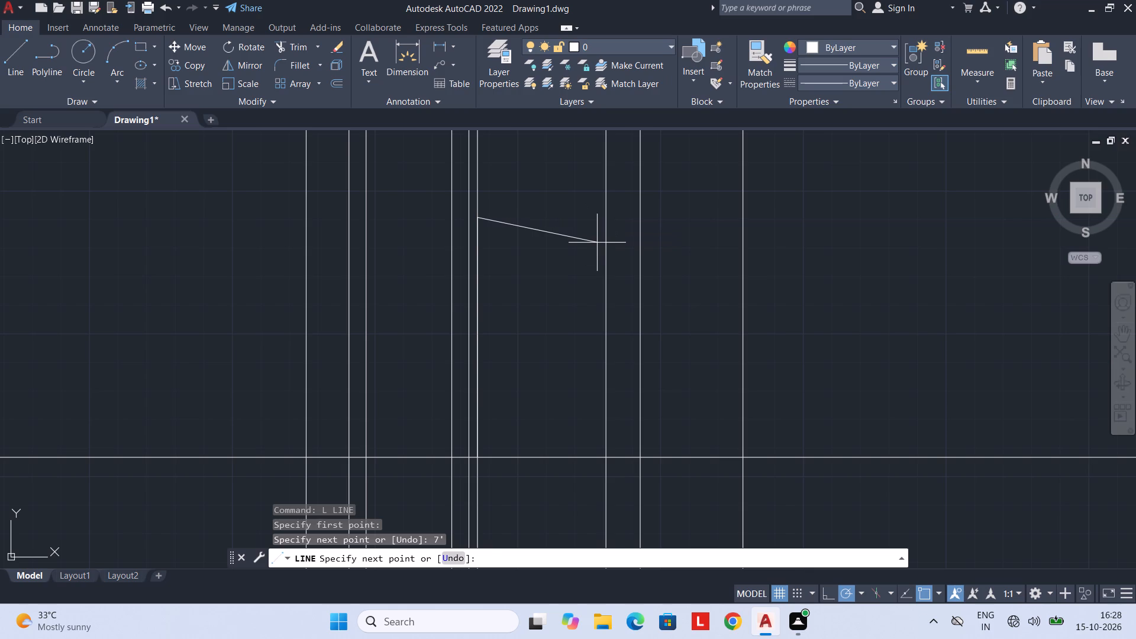
{"action": "left_click", "coordinate": [597, 243]}
{"action": "left_click", "coordinate": [594, 454]}
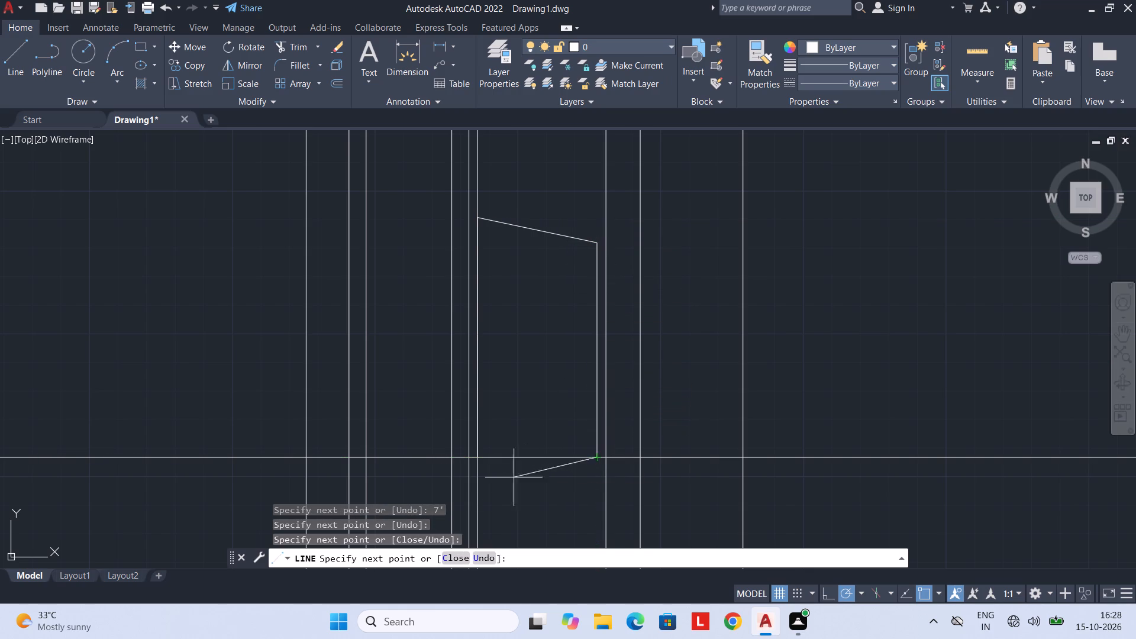
{"action": "key", "text": "Escape"}
Draw the first-floor door leaf from the lowest slab's top line: 7' up the same jamb line, a slanted top edge, and down to the slab.
{"action": "scroll", "coordinate": [524, 446], "scroll_direction": "down", "scroll_amount": 1}
{"action": "middle_click_drag", "start_coordinate": [519, 402], "coordinate": [521, 426]}
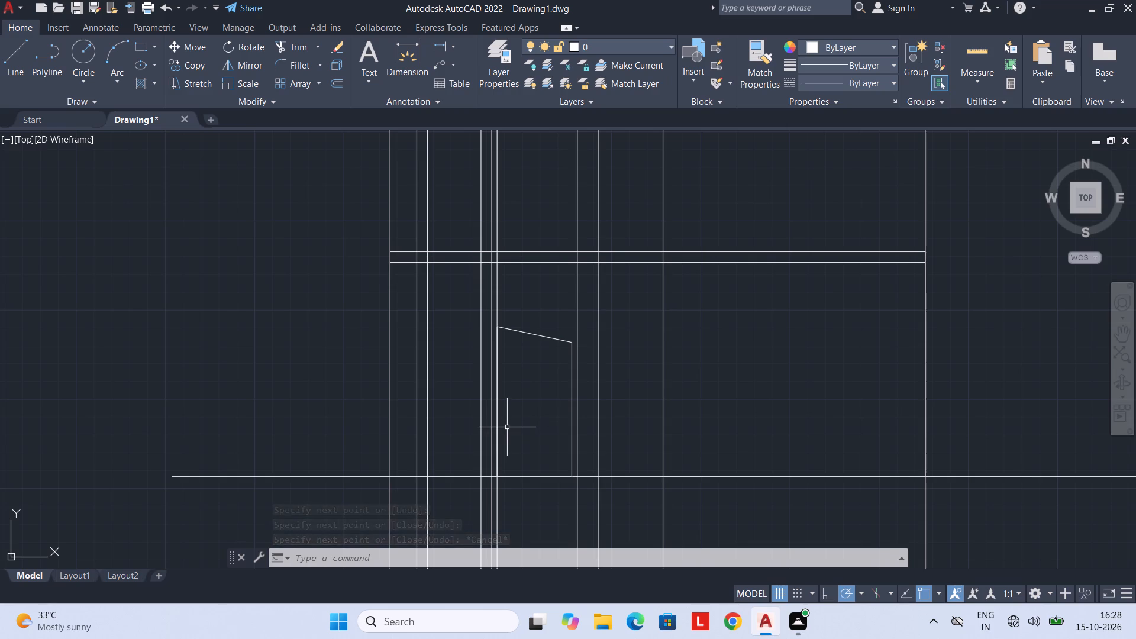
{"action": "scroll", "coordinate": [459, 385], "scroll_direction": "down", "scroll_amount": 4}
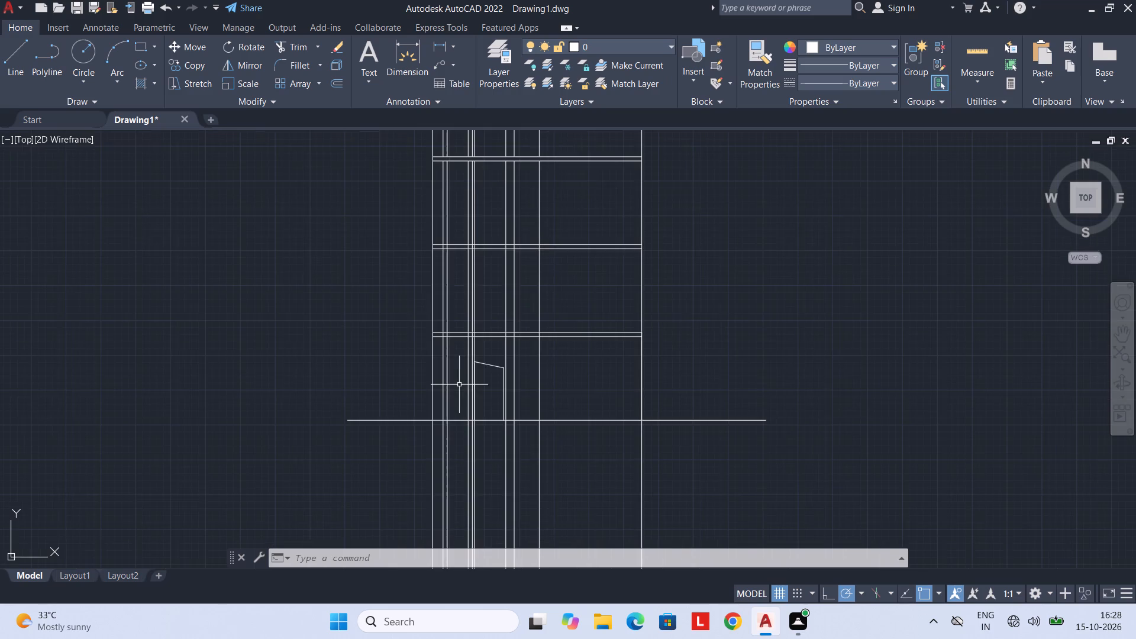
{"action": "scroll", "coordinate": [463, 372], "scroll_direction": "up", "scroll_amount": 2}
{"action": "middle_click_drag", "start_coordinate": [470, 324], "coordinate": [474, 425]}
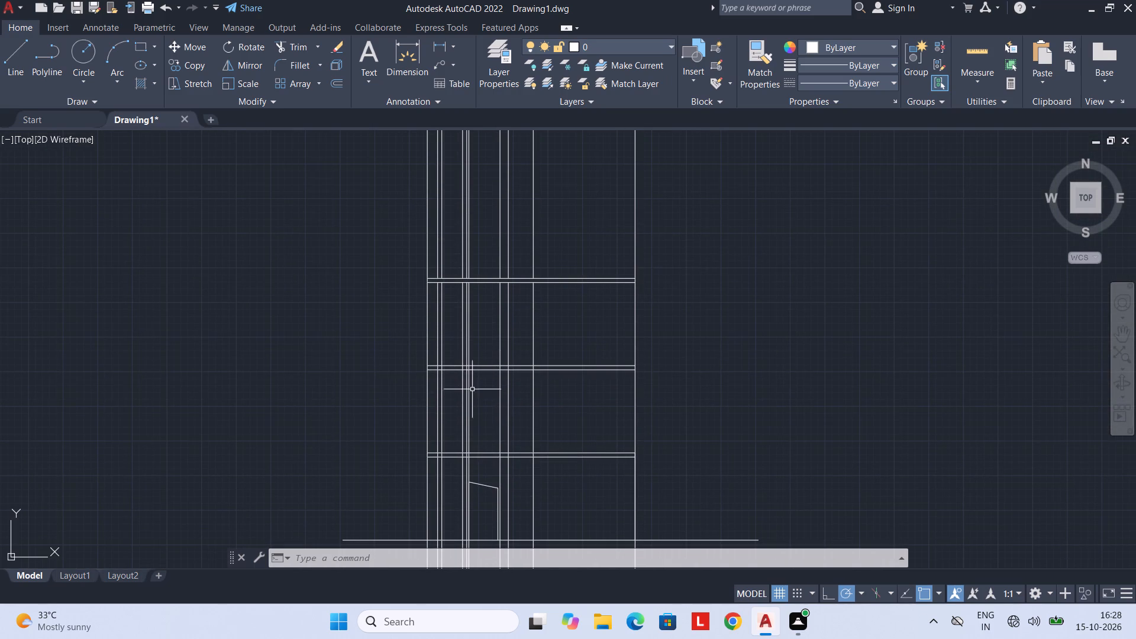
{"action": "middle_click_drag", "start_coordinate": [477, 434], "coordinate": [476, 390]}
{"action": "scroll", "coordinate": [472, 406], "scroll_direction": "up", "scroll_amount": 2}
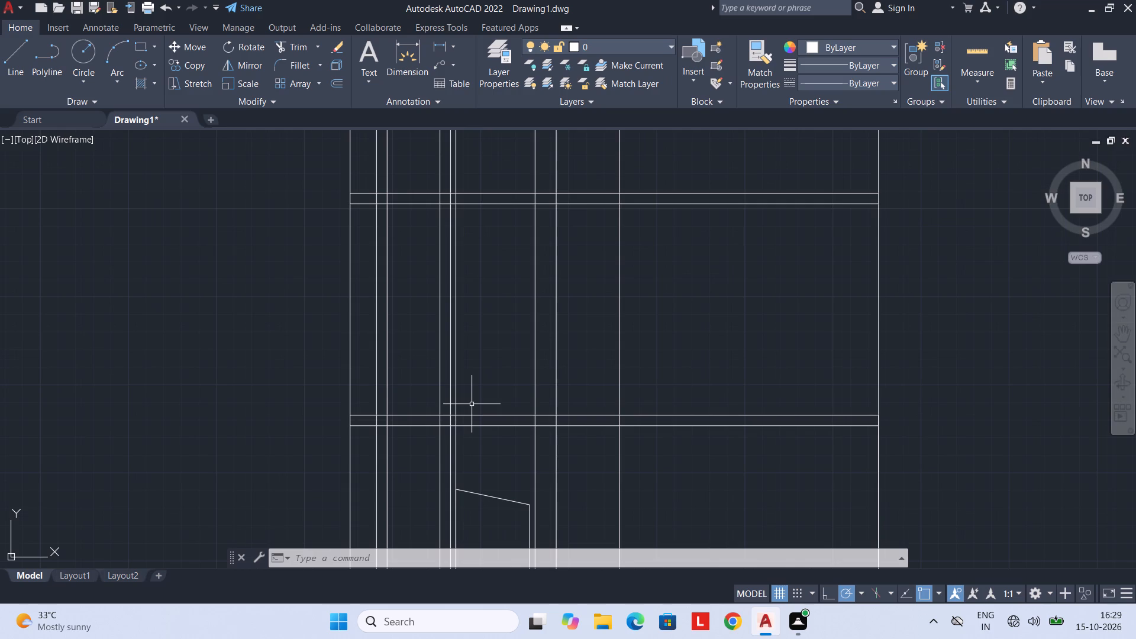
{"action": "type", "text": "L"}
{"action": "key", "text": "space"}
{"action": "left_click", "coordinate": [458, 413]}
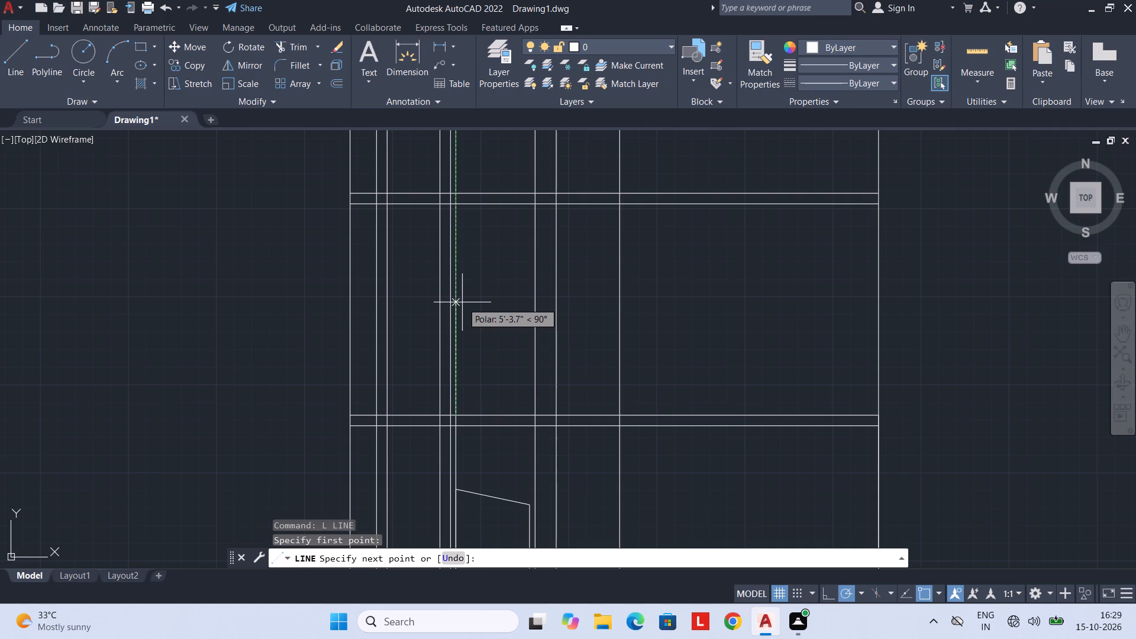
{"action": "type", "text": "7'"}
{"action": "key", "text": "Return"}
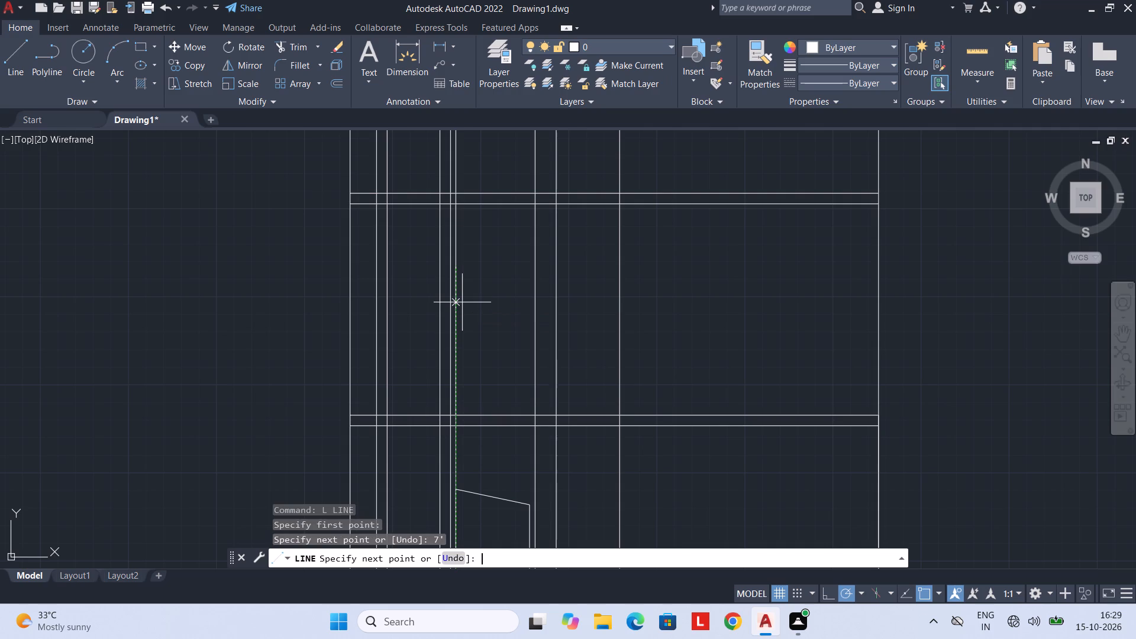
{"action": "left_click", "coordinate": [527, 277]}
{"action": "left_click", "coordinate": [530, 415]}
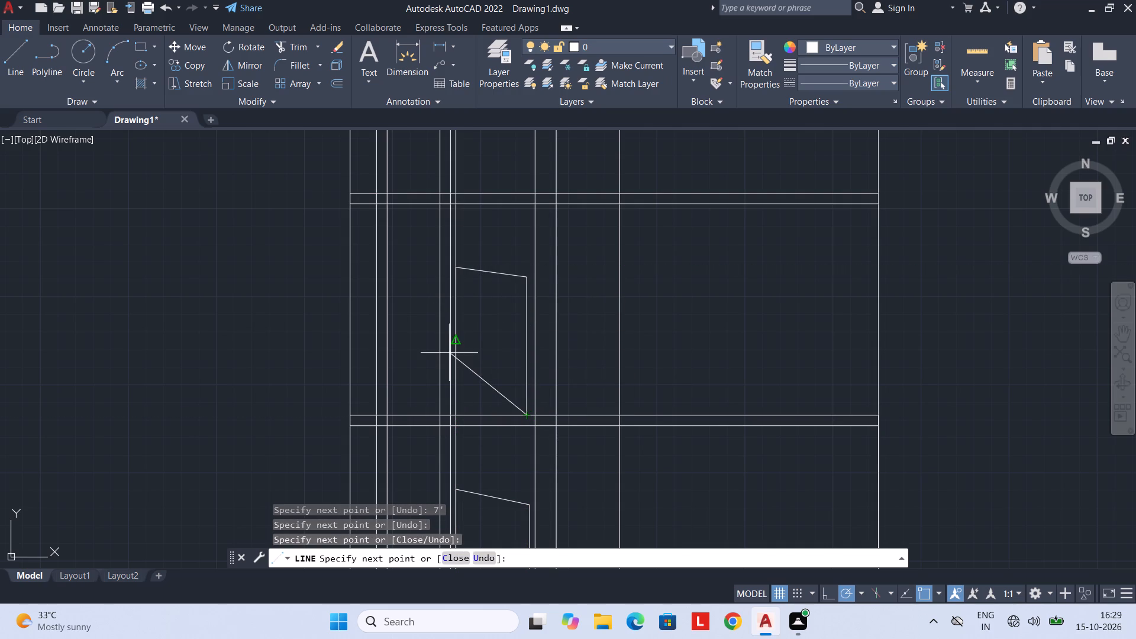
{"action": "key", "text": "Escape"}
Draw the third door leaf from the middle slab's top line: 7' up the jamb line, a slanted top edge, and down to the slab.
{"action": "middle_click_drag", "start_coordinate": [461, 342], "coordinate": [460, 430]}
{"action": "middle_click_drag", "start_coordinate": [481, 327], "coordinate": [486, 414]}
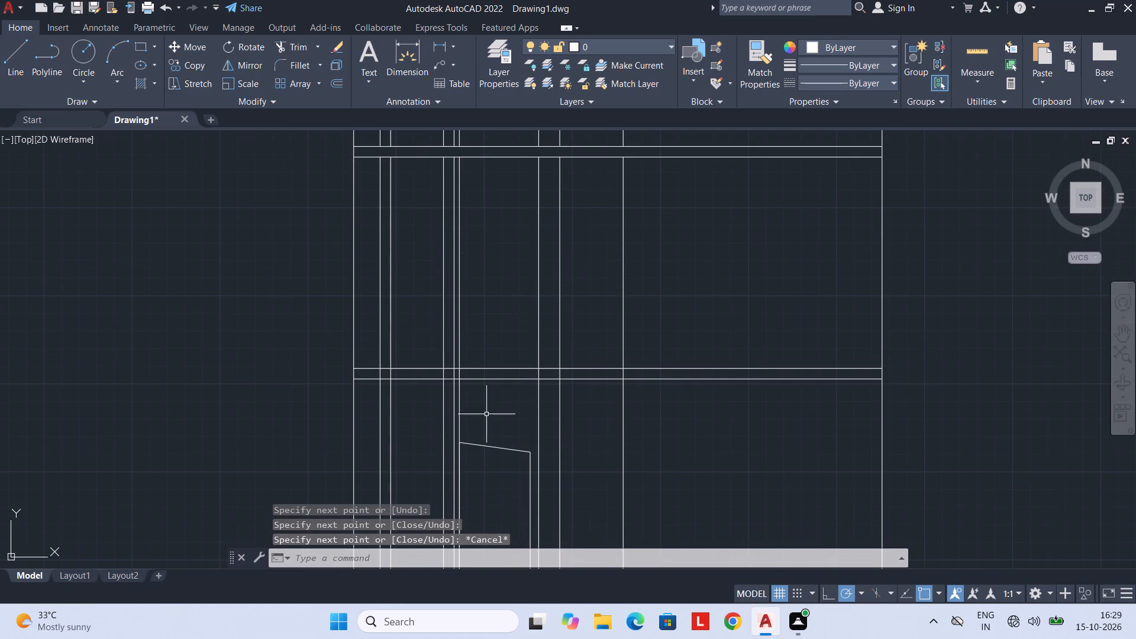
{"action": "middle_click_drag", "start_coordinate": [483, 404], "coordinate": [484, 417]}
{"action": "scroll", "coordinate": [484, 388], "scroll_direction": "down", "scroll_amount": 2}
{"action": "middle_click_drag", "start_coordinate": [484, 373], "coordinate": [480, 386]}
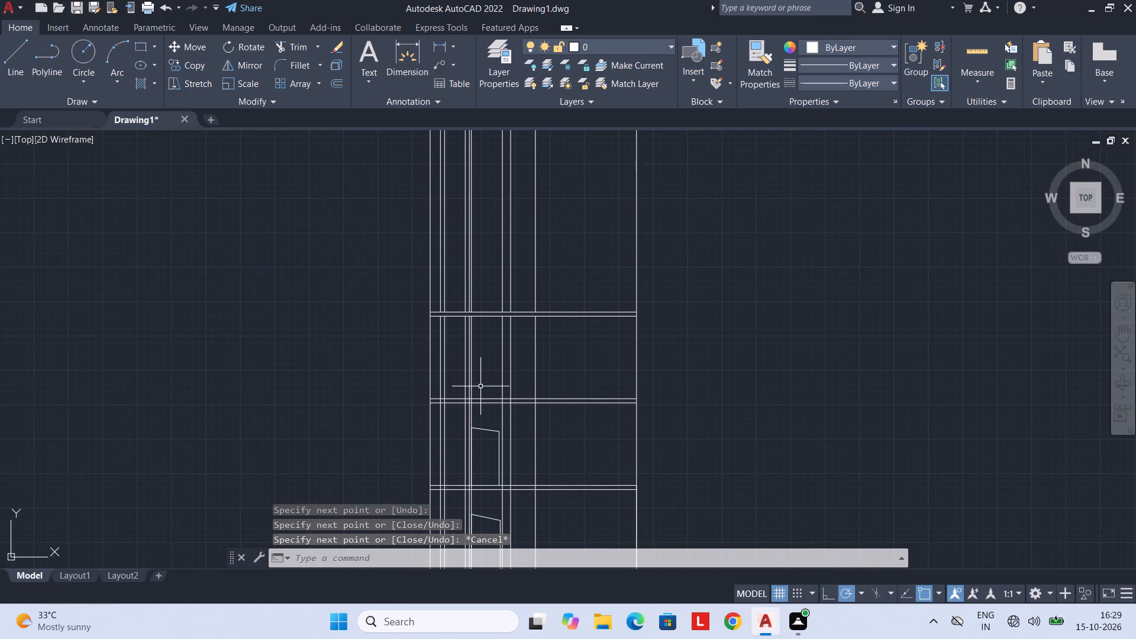
{"action": "key", "text": "l"}
{"action": "key", "text": "space"}
{"action": "scroll", "coordinate": [479, 394], "scroll_direction": "up", "scroll_amount": 2}
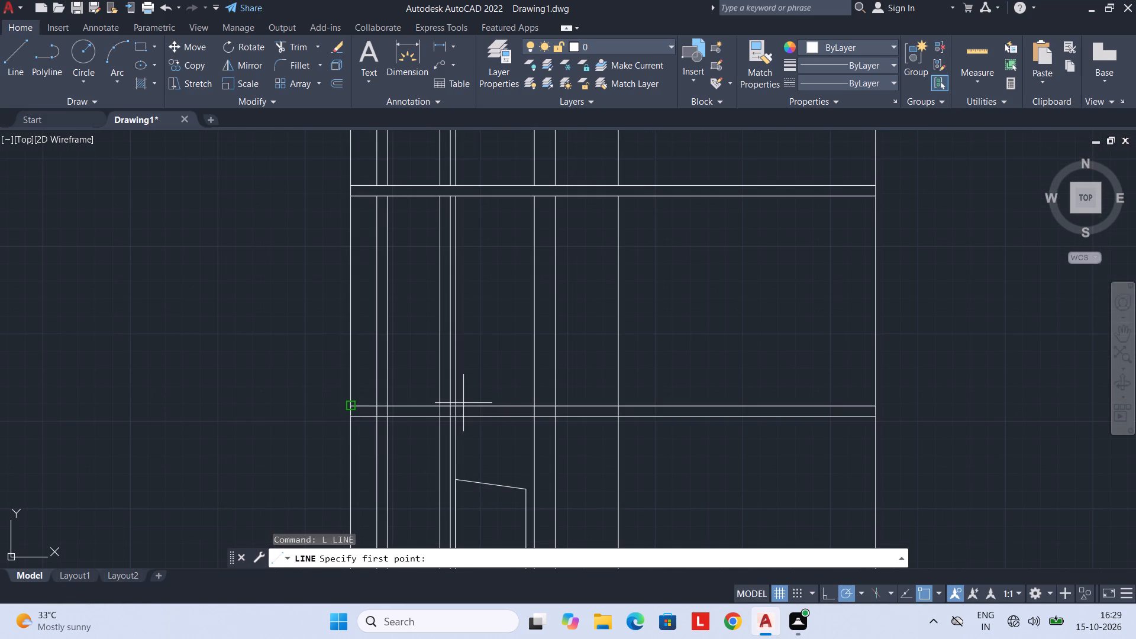
{"action": "left_click", "coordinate": [452, 409]}
{"action": "type", "text": "7'"}
{"action": "key", "text": "Return"}
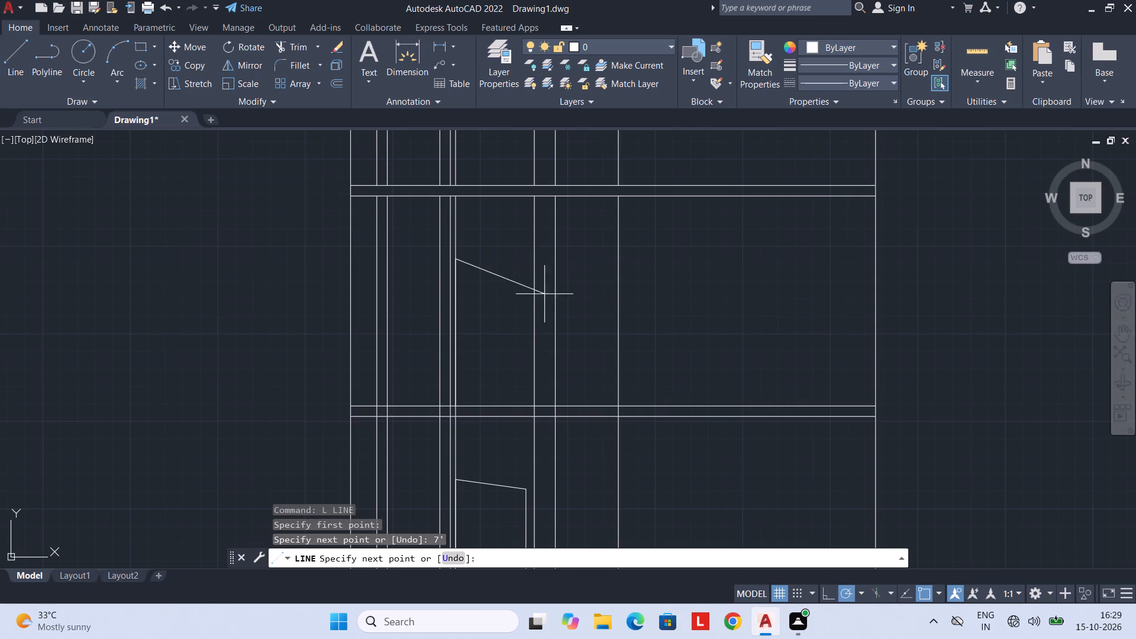
{"action": "scroll", "coordinate": [525, 270], "scroll_direction": "up", "scroll_amount": 2}
{"action": "left_click", "coordinate": [530, 264]}
{"action": "middle_click_drag", "start_coordinate": [519, 390], "coordinate": [519, 331]}
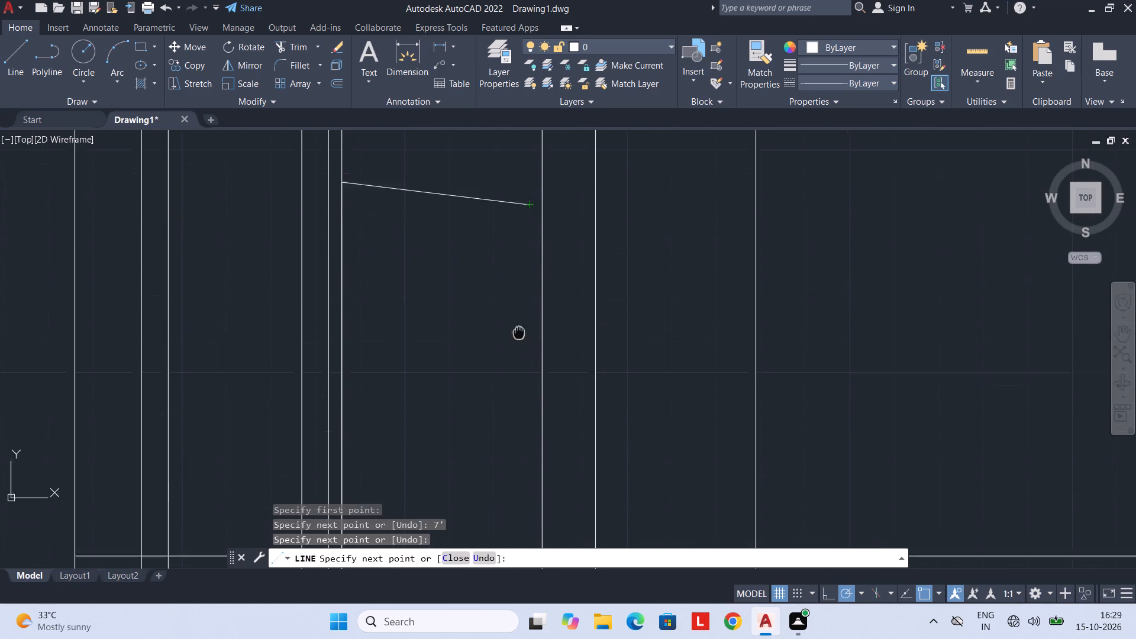
{"action": "middle_click_drag", "start_coordinate": [519, 331], "coordinate": [528, 252]}
{"action": "left_click", "coordinate": [540, 479]}
{"action": "key", "text": "Escape"}
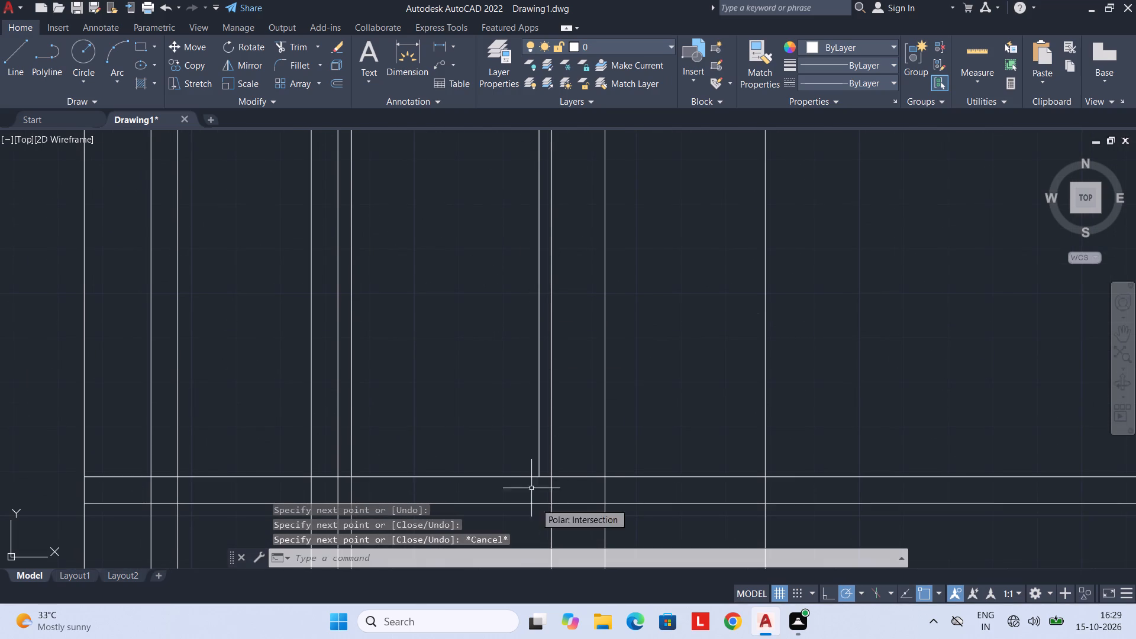
Examine the door leaves across the elevation's floors and compare them with the entrance side of the plan above.
{"action": "scroll", "coordinate": [513, 444], "scroll_direction": "down", "scroll_amount": 3}
{"action": "middle_click_drag", "start_coordinate": [509, 437], "coordinate": [497, 409]}
{"action": "middle_click_drag", "start_coordinate": [497, 443], "coordinate": [518, 393]}
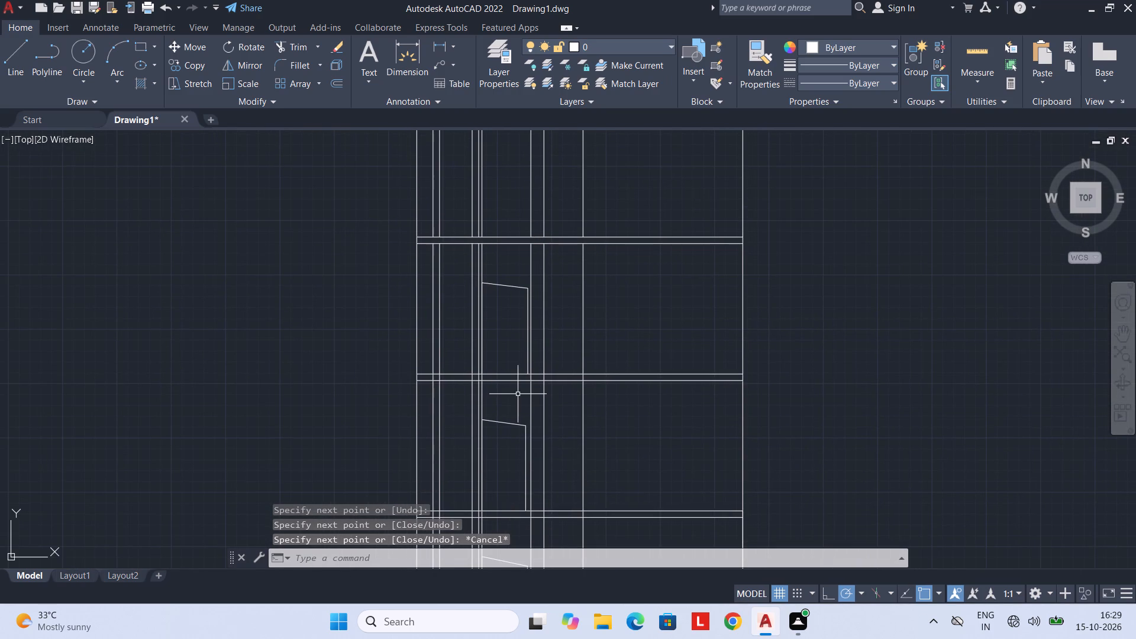
{"action": "middle_click_drag", "start_coordinate": [511, 379], "coordinate": [506, 463]}
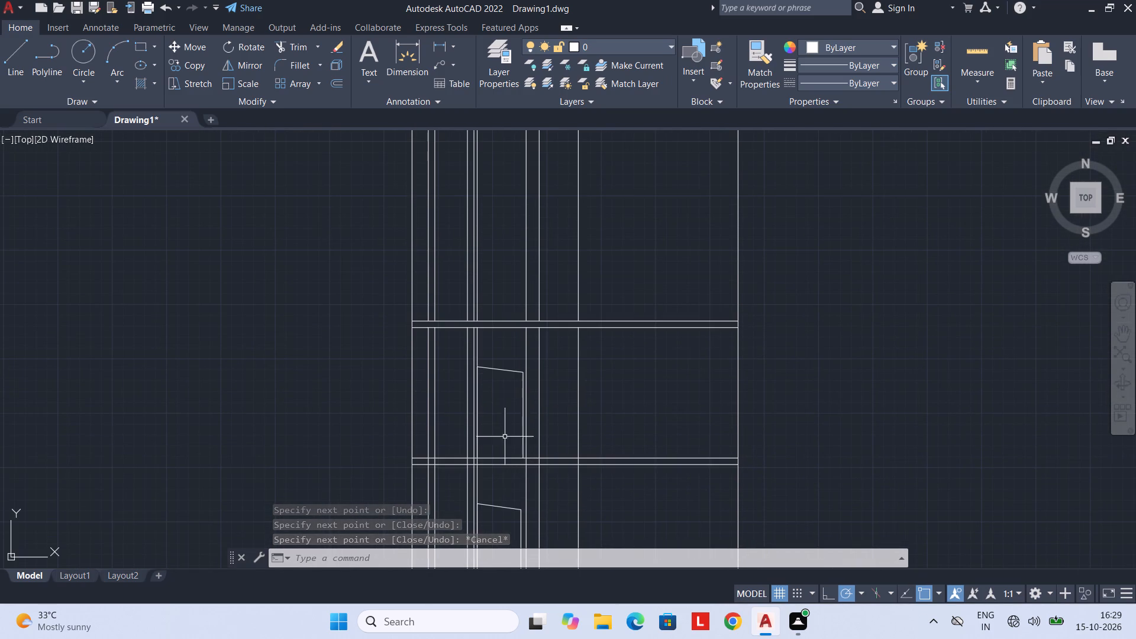
{"action": "middle_click_drag", "start_coordinate": [500, 406], "coordinate": [499, 430]}
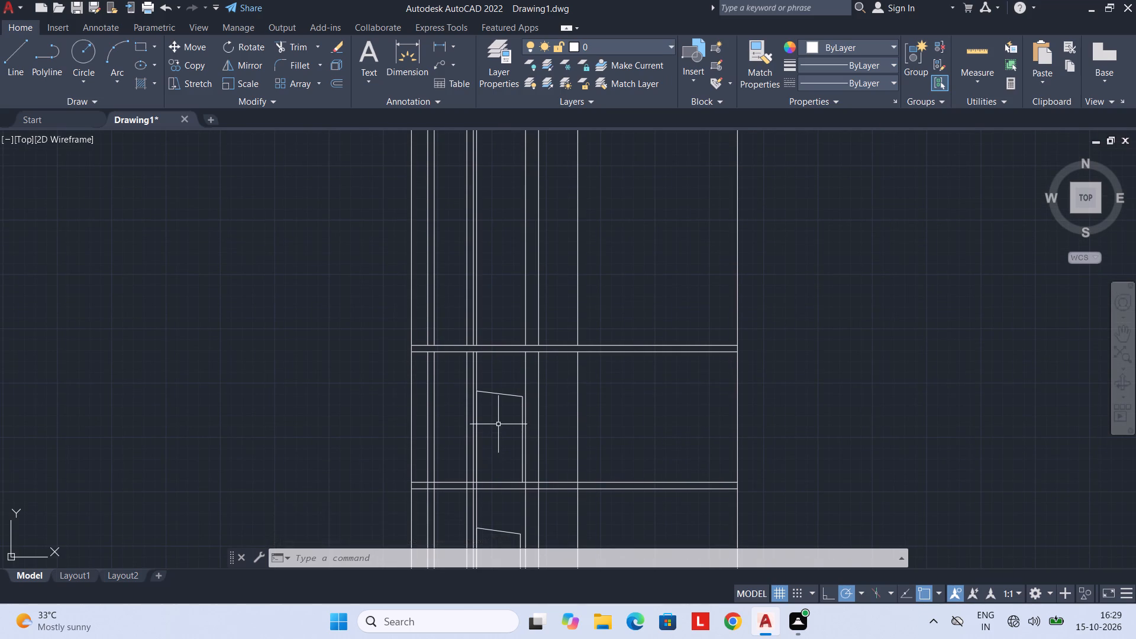
{"action": "middle_click_drag", "start_coordinate": [498, 424], "coordinate": [505, 321]}
{"action": "scroll", "coordinate": [504, 339], "scroll_direction": "down", "scroll_amount": 3}
{"action": "middle_click_drag", "start_coordinate": [501, 357], "coordinate": [504, 278]}
{"action": "scroll", "coordinate": [508, 333], "scroll_direction": "up", "scroll_amount": 4}
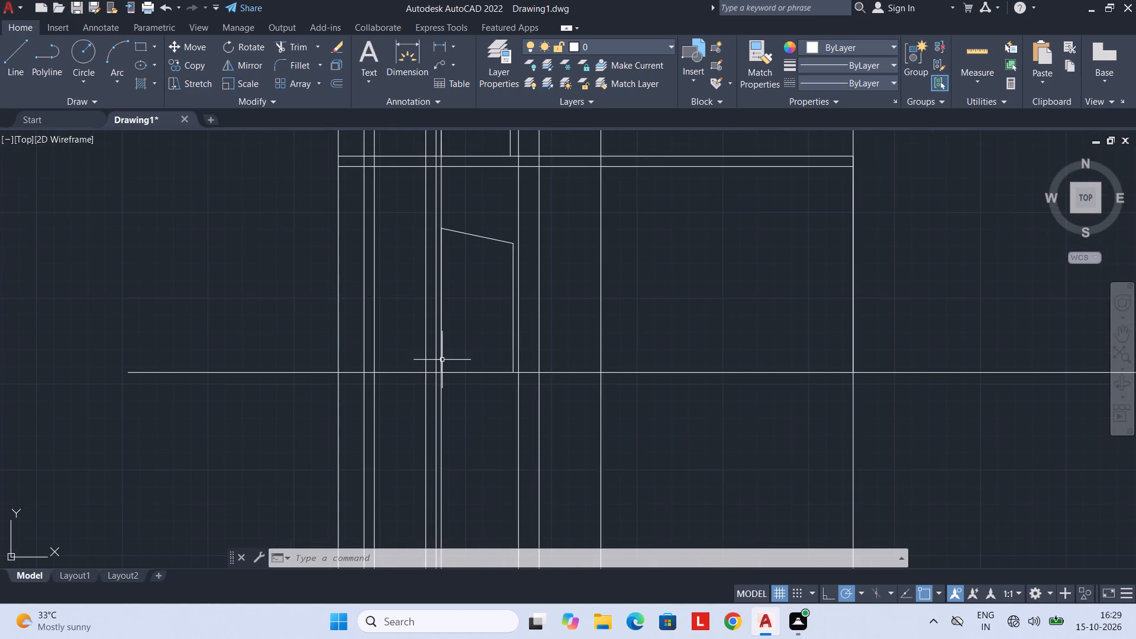
{"action": "middle_click_drag", "start_coordinate": [442, 360], "coordinate": [457, 390]}
{"action": "middle_click_drag", "start_coordinate": [425, 303], "coordinate": [447, 479]}
{"action": "scroll", "coordinate": [428, 327], "scroll_direction": "down", "scroll_amount": 4}
{"action": "middle_click_drag", "start_coordinate": [433, 298], "coordinate": [434, 492]}
{"action": "scroll", "coordinate": [451, 344], "scroll_direction": "up", "scroll_amount": 4}
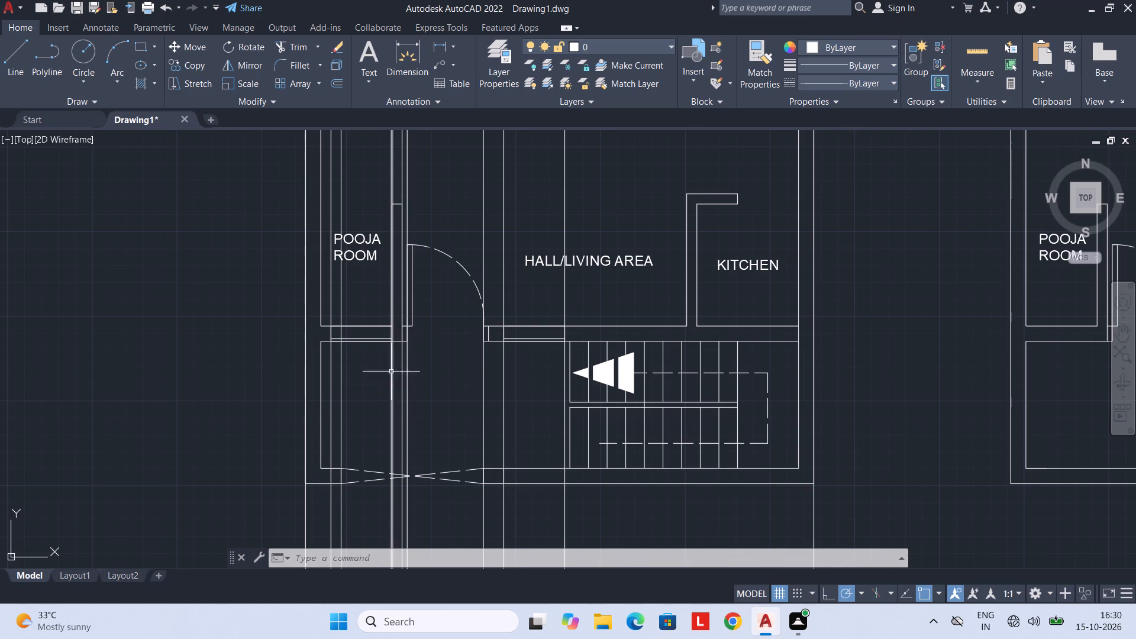
Draw a 3' by 3' ground-floor window between the pooja room's projected window lines, 3' above the ground line, and erase the 3' helper line below.
{"action": "left_click", "coordinate": [328, 408]}
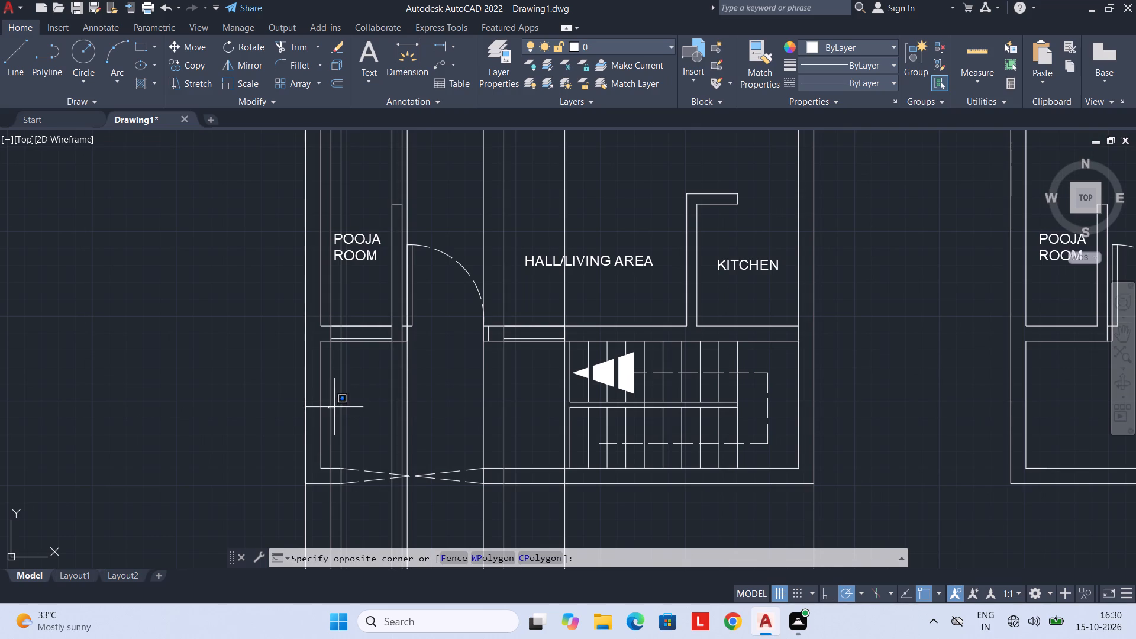
{"action": "left_click", "coordinate": [331, 408]}
{"action": "left_click", "coordinate": [330, 413]}
{"action": "scroll", "coordinate": [346, 427], "scroll_direction": "down", "scroll_amount": 4}
{"action": "middle_click_drag", "start_coordinate": [366, 436], "coordinate": [390, 332]}
{"action": "scroll", "coordinate": [377, 419], "scroll_direction": "up", "scroll_amount": 4}
{"action": "middle_click_drag", "start_coordinate": [340, 451], "coordinate": [352, 334]}
{"action": "scroll", "coordinate": [352, 346], "scroll_direction": "down", "scroll_amount": 1}
{"action": "middle_click_drag", "start_coordinate": [344, 411], "coordinate": [353, 298]}
{"action": "middle_click_drag", "start_coordinate": [364, 298], "coordinate": [368, 277]}
{"action": "middle_click_drag", "start_coordinate": [361, 389], "coordinate": [376, 275]}
{"action": "middle_click_drag", "start_coordinate": [377, 383], "coordinate": [377, 357]}
{"action": "scroll", "coordinate": [376, 386], "scroll_direction": "up", "scroll_amount": 1}
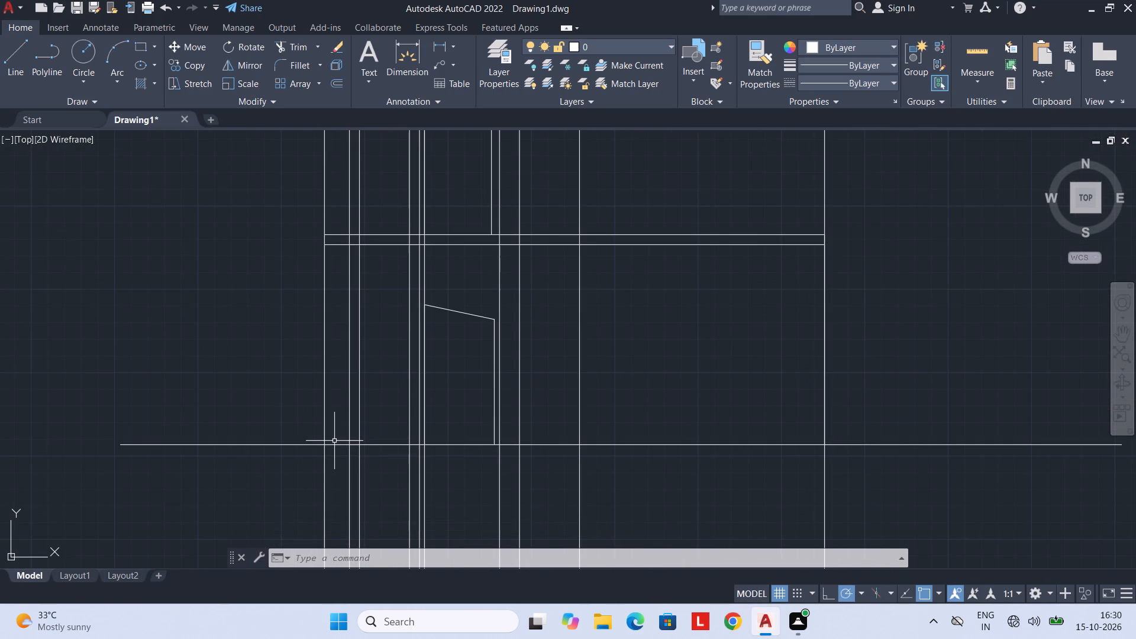
{"action": "key", "text": "Escape"}
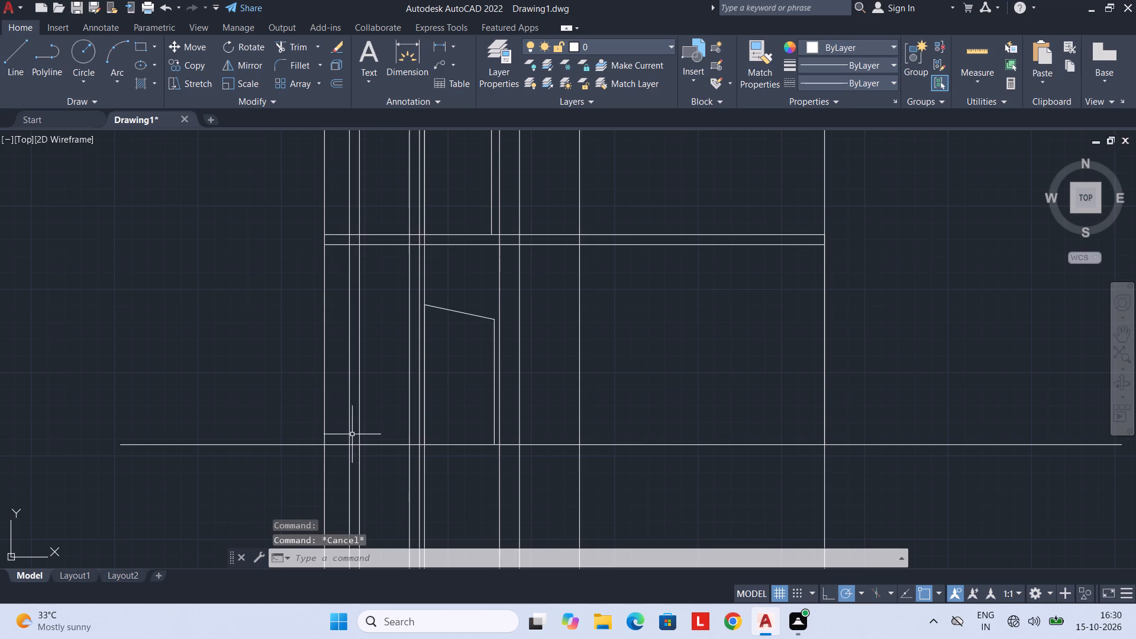
{"action": "key", "text": "l"}
{"action": "key", "text": "space"}
{"action": "left_click", "coordinate": [350, 442]}
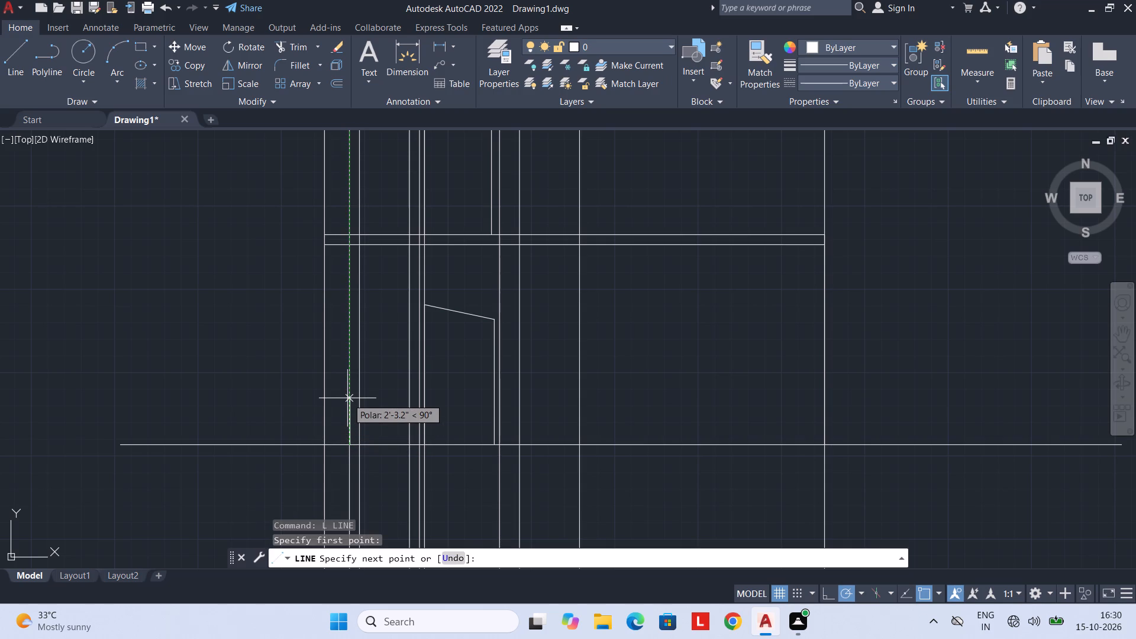
{"action": "type", "text": "3'"}
{"action": "key", "text": "Return"}
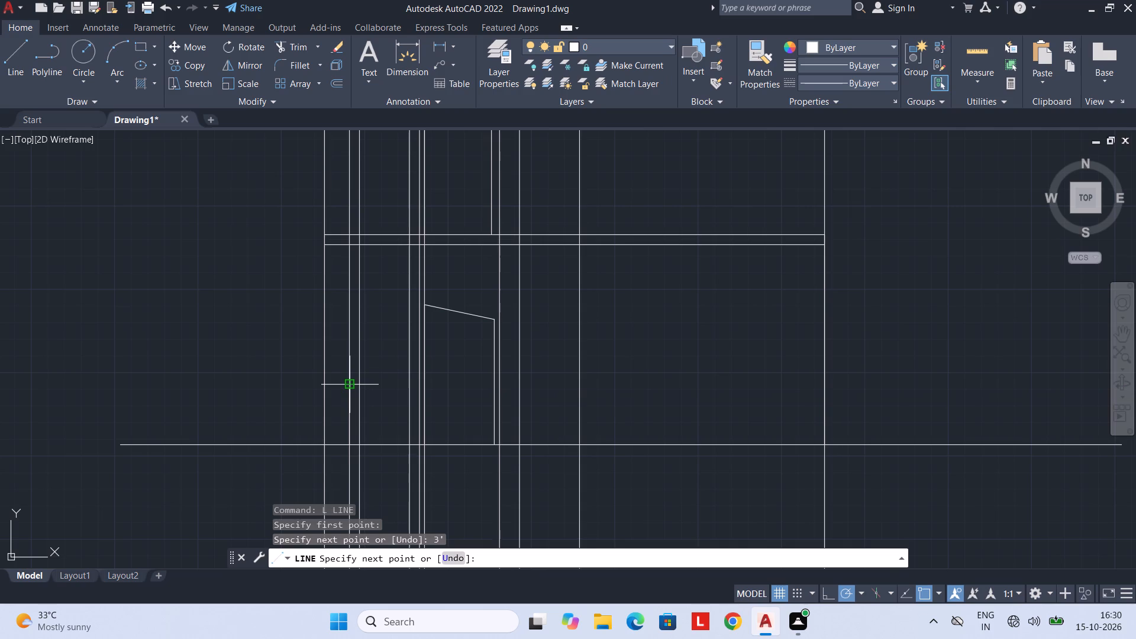
{"action": "type", "text": "3'"}
{"action": "key", "text": "Return"}
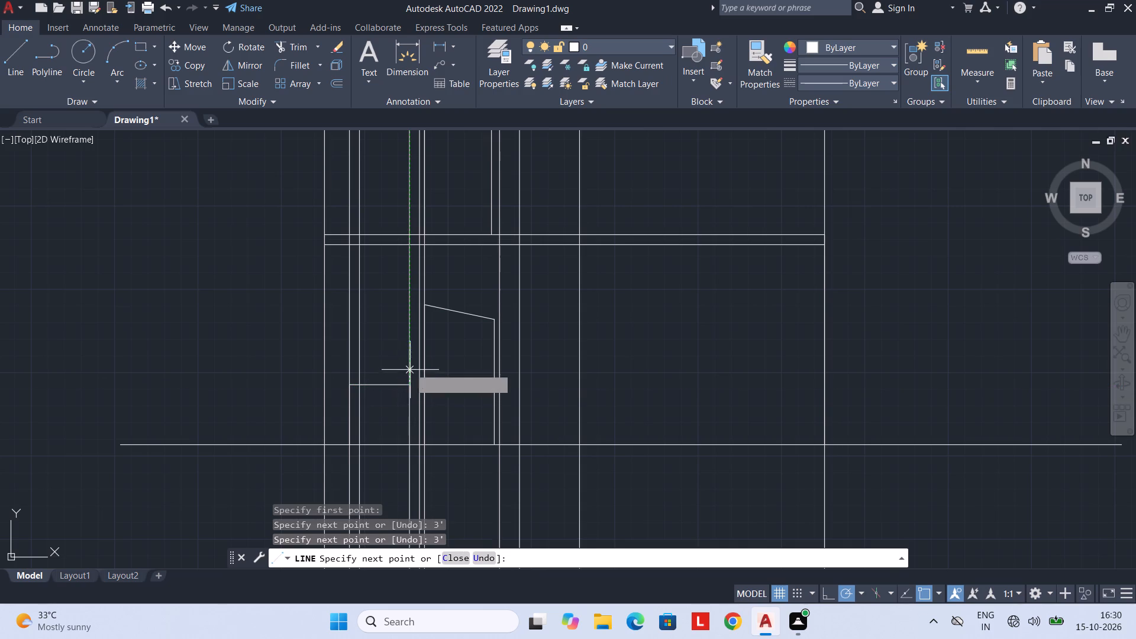
{"action": "type", "text": "3'"}
{"action": "key", "text": "Return"}
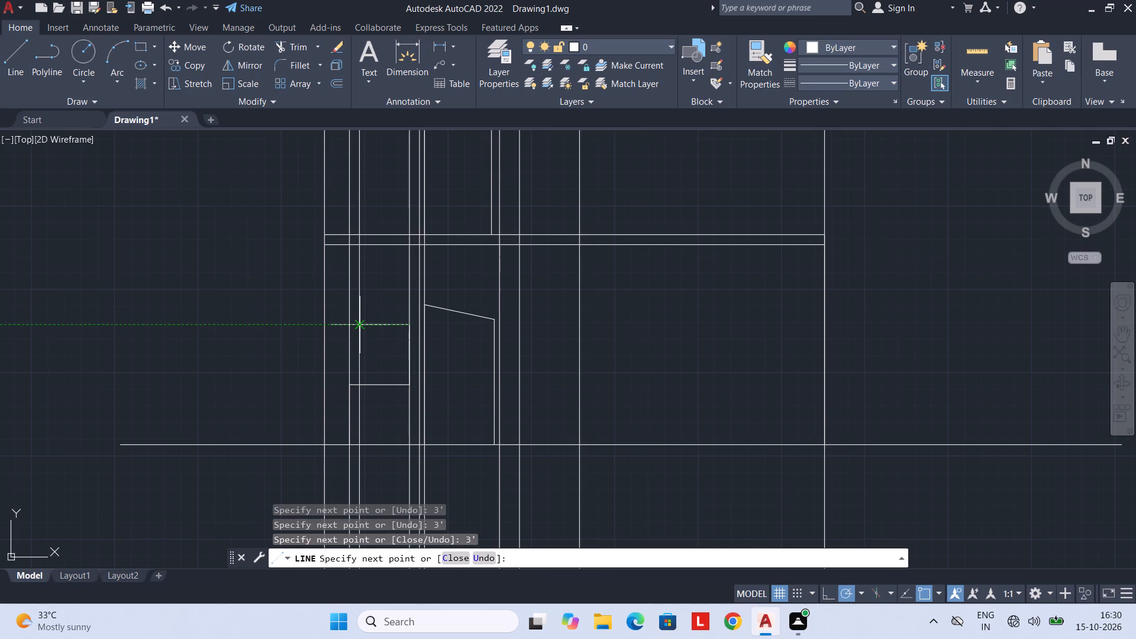
{"action": "left_click", "coordinate": [346, 324]}
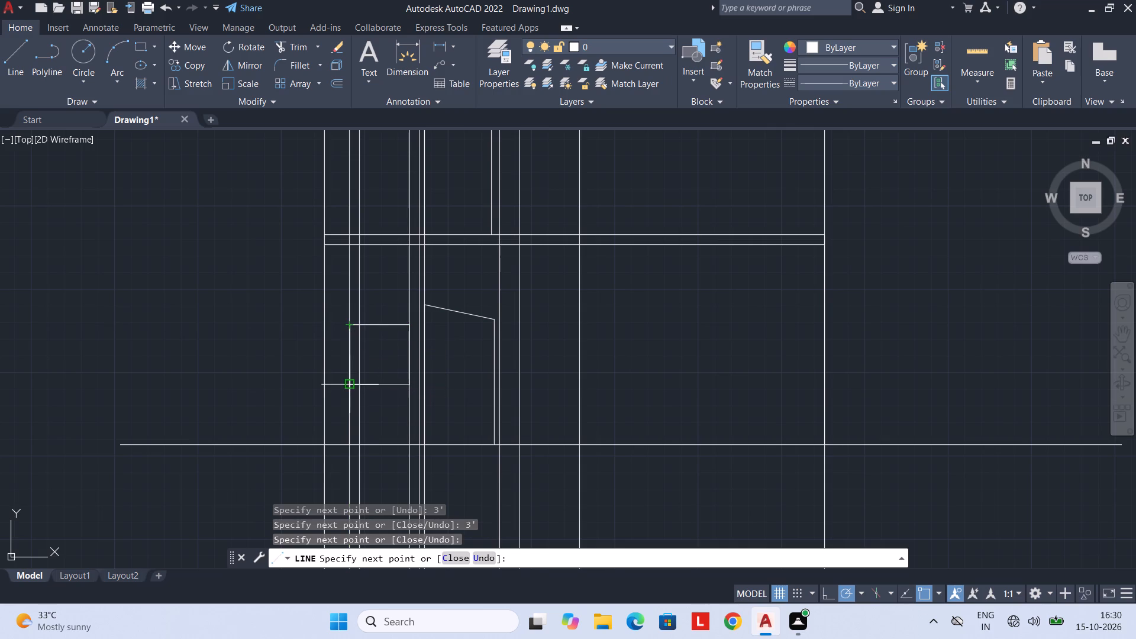
{"action": "left_click", "coordinate": [349, 383]}
{"action": "key", "text": "Escape"}
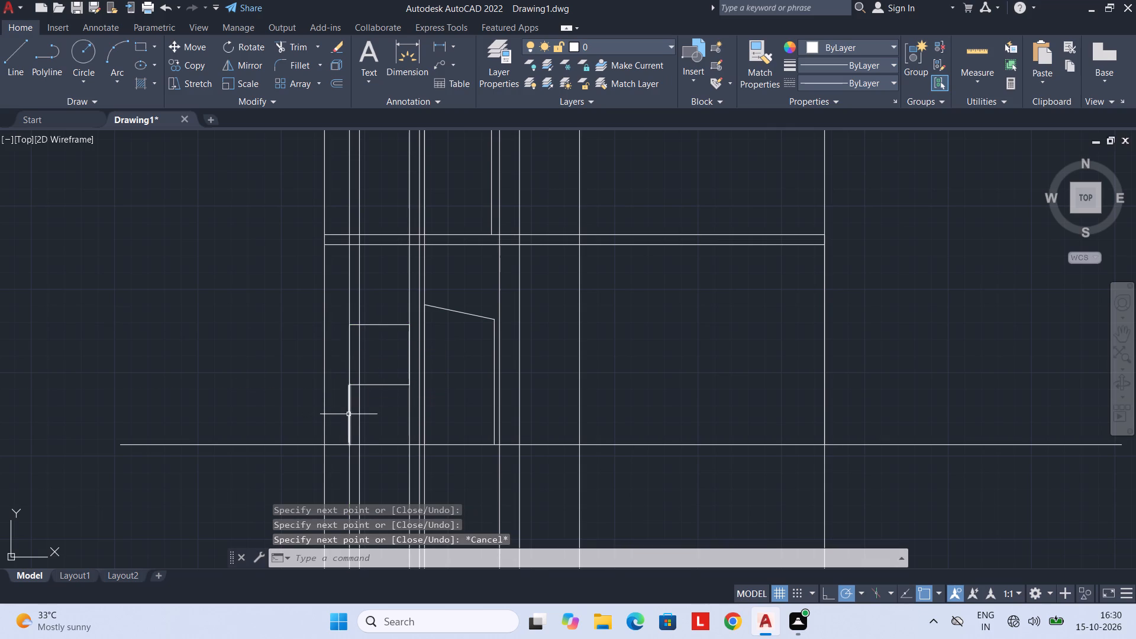
{"action": "left_click", "coordinate": [348, 414]}
{"action": "key", "text": "Delete"}
Join the four sides of the window square into a single outline.
{"action": "scroll", "coordinate": [335, 402], "scroll_direction": "up", "scroll_amount": 1}
{"action": "middle_click_drag", "start_coordinate": [335, 401], "coordinate": [331, 435]}
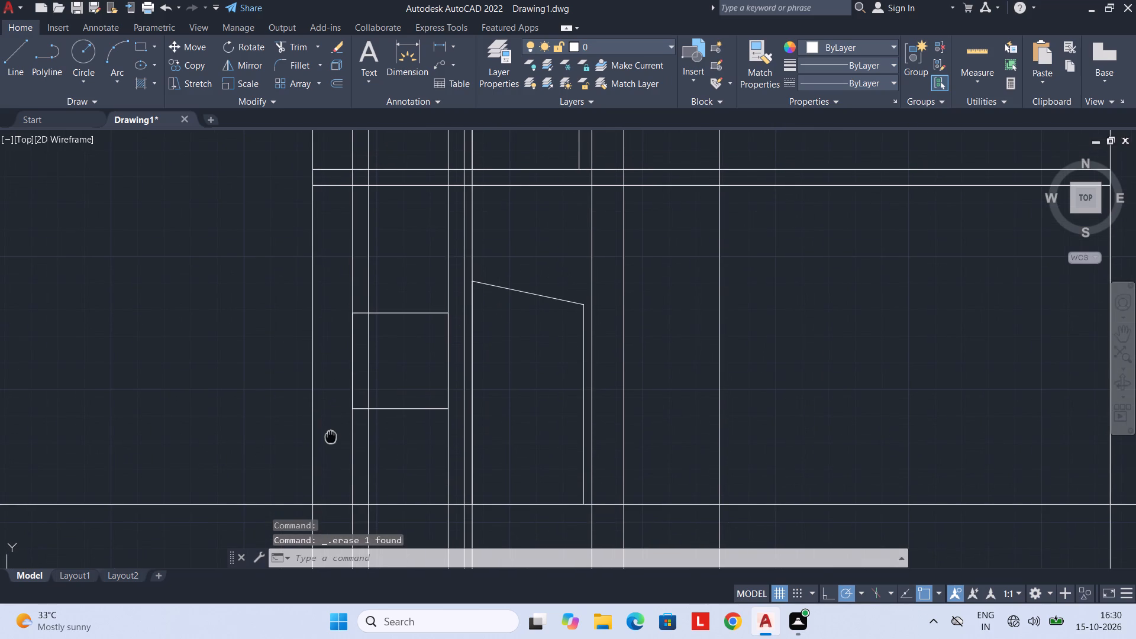
{"action": "left_click", "coordinate": [388, 414]}
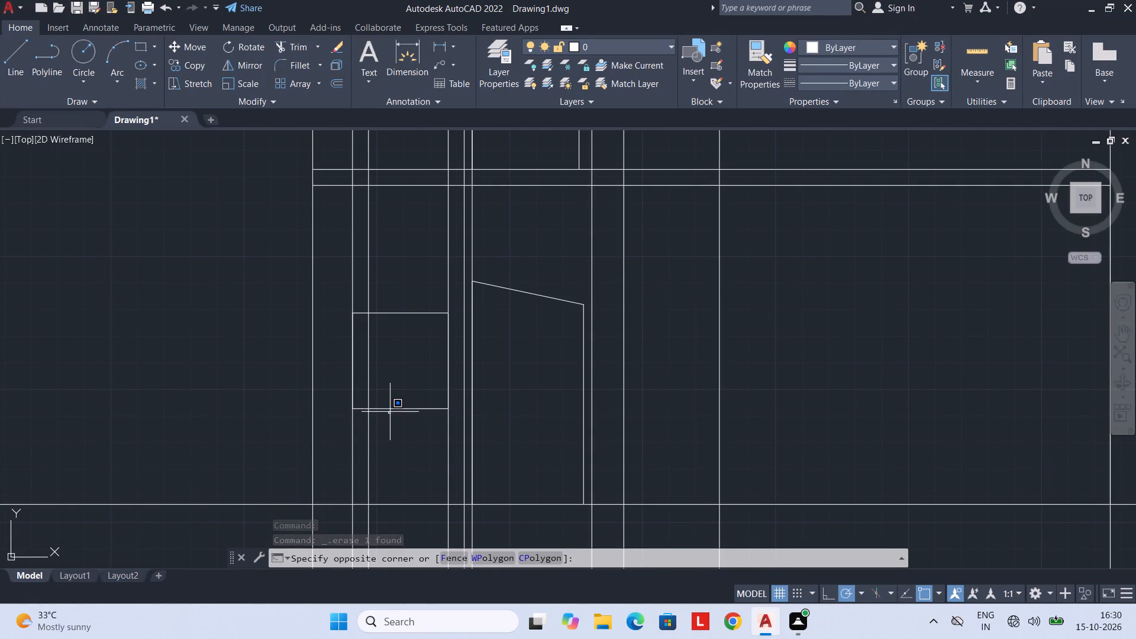
{"action": "left_click", "coordinate": [390, 412]}
{"action": "left_click", "coordinate": [393, 409]}
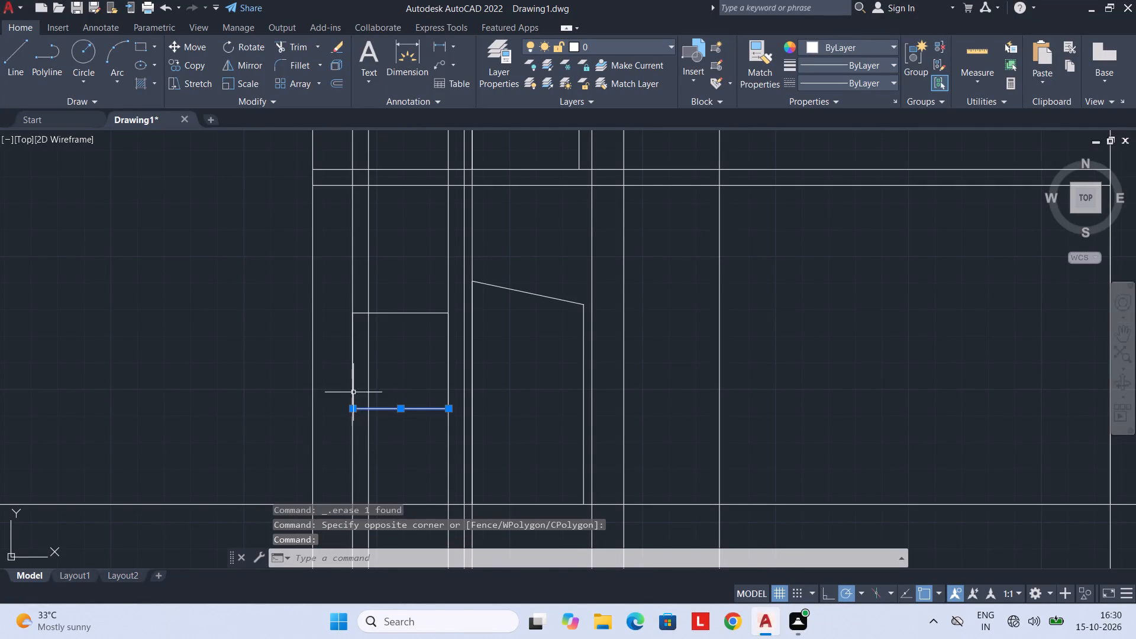
{"action": "left_click", "coordinate": [351, 374]}
{"action": "left_click", "coordinate": [389, 311]}
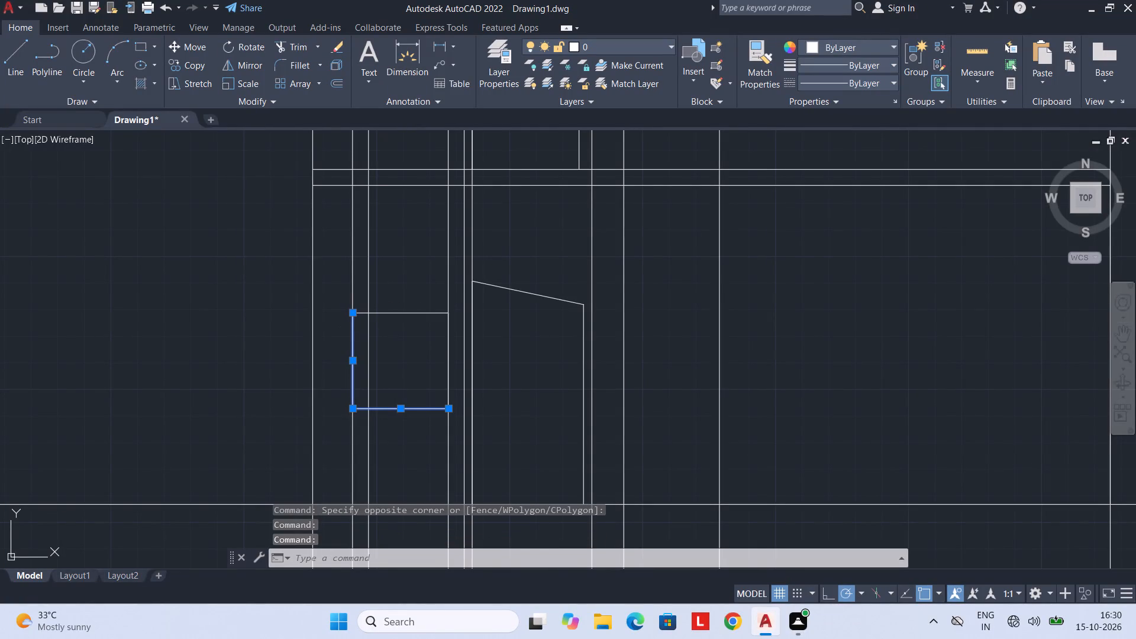
{"action": "left_click", "coordinate": [449, 352]}
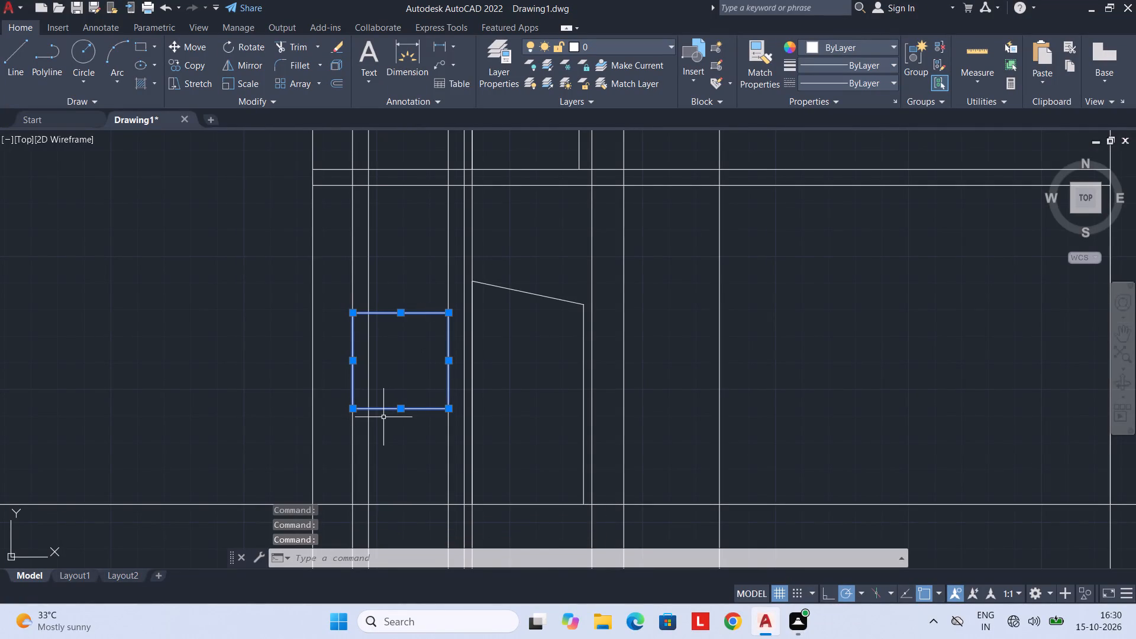
{"action": "key", "text": "j"}
{"action": "key", "text": "space"}
Offset the window outline 2" inward to form the frame.
{"action": "type", "text": "OF"}
{"action": "key", "text": "space"}
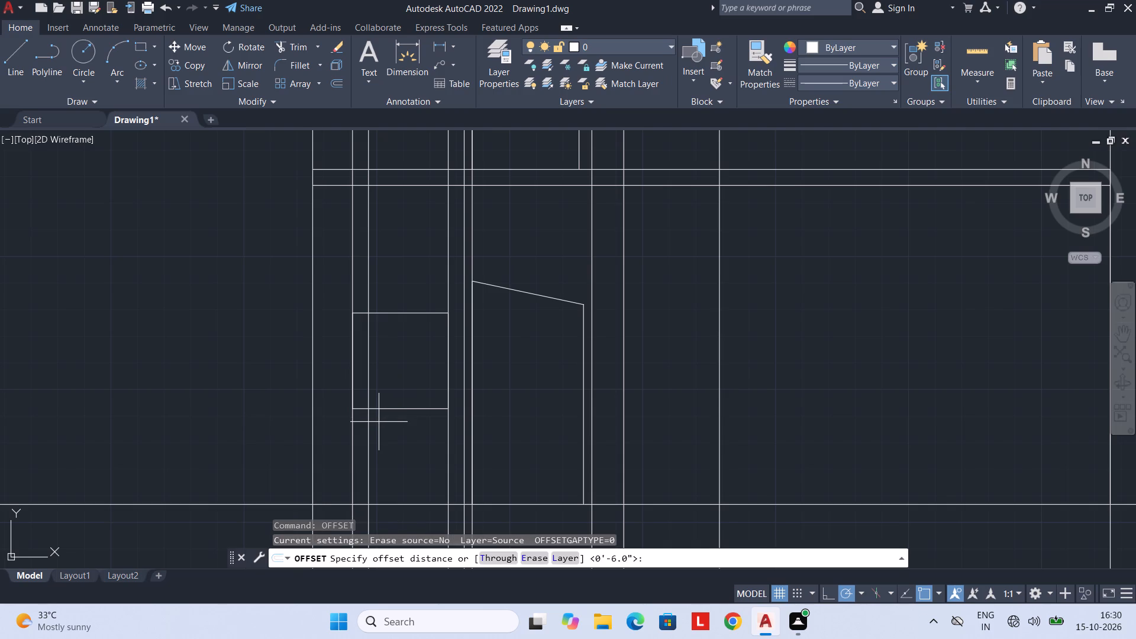
{"action": "key", "text": "2"}
{"action": "key", "text": "shift+quotedbl"}
{"action": "key", "text": "Return"}
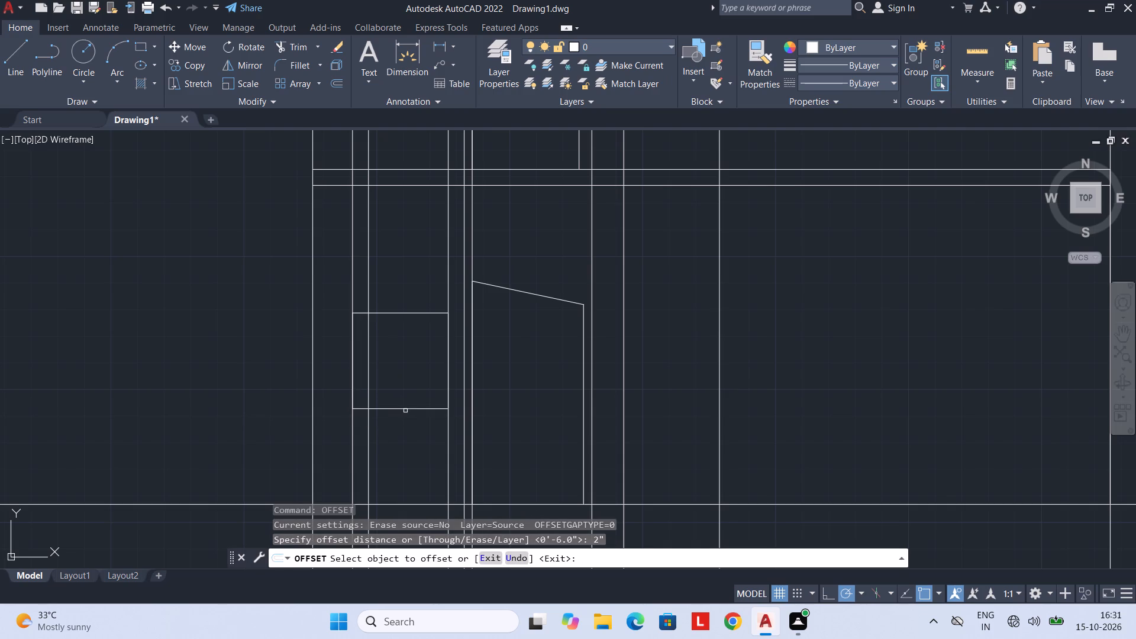
{"action": "left_click", "coordinate": [405, 410]}
{"action": "left_click", "coordinate": [405, 383]}
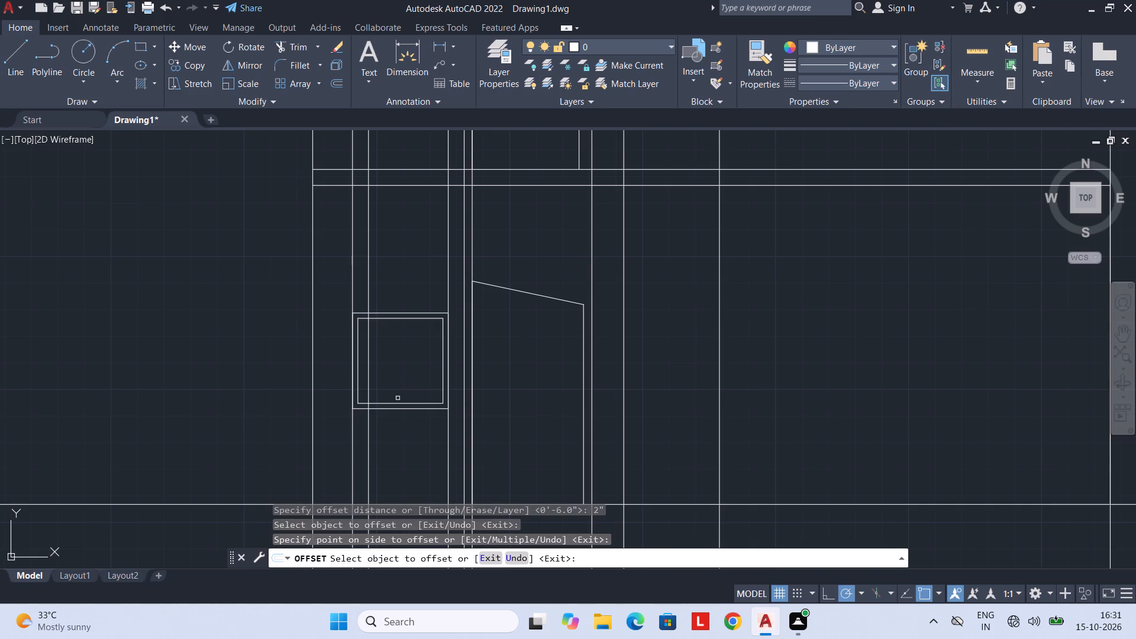
{"action": "key", "text": "Escape"}
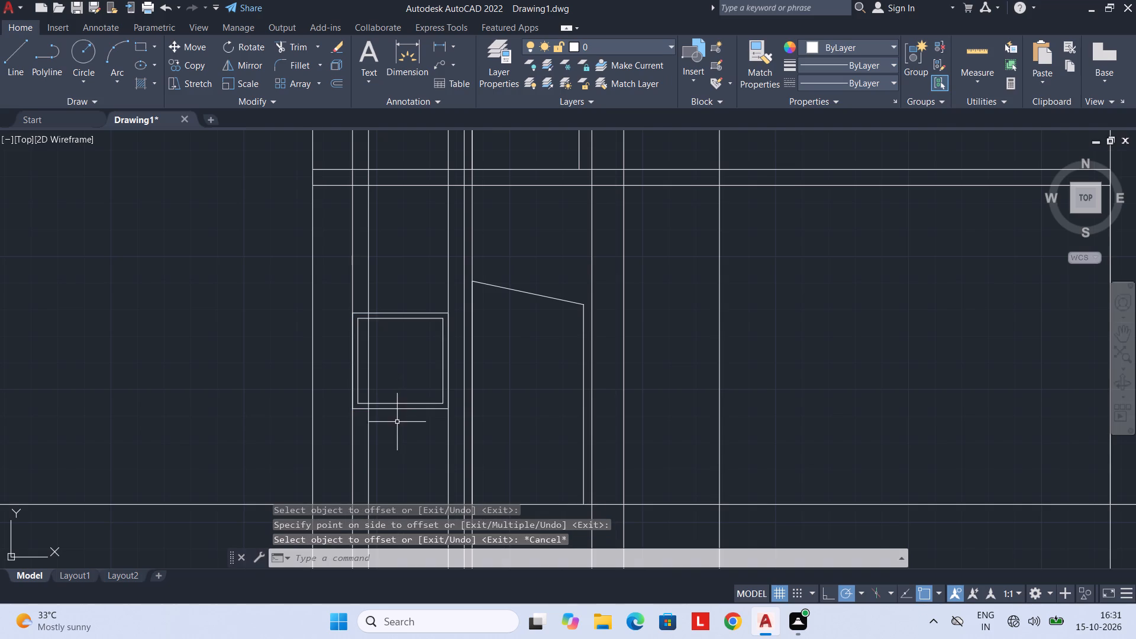
Draw a vertical centre line inside the window frame, from the inner bottom edge's midpoint to the inner top edge's midpoint.
{"action": "middle_click_drag", "start_coordinate": [386, 384], "coordinate": [395, 411]}
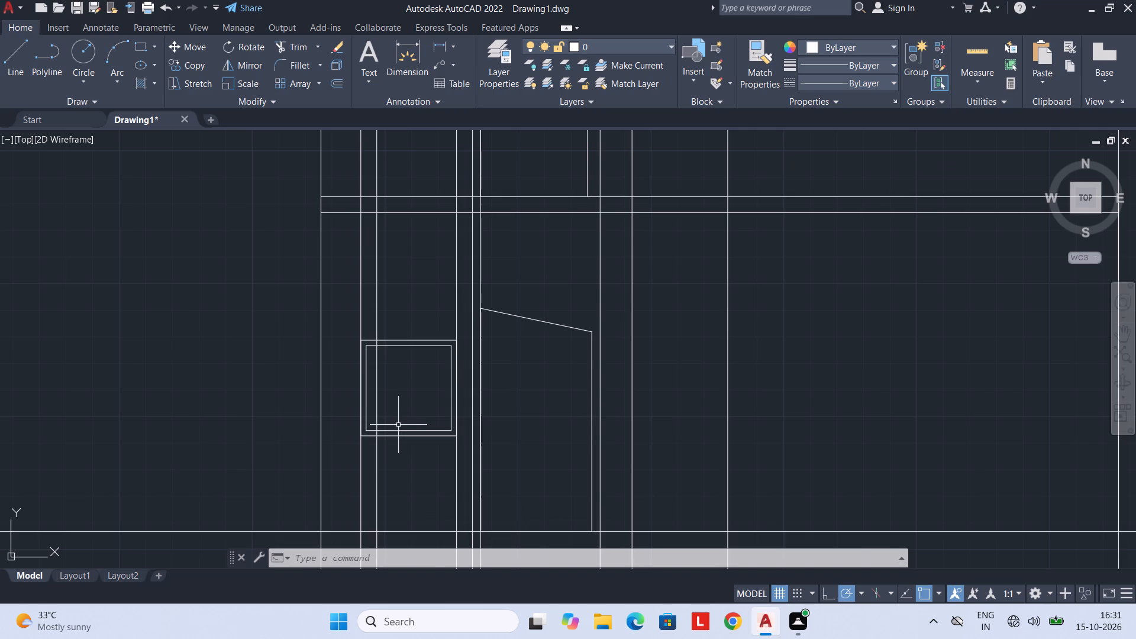
{"action": "type", "text": "L"}
{"action": "key", "text": "space"}
{"action": "scroll", "coordinate": [394, 392], "scroll_direction": "up", "scroll_amount": 1}
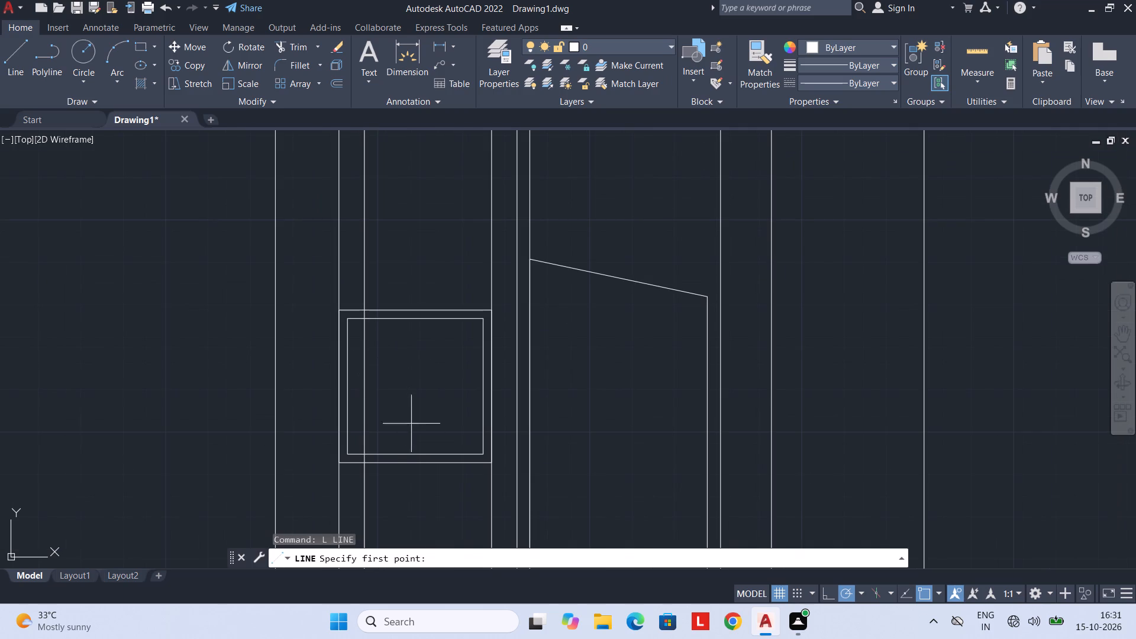
{"action": "left_click", "coordinate": [414, 455]}
{"action": "left_click", "coordinate": [415, 317]}
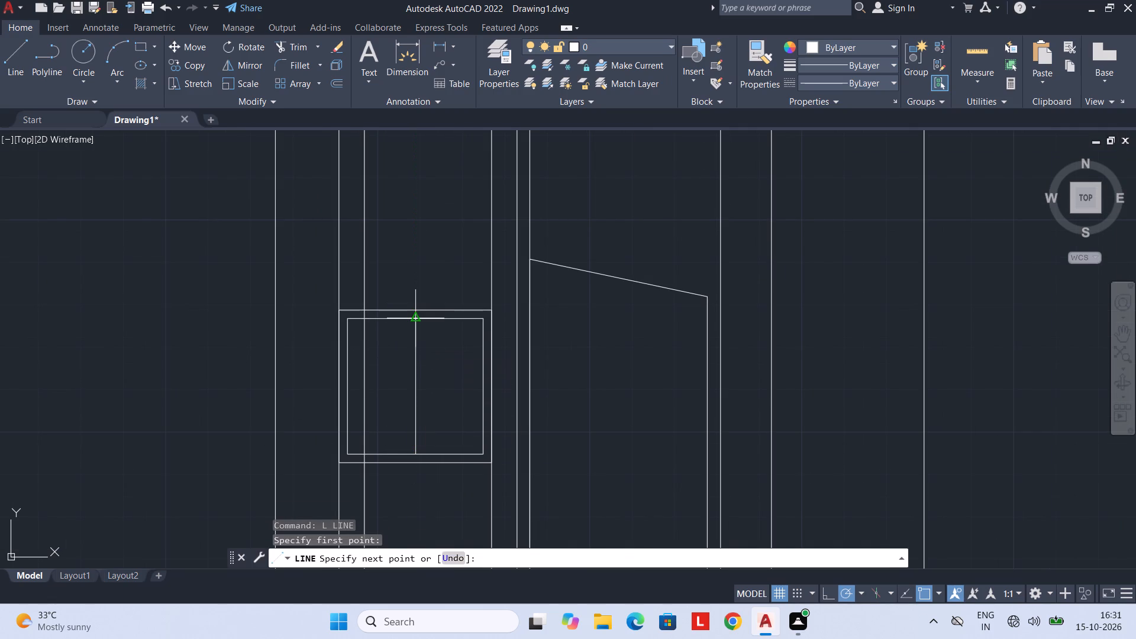
{"action": "key", "text": "Escape"}
Offset the window's centre line 1" to each side to form the mullion, and erase the original centre line.
{"action": "type", "text": "OF"}
{"action": "key", "text": "space"}
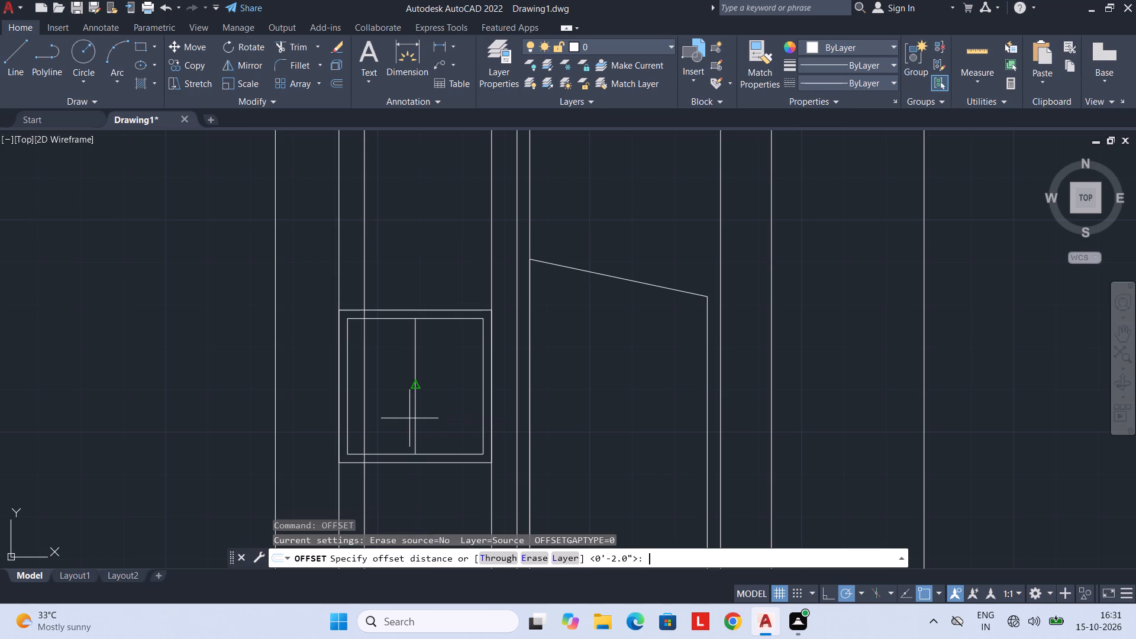
{"action": "type", "text": "1\""}
{"action": "key", "text": "Return"}
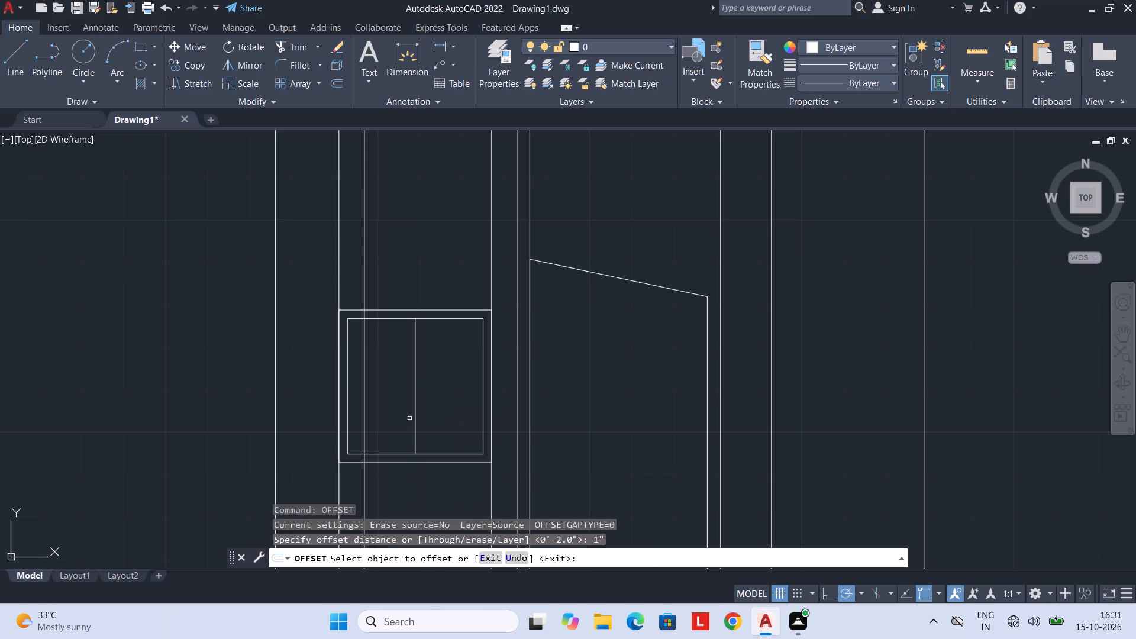
{"action": "left_click", "coordinate": [416, 417]}
{"action": "left_click", "coordinate": [403, 418]}
{"action": "scroll", "coordinate": [411, 419], "scroll_direction": "up", "scroll_amount": 1}
{"action": "left_click", "coordinate": [415, 413]}
{"action": "left_click", "coordinate": [438, 414]}
{"action": "key", "text": "Escape"}
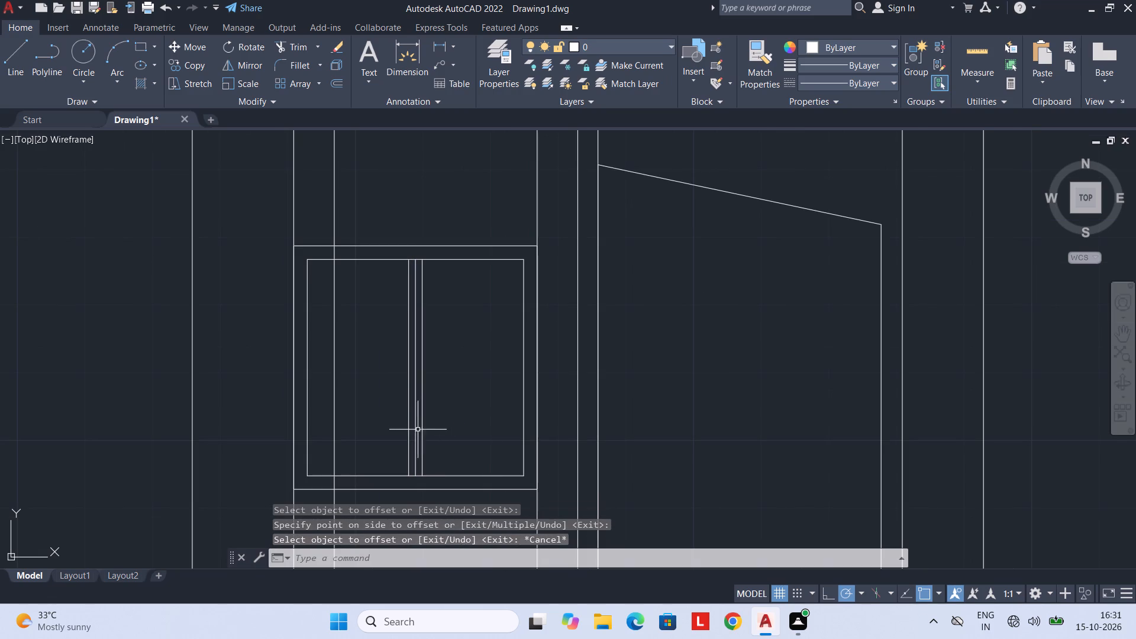
{"action": "left_click", "coordinate": [415, 433]}
{"action": "key", "text": "Delete"}
Copy the complete window from its top-left corner horizontally to the projected window line on the other side of the ground-floor door.
{"action": "scroll", "coordinate": [415, 435], "scroll_direction": "down", "scroll_amount": 2}
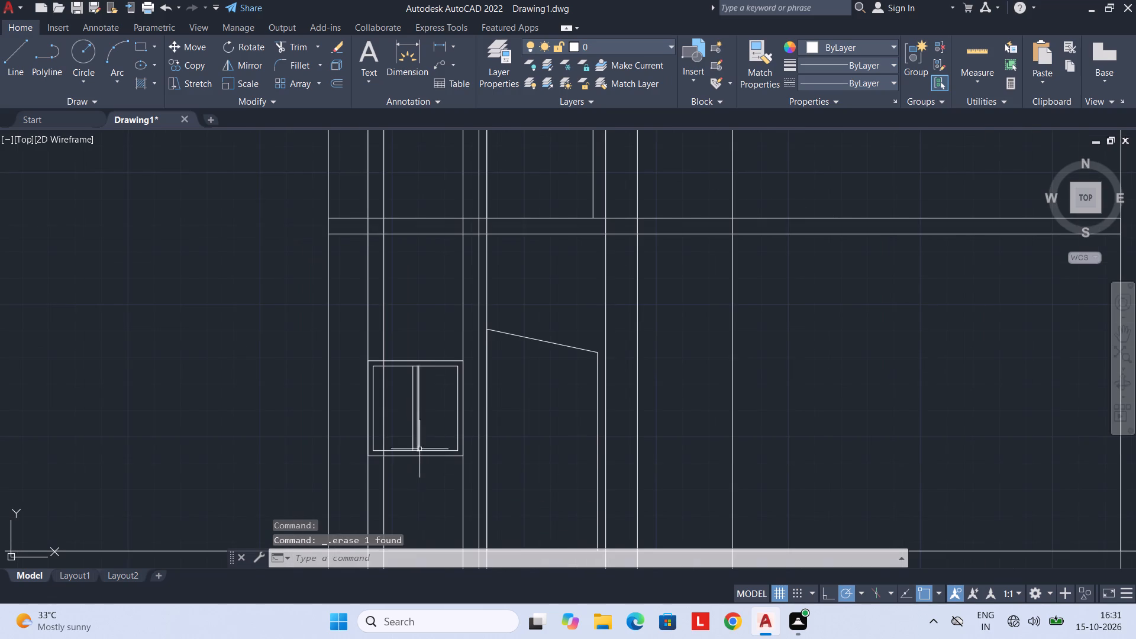
{"action": "scroll", "coordinate": [396, 478], "scroll_direction": "down", "scroll_amount": 2}
{"action": "middle_click_drag", "start_coordinate": [396, 478], "coordinate": [406, 443]}
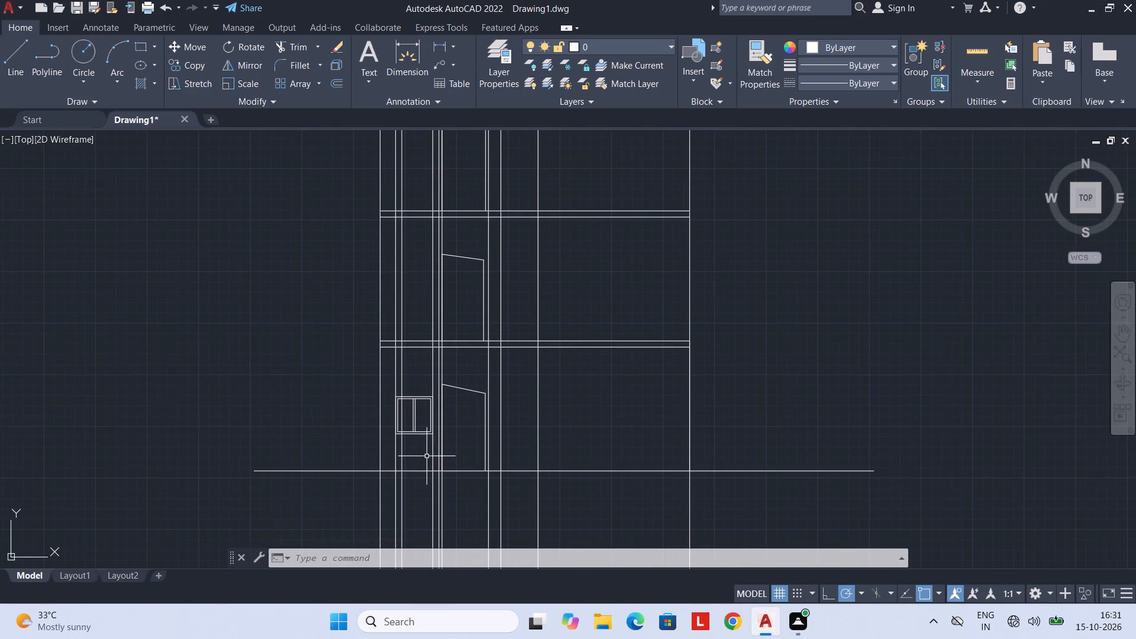
{"action": "middle_click_drag", "start_coordinate": [425, 456], "coordinate": [386, 460]}
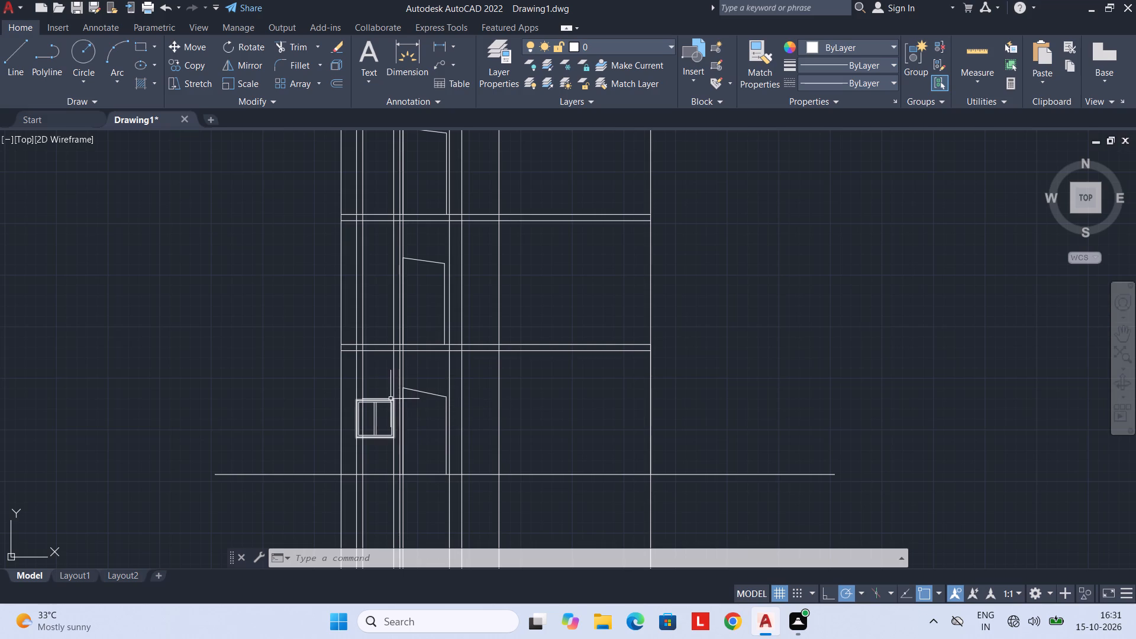
{"action": "left_click_drag", "start_coordinate": [380, 394], "coordinate": [380, 445]}
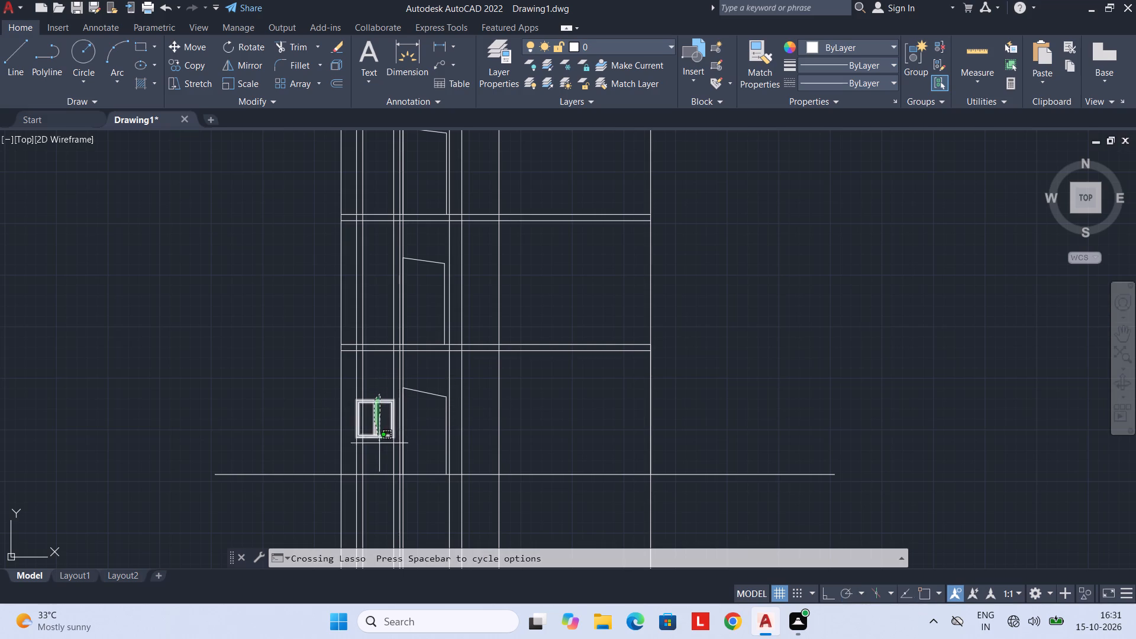
{"action": "left_click_drag", "start_coordinate": [380, 445], "coordinate": [382, 448]}
{"action": "type", "text": "CO"}
{"action": "key", "text": "space"}
{"action": "scroll", "coordinate": [360, 405], "scroll_direction": "up", "scroll_amount": 3}
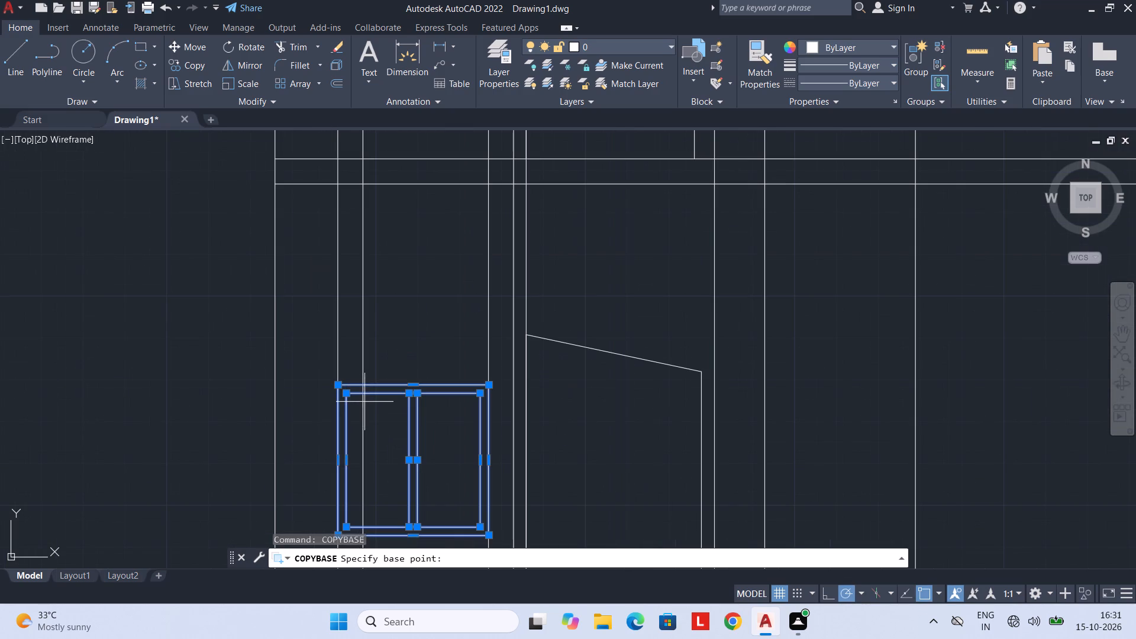
{"action": "key", "text": "Escape"}
{"action": "scroll", "coordinate": [387, 408], "scroll_direction": "down", "scroll_amount": 2}
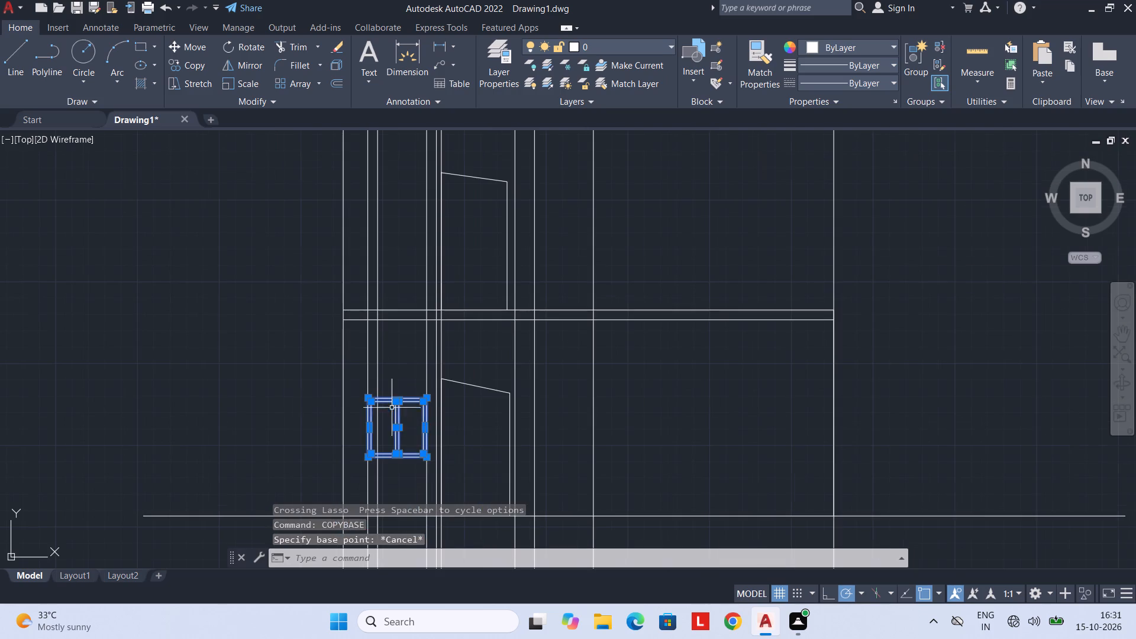
{"action": "type", "text": "CO"}
{"action": "key", "text": "space"}
{"action": "scroll", "coordinate": [360, 377], "scroll_direction": "up", "scroll_amount": 1}
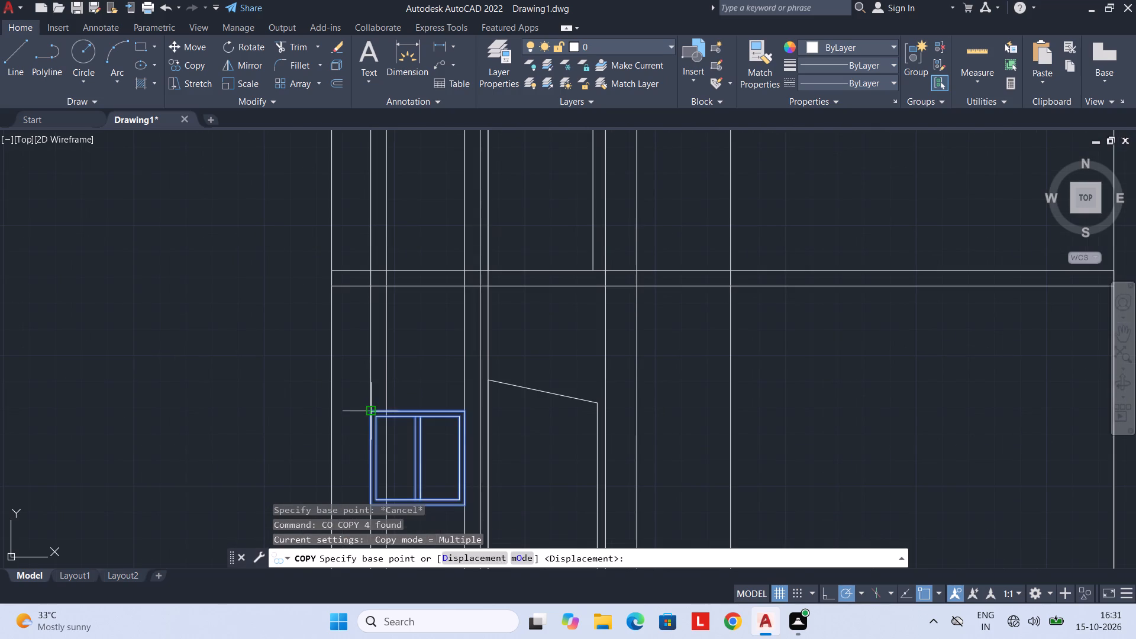
{"action": "left_click", "coordinate": [372, 412]}
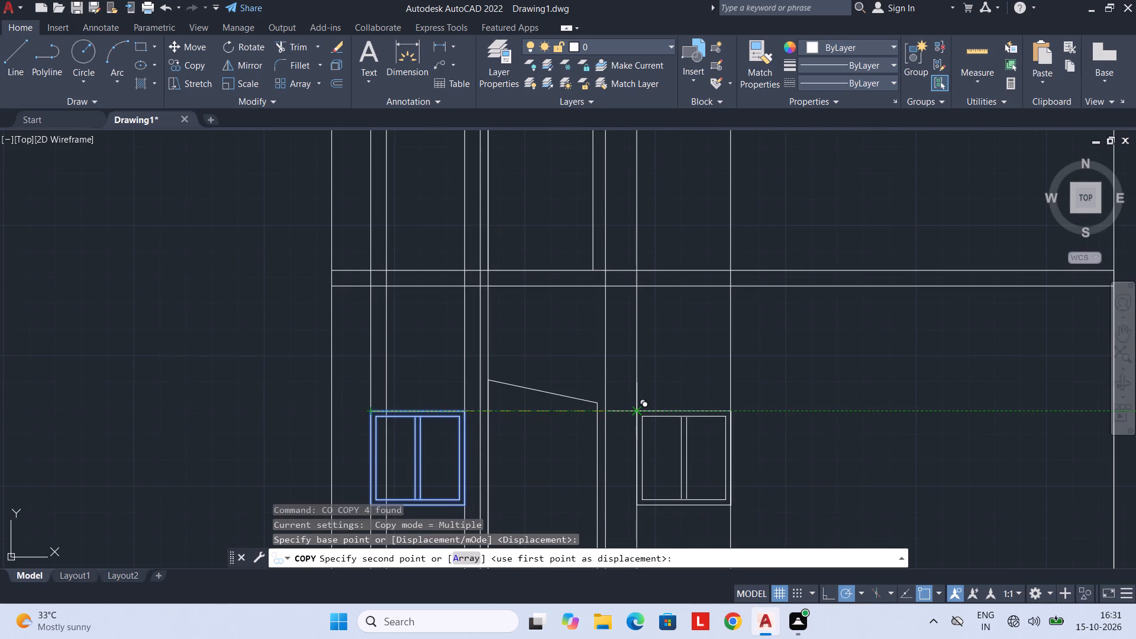
{"action": "left_click", "coordinate": [635, 412]}
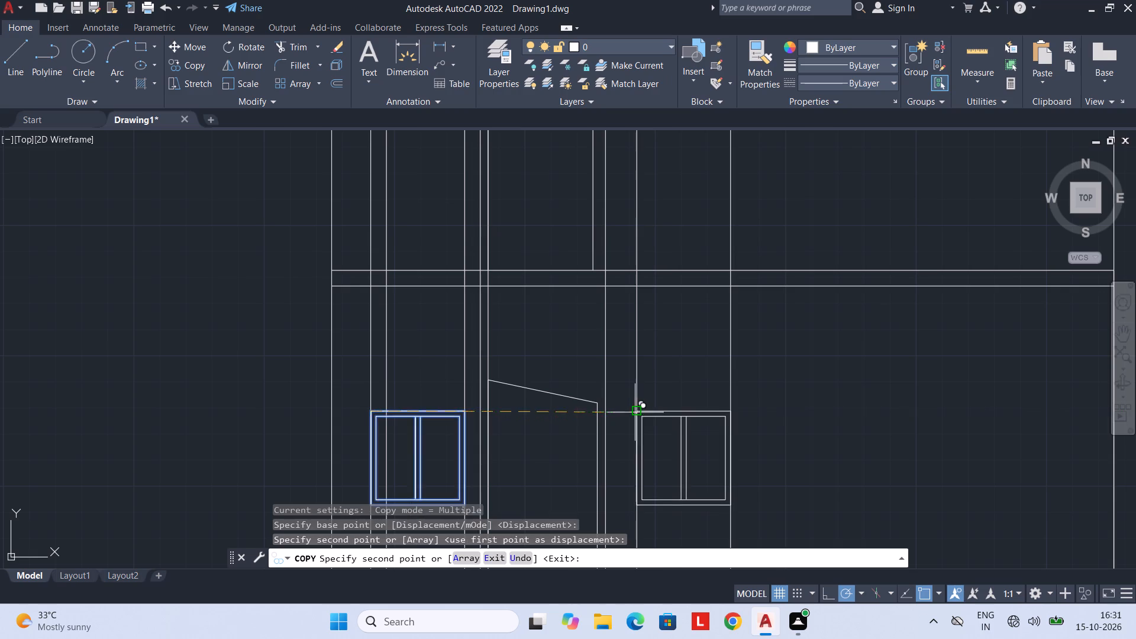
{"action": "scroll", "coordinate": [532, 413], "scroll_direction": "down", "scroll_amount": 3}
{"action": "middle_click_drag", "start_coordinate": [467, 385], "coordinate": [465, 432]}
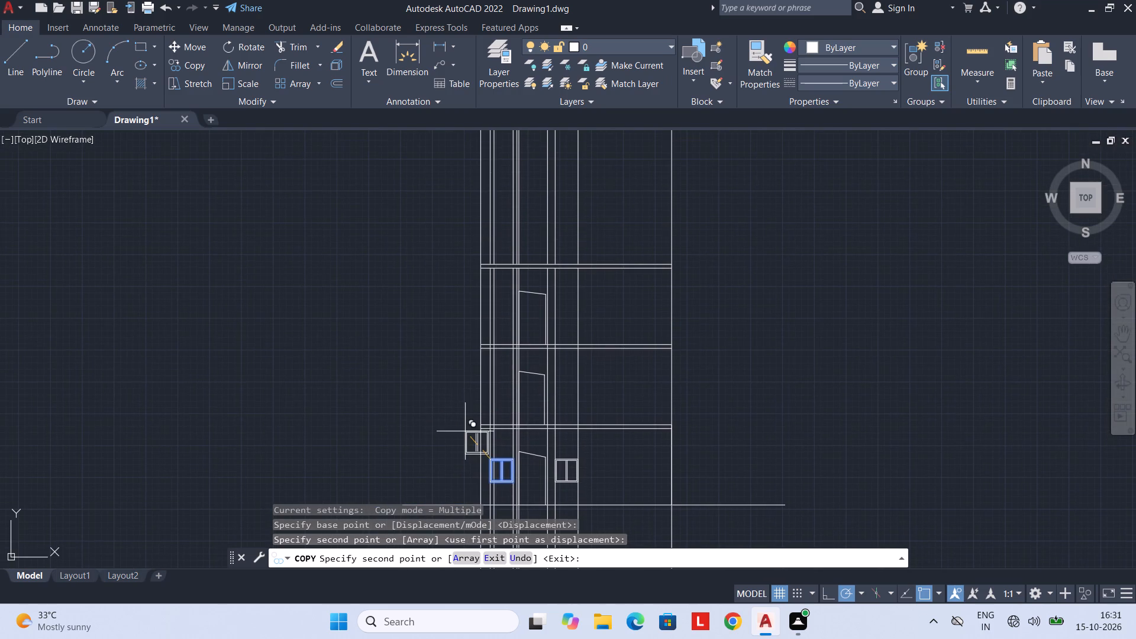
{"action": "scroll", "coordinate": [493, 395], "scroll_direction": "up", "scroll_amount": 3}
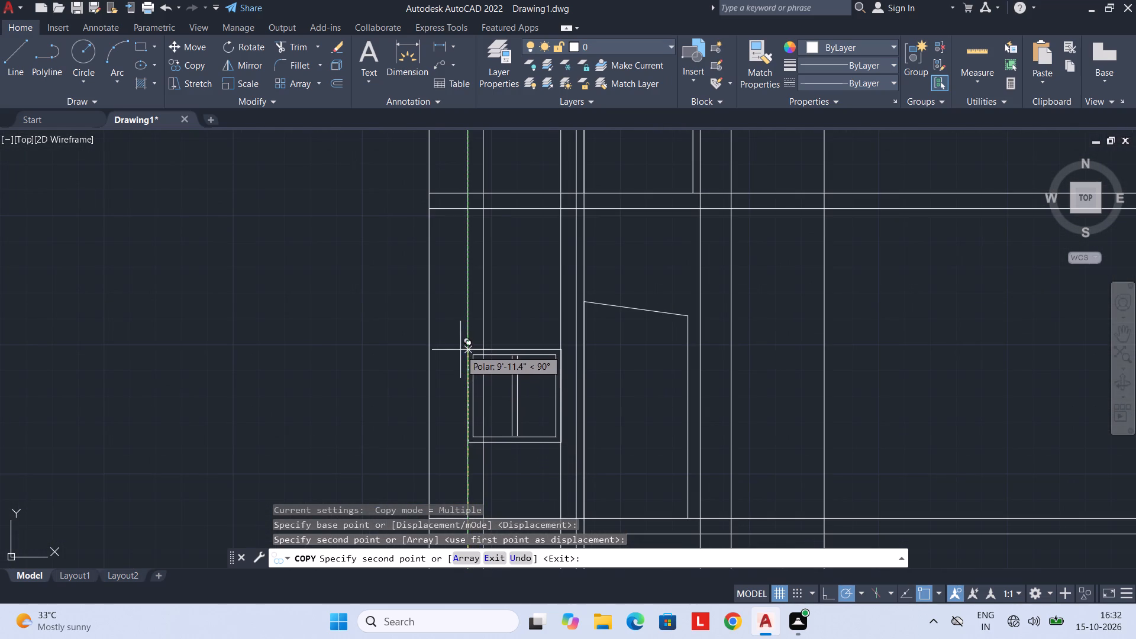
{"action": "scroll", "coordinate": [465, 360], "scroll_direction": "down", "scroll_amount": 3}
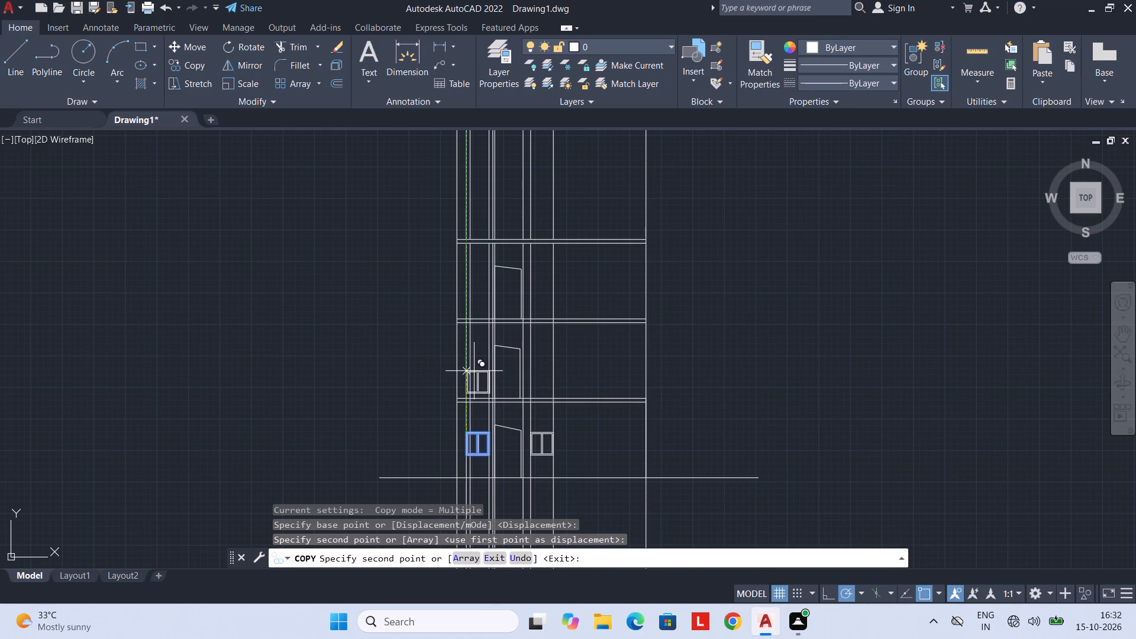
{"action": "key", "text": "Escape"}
Draw a 3' vertical sill-height line up from the first-floor slab's top, along the second projected line inside the left outer wall.
{"action": "middle_click_drag", "start_coordinate": [472, 421], "coordinate": [467, 402]}
{"action": "scroll", "coordinate": [467, 403], "scroll_direction": "up", "scroll_amount": 2}
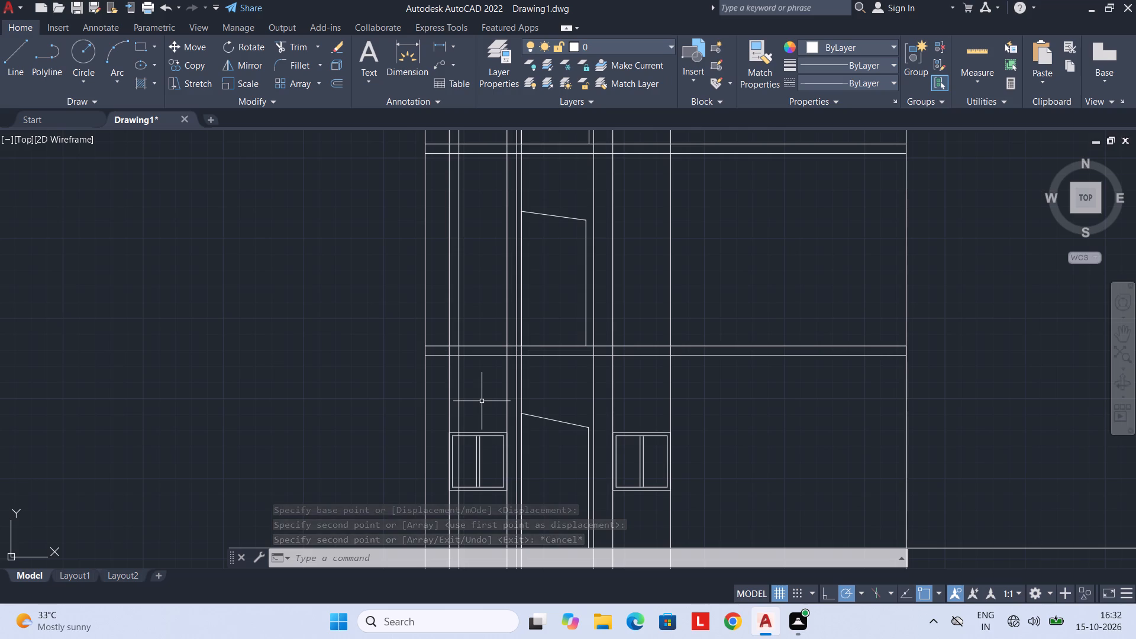
{"action": "key", "text": "l"}
{"action": "key", "text": "space"}
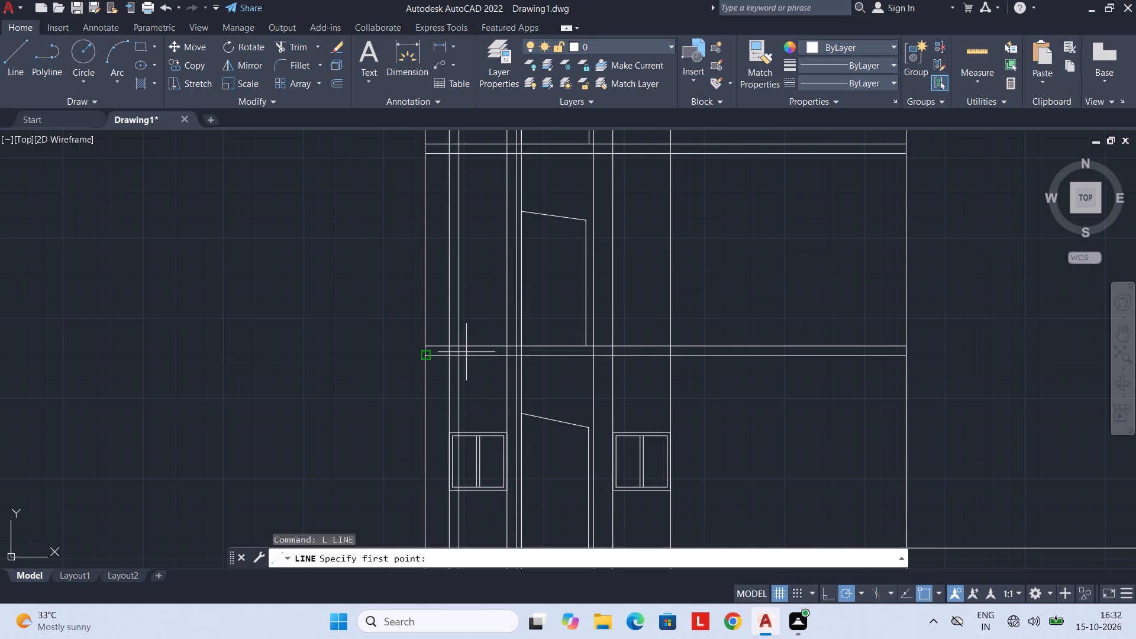
{"action": "left_click", "coordinate": [459, 347]}
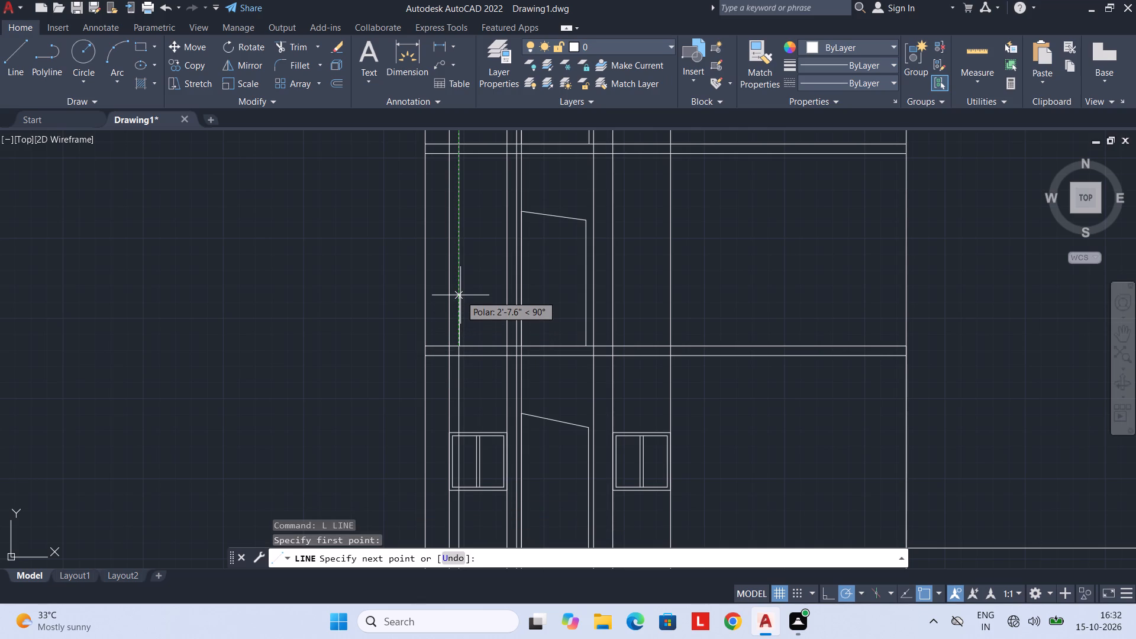
{"action": "type", "text": "3'"}
{"action": "key", "text": "Return"}
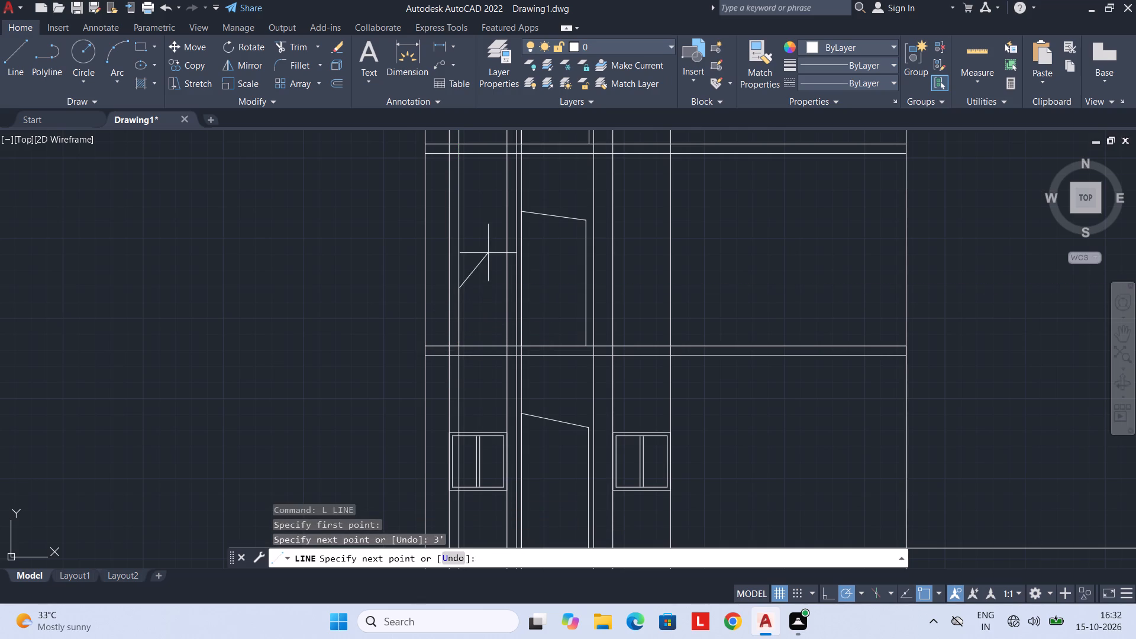
{"action": "key", "text": "Escape"}
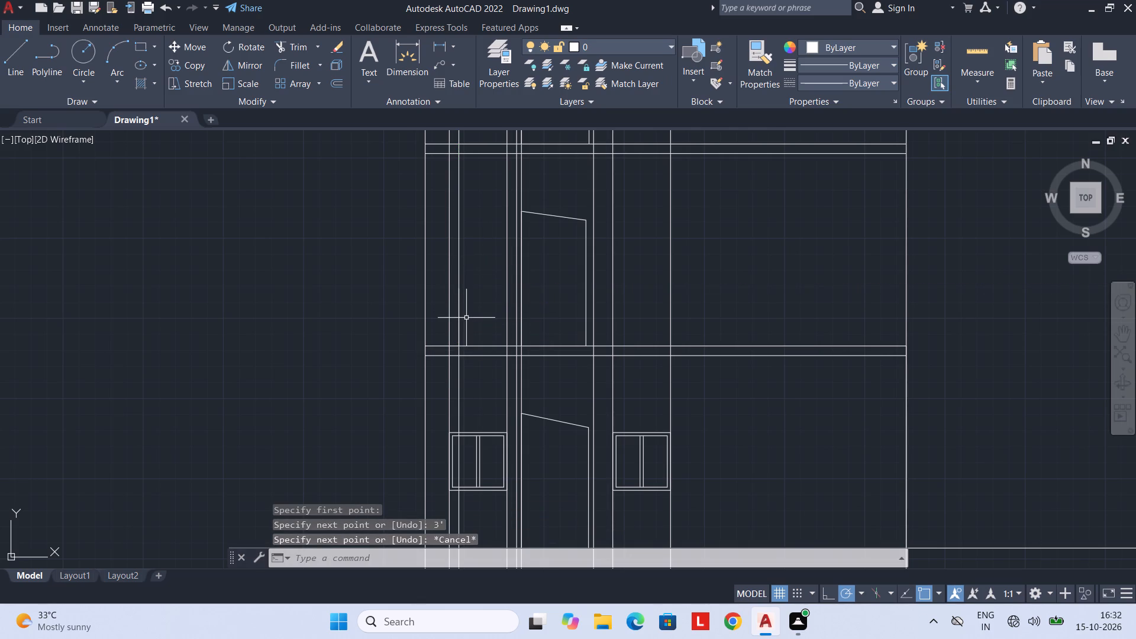
Copy the ground-floor left window from its bottom-left corner to the top of the first-floor 3' line and level across to the right window line.
{"action": "scroll", "coordinate": [473, 350], "scroll_direction": "down", "scroll_amount": 1}
{"action": "middle_click_drag", "start_coordinate": [473, 350], "coordinate": [473, 312]}
{"action": "left_click_drag", "start_coordinate": [480, 348], "coordinate": [476, 406]}
{"action": "type", "text": "CO"}
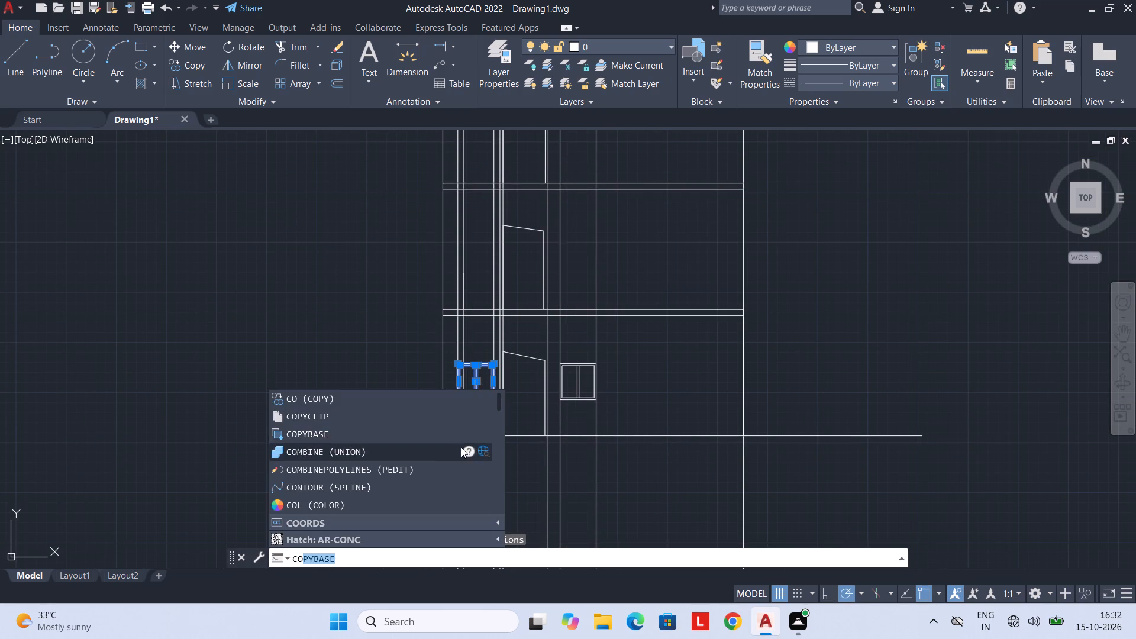
{"action": "key", "text": "space"}
{"action": "scroll", "coordinate": [449, 398], "scroll_direction": "up", "scroll_amount": 2}
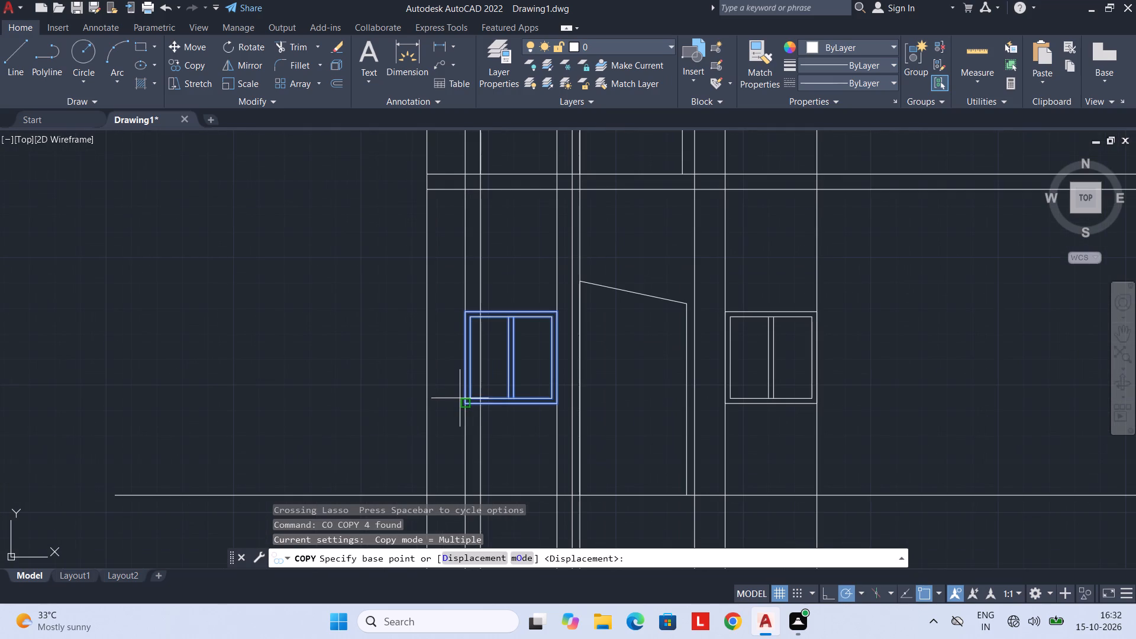
{"action": "left_click", "coordinate": [465, 404]}
{"action": "middle_click_drag", "start_coordinate": [455, 231], "coordinate": [448, 463]}
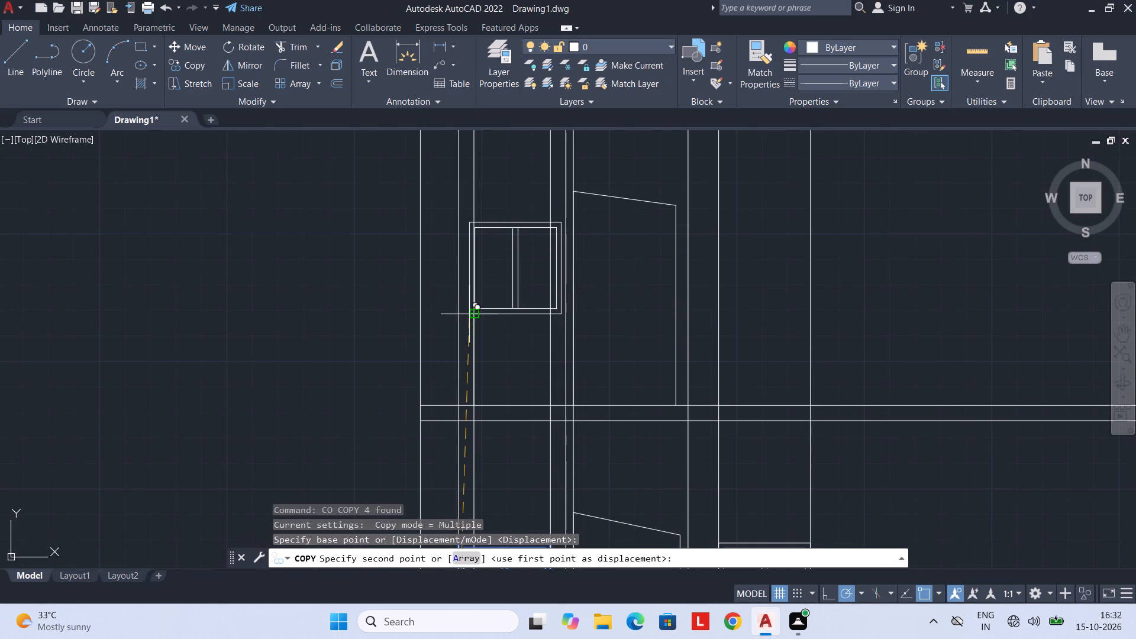
{"action": "left_click", "coordinate": [469, 314]}
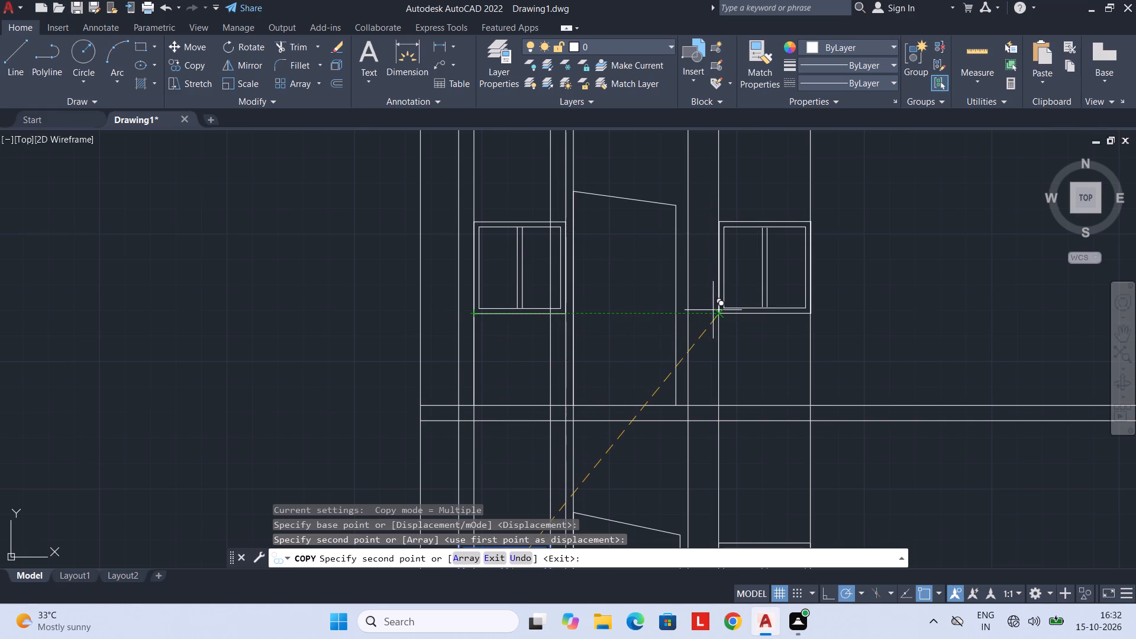
{"action": "left_click", "coordinate": [713, 310]}
{"action": "scroll", "coordinate": [544, 367], "scroll_direction": "down", "scroll_amount": 2}
{"action": "middle_click_drag", "start_coordinate": [521, 362], "coordinate": [451, 450]}
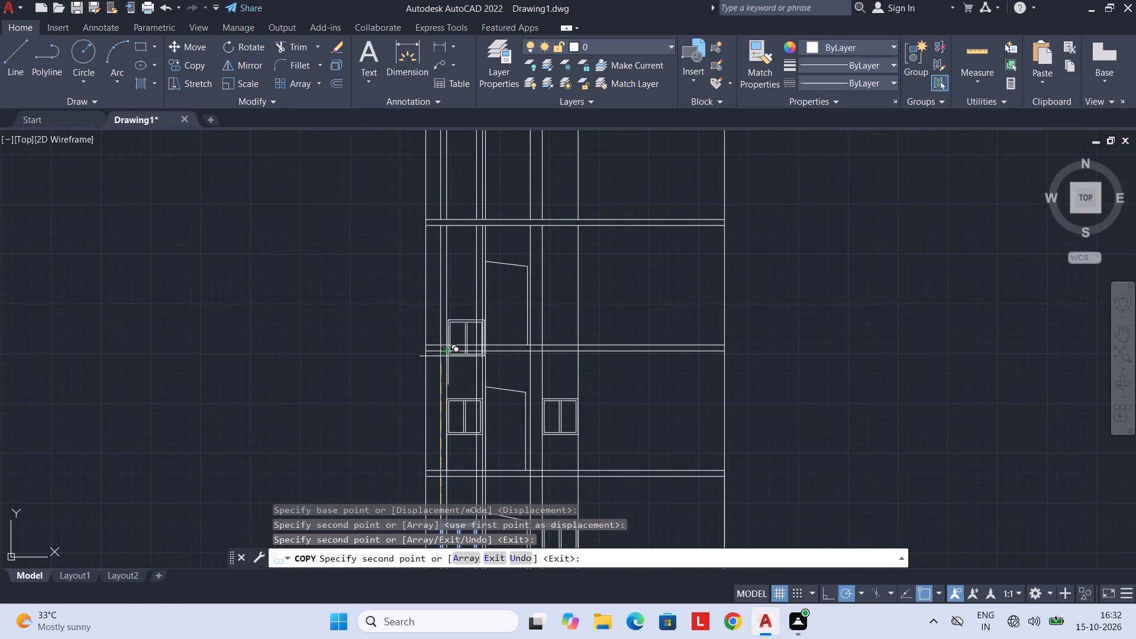
{"action": "middle_click_drag", "start_coordinate": [448, 356], "coordinate": [454, 401]}
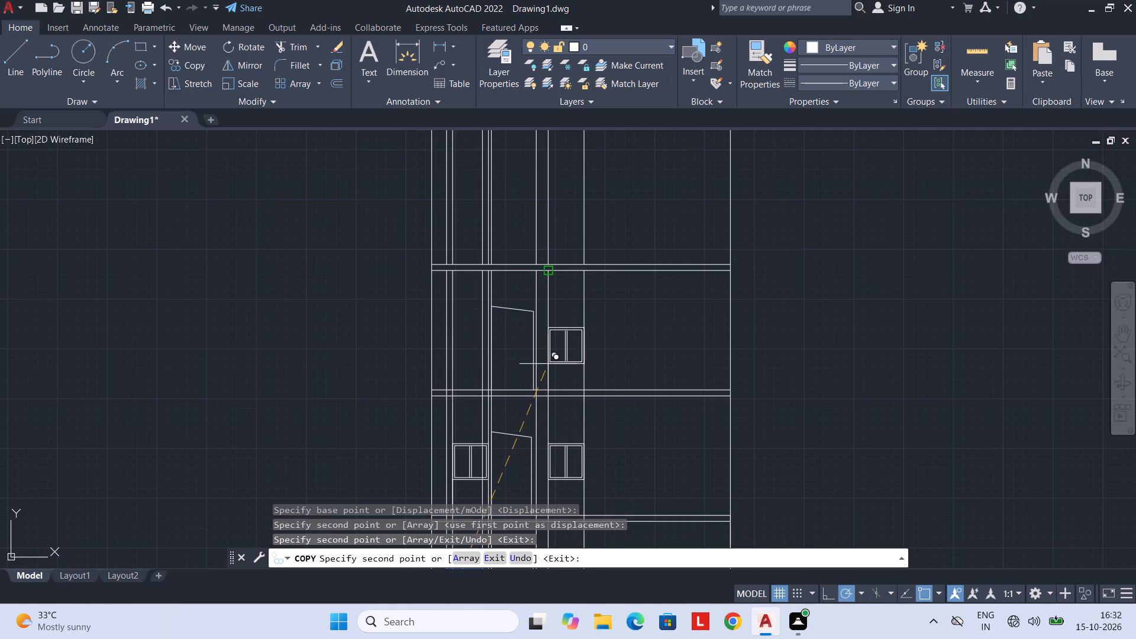
{"action": "key", "text": "Escape"}
Erase the 3' sill-height line below the first-floor left window.
{"action": "middle_click", "coordinate": [556, 399]}
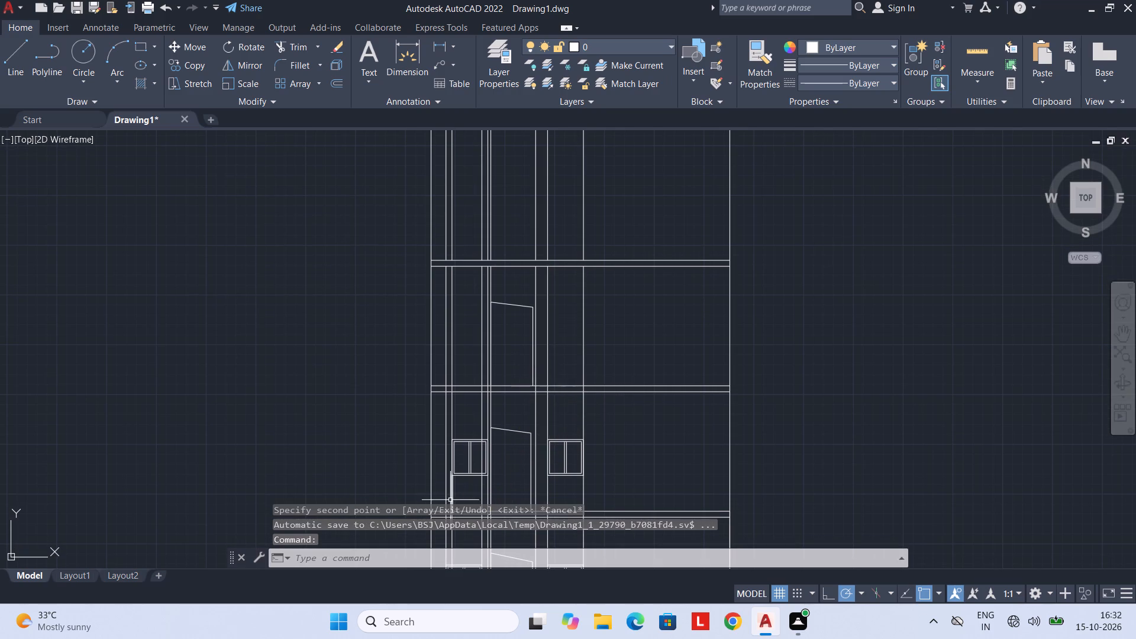
{"action": "middle_click_drag", "start_coordinate": [450, 500], "coordinate": [457, 443]}
{"action": "scroll", "coordinate": [462, 434], "scroll_direction": "up", "scroll_amount": 2}
{"action": "left_click", "coordinate": [448, 438]}
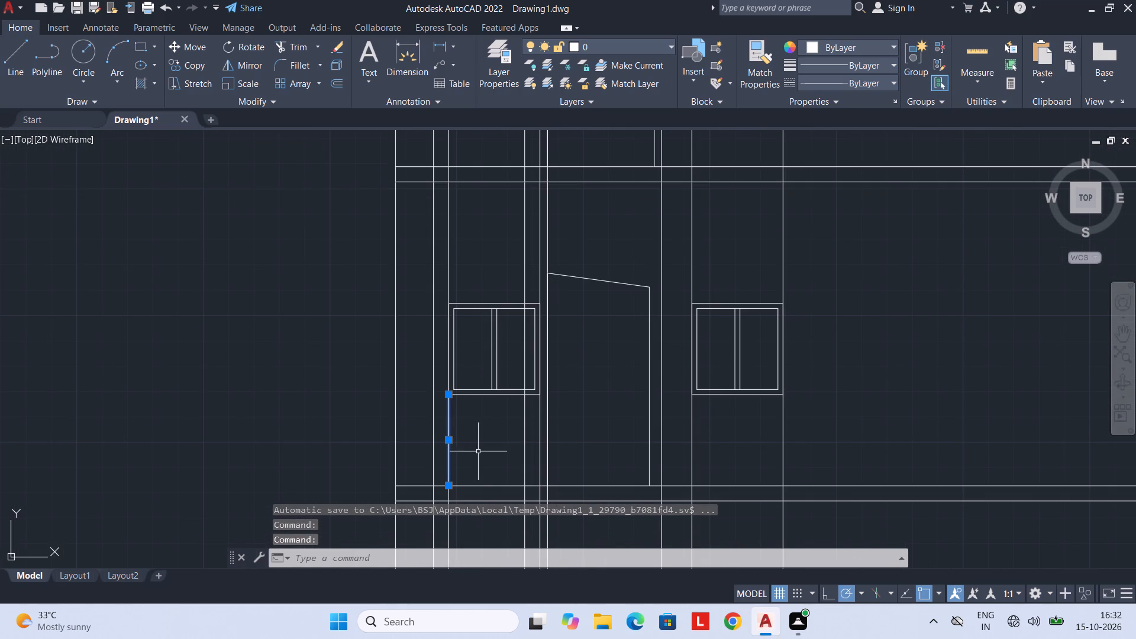
{"action": "key", "text": "Delete"}
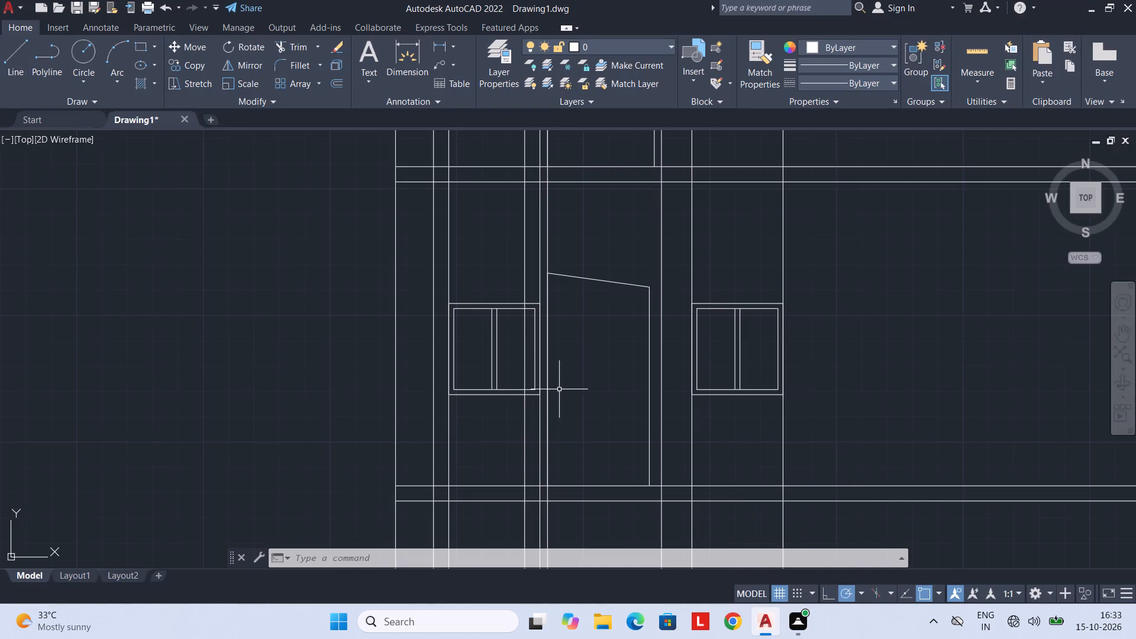
Draw a 3' vertical sill-height line up from the second-floor slab's top, along the projected window line right of the door.
{"action": "middle_click_drag", "start_coordinate": [560, 389], "coordinate": [538, 464]}
{"action": "middle_click_drag", "start_coordinate": [601, 322], "coordinate": [567, 411]}
{"action": "scroll", "coordinate": [621, 344], "scroll_direction": "down", "scroll_amount": 1}
{"action": "middle_click_drag", "start_coordinate": [621, 344], "coordinate": [589, 402]}
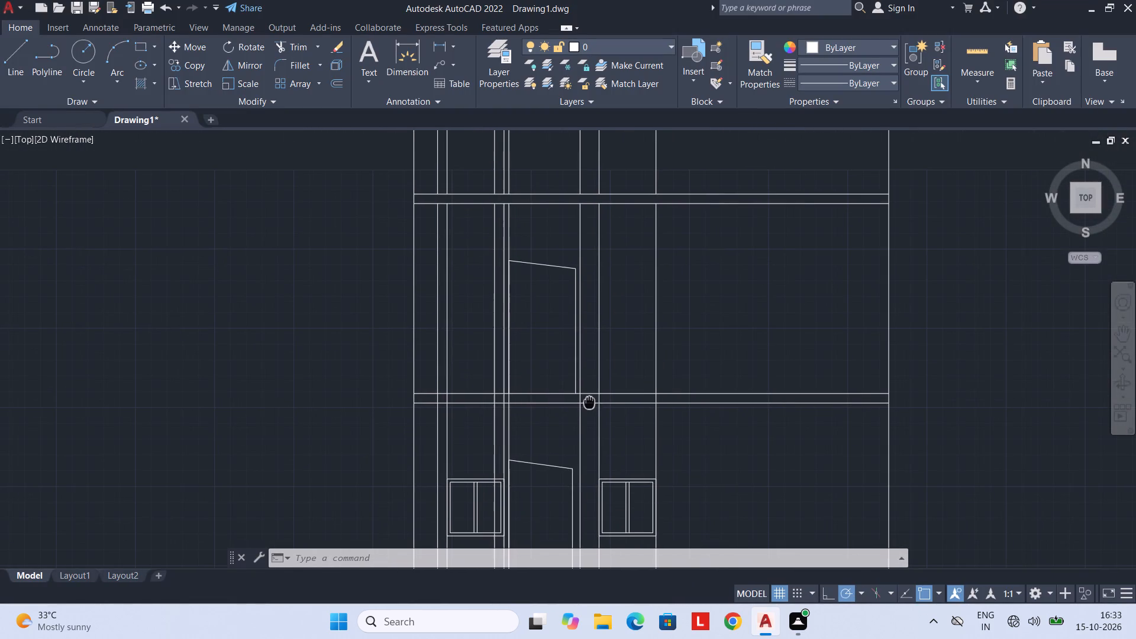
{"action": "type", "text": "L"}
{"action": "key", "text": "space"}
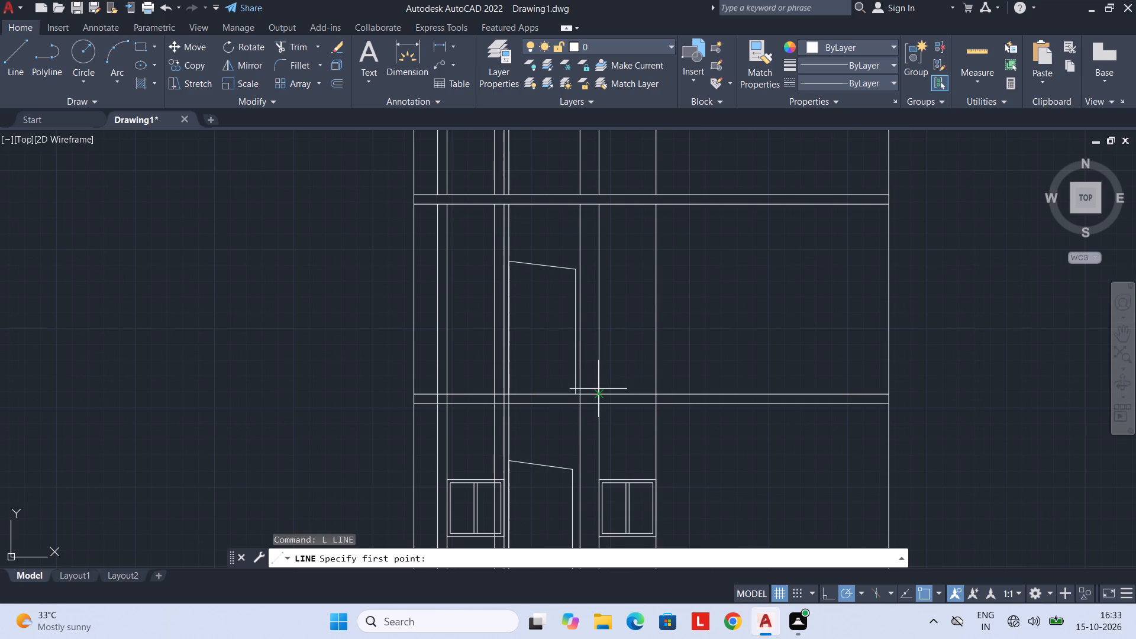
{"action": "left_click", "coordinate": [598, 392]}
{"action": "type", "text": "3'"}
{"action": "key", "text": "Return"}
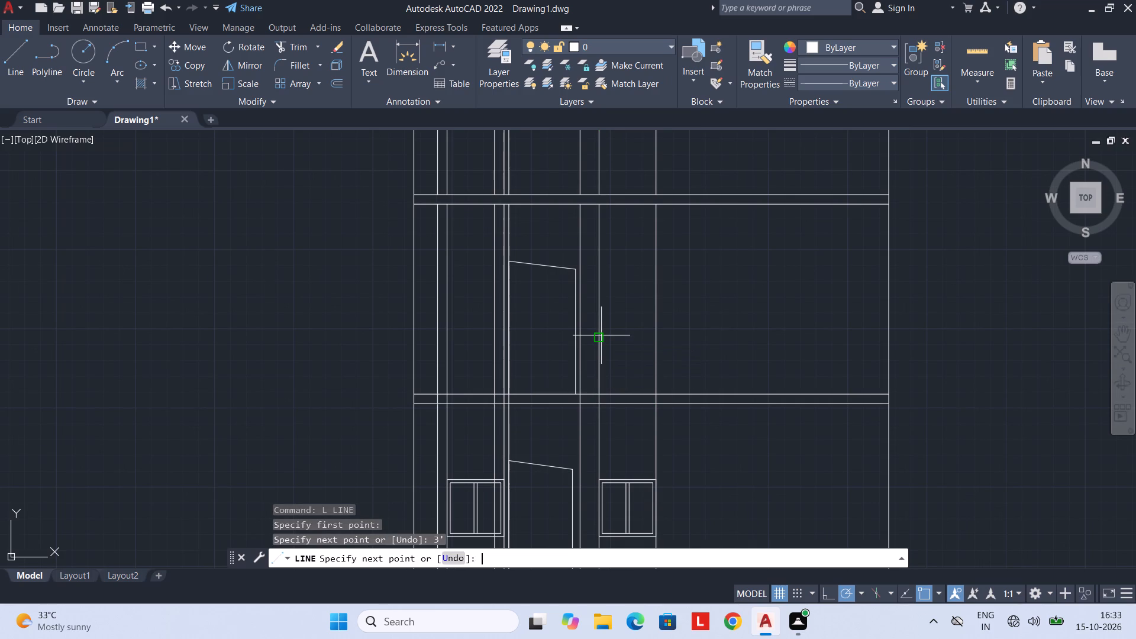
{"action": "key", "text": "Escape"}
Copy the first-floor window right of the door from its bottom-left corner to the top of the second-floor 3' line.
{"action": "scroll", "coordinate": [601, 405], "scroll_direction": "down", "scroll_amount": 1}
{"action": "middle_click_drag", "start_coordinate": [602, 405], "coordinate": [599, 358]}
{"action": "left_click_drag", "start_coordinate": [610, 367], "coordinate": [611, 417]}
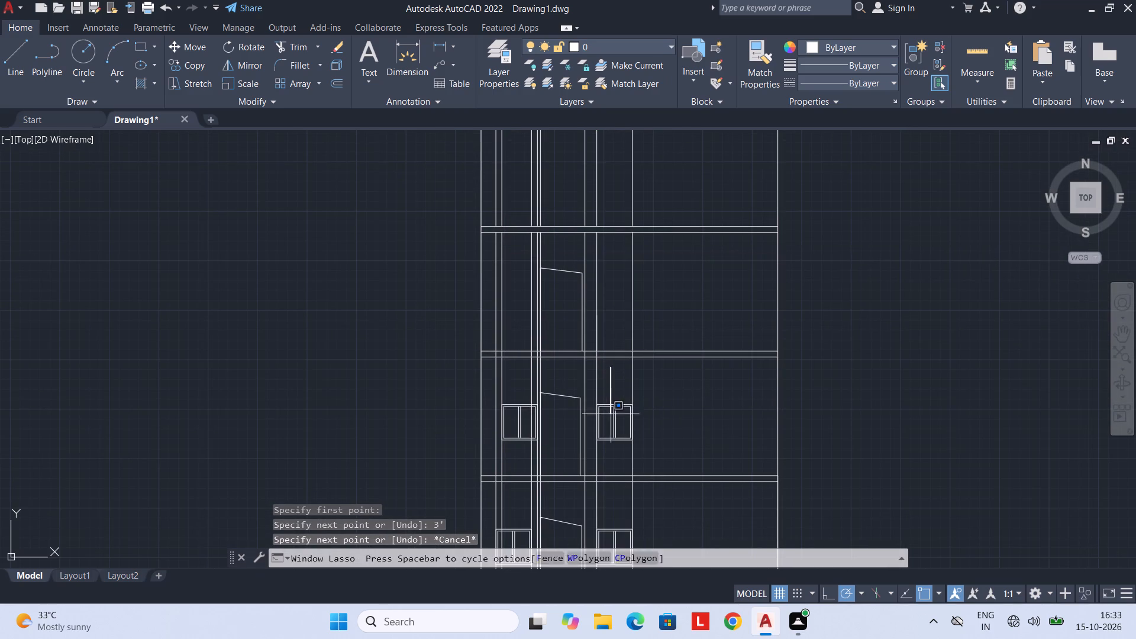
{"action": "left_click_drag", "start_coordinate": [611, 417], "coordinate": [613, 446]}
{"action": "left_click_drag", "start_coordinate": [625, 392], "coordinate": [608, 456]}
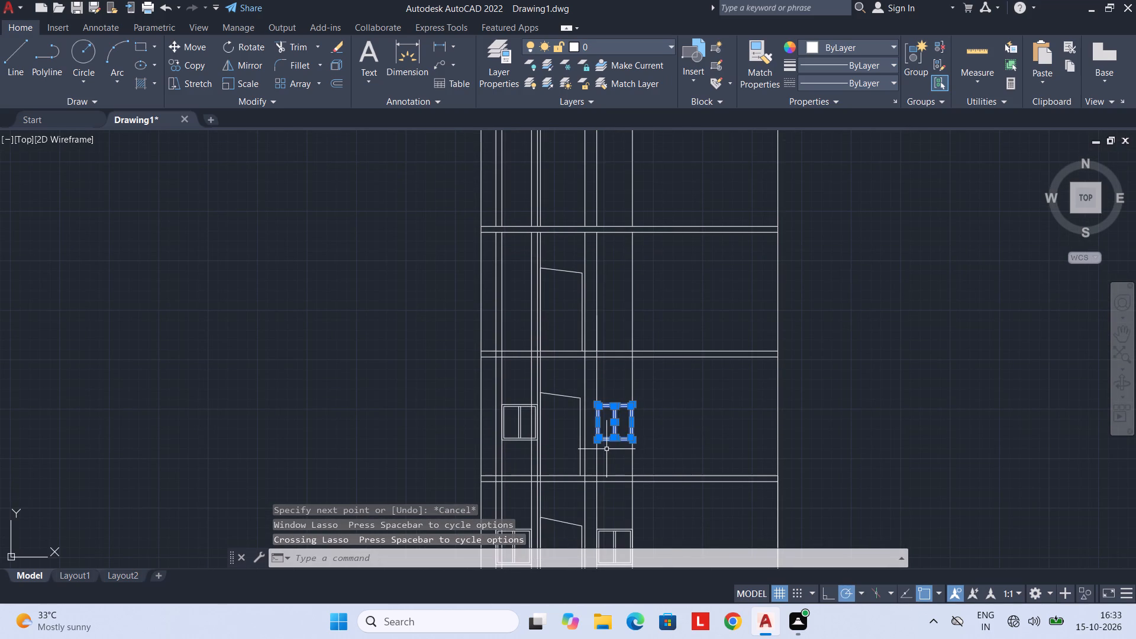
{"action": "type", "text": "CO"}
{"action": "key", "text": "space"}
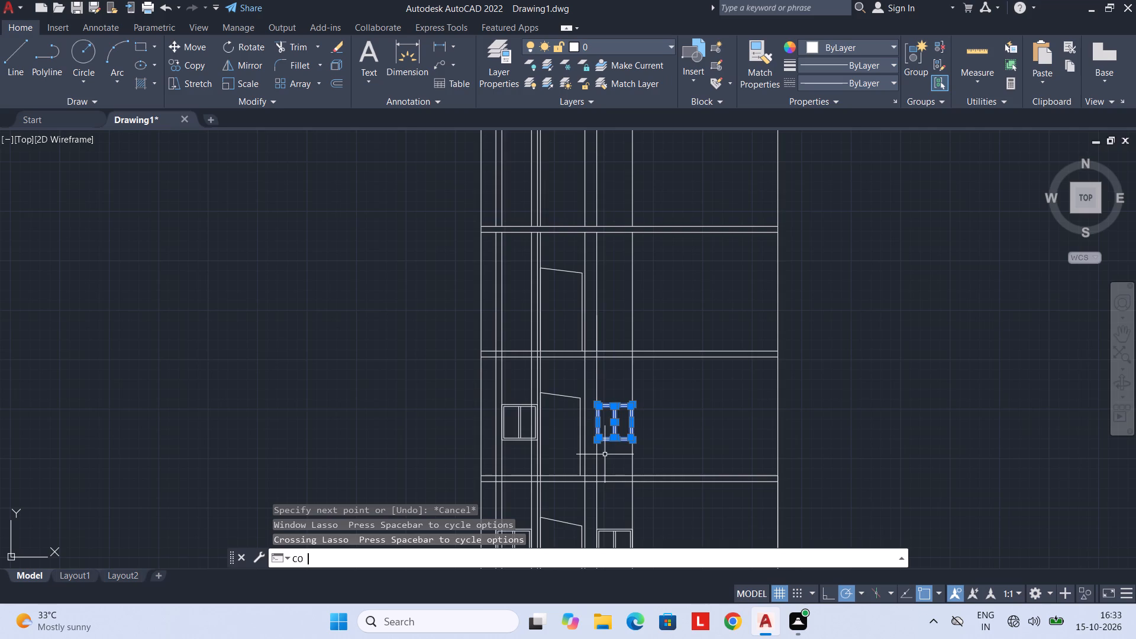
{"action": "scroll", "coordinate": [605, 453], "scroll_direction": "up", "scroll_amount": 2}
{"action": "left_click", "coordinate": [578, 424]}
{"action": "middle_click_drag", "start_coordinate": [567, 267], "coordinate": [546, 569]}
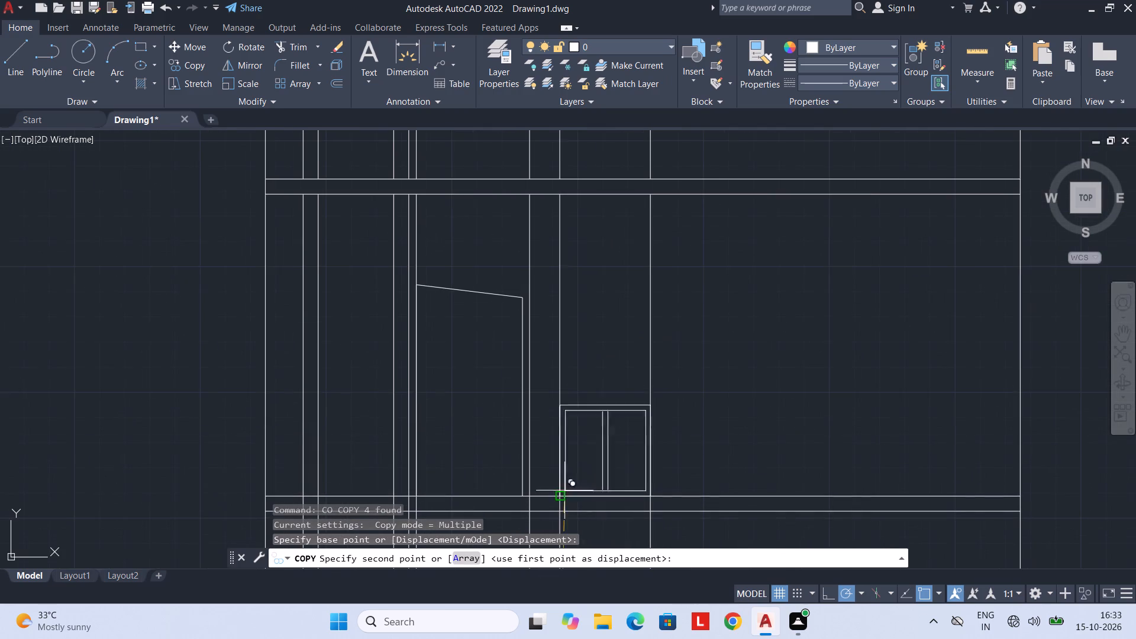
{"action": "left_click", "coordinate": [559, 403]}
{"action": "key", "text": "Escape"}
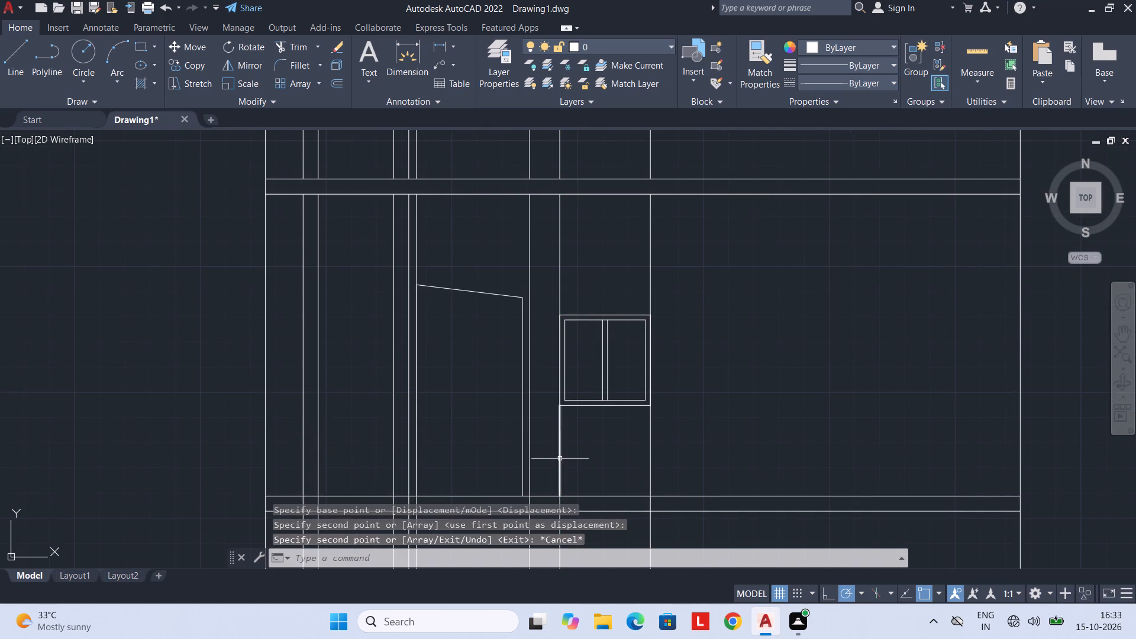
Erase the 3' sill-height line below the second-floor window.
{"action": "left_click", "coordinate": [560, 459]}
{"action": "key", "text": "Delete"}
Draw a line 5' up from the ground line at the right outer wall and across to the projected line right of the ground-floor door.
{"action": "scroll", "coordinate": [559, 469], "scroll_direction": "down", "scroll_amount": 3}
{"action": "middle_click_drag", "start_coordinate": [559, 469], "coordinate": [557, 435]}
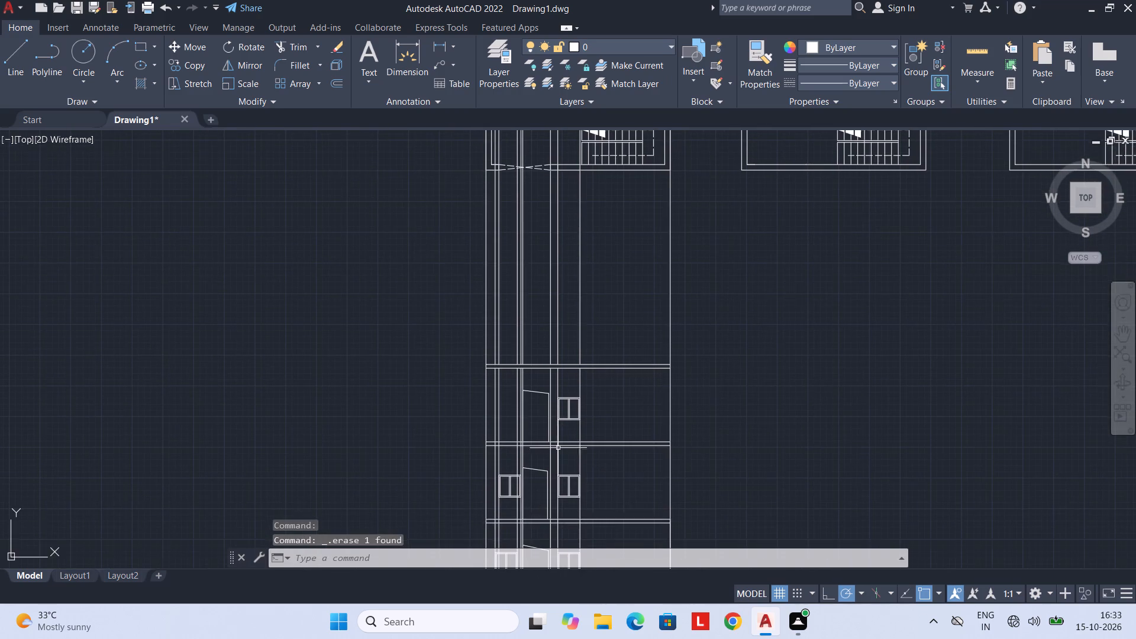
{"action": "middle_click_drag", "start_coordinate": [558, 482], "coordinate": [566, 396]}
{"action": "middle_click_drag", "start_coordinate": [552, 450], "coordinate": [564, 394]}
{"action": "scroll", "coordinate": [515, 463], "scroll_direction": "up", "scroll_amount": 1}
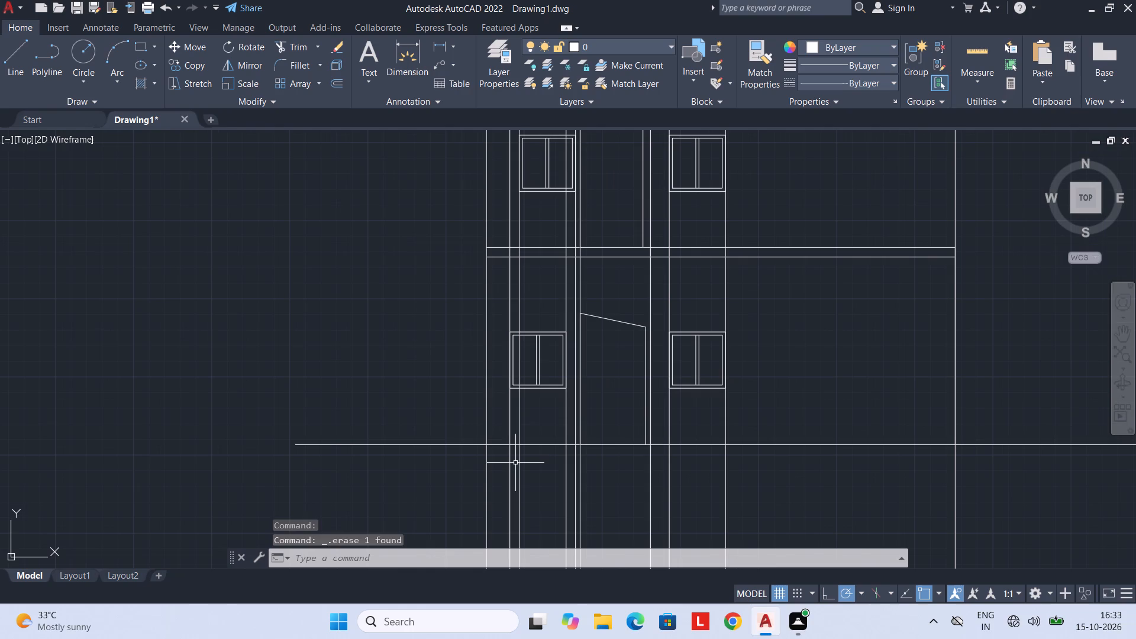
{"action": "scroll", "coordinate": [515, 463], "scroll_direction": "up", "scroll_amount": 1}
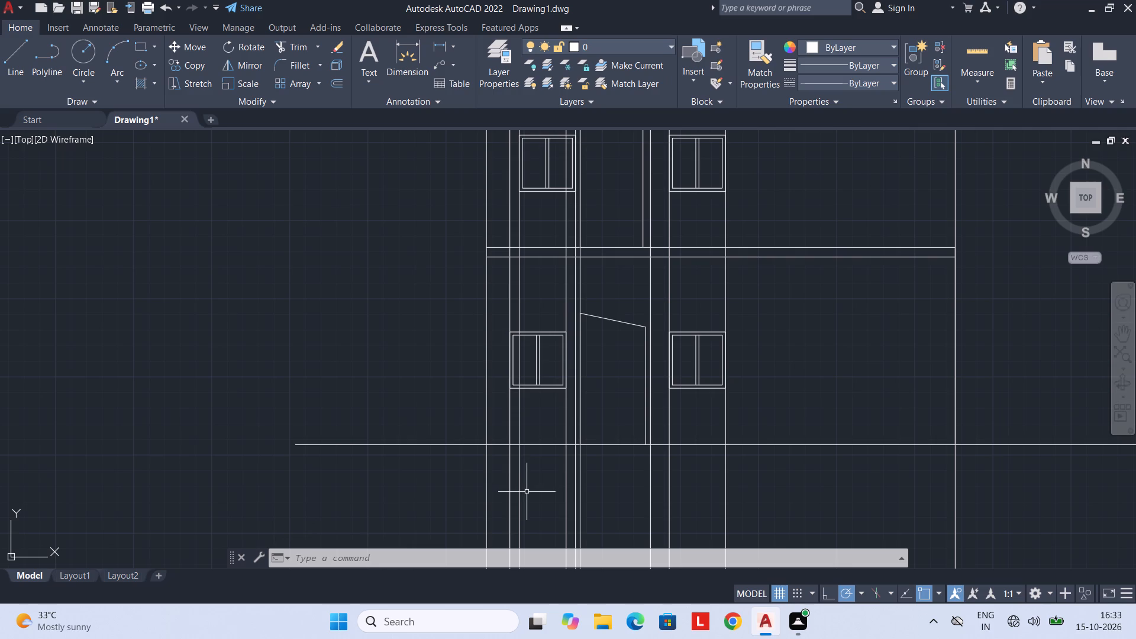
{"action": "middle_click_drag", "start_coordinate": [517, 484], "coordinate": [483, 524]}
{"action": "middle_click_drag", "start_coordinate": [570, 488], "coordinate": [550, 470]}
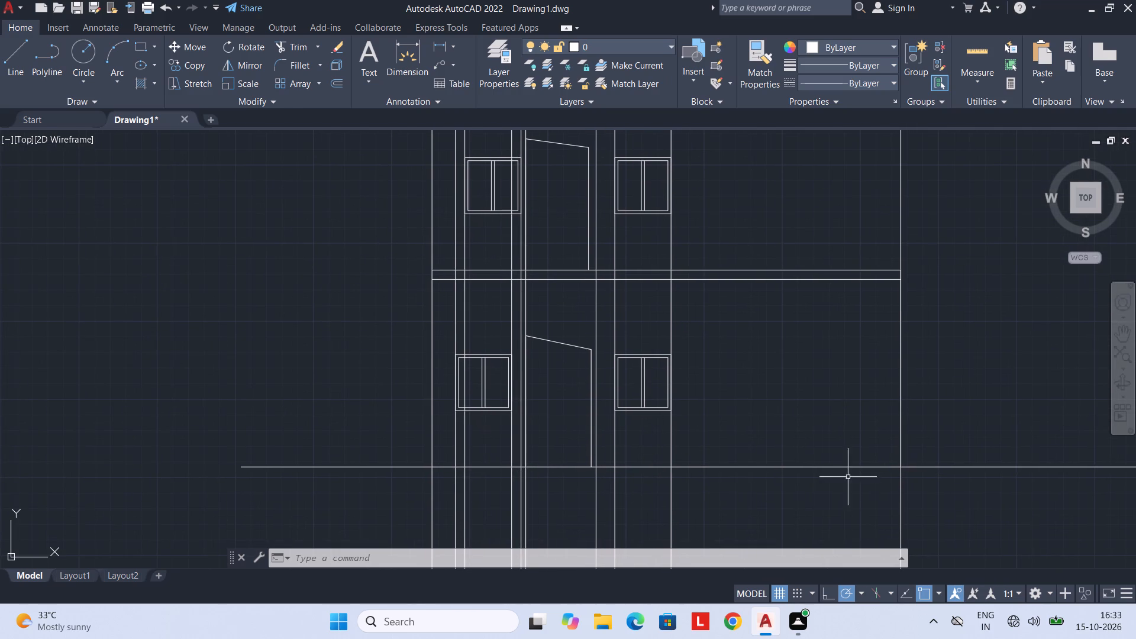
{"action": "key", "text": "l"}
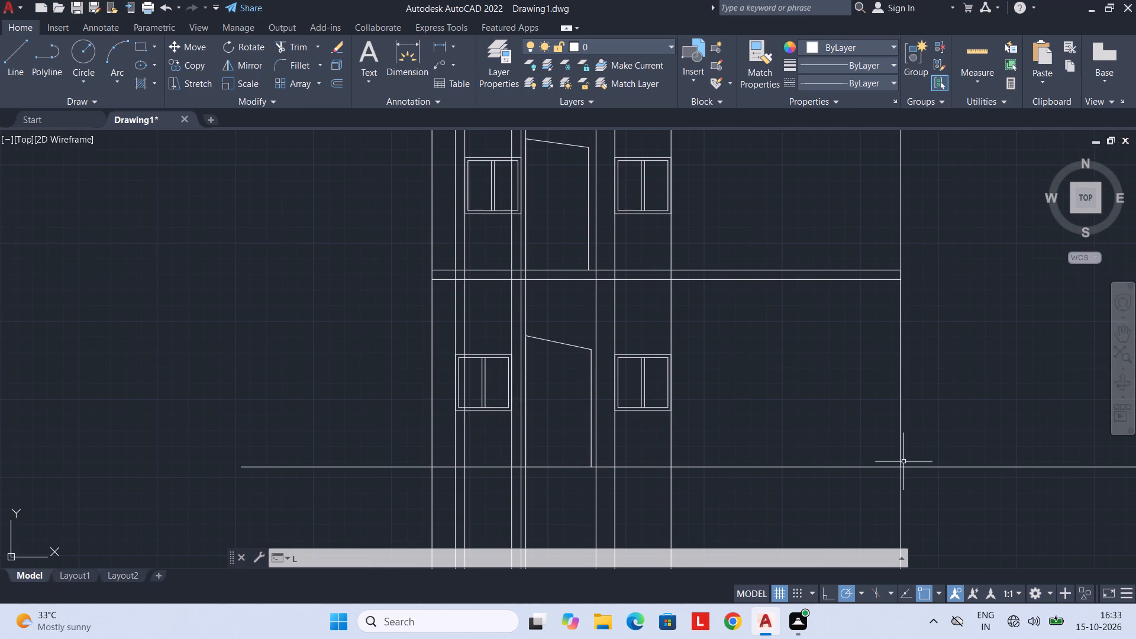
{"action": "key", "text": "space"}
{"action": "left_click", "coordinate": [904, 467]}
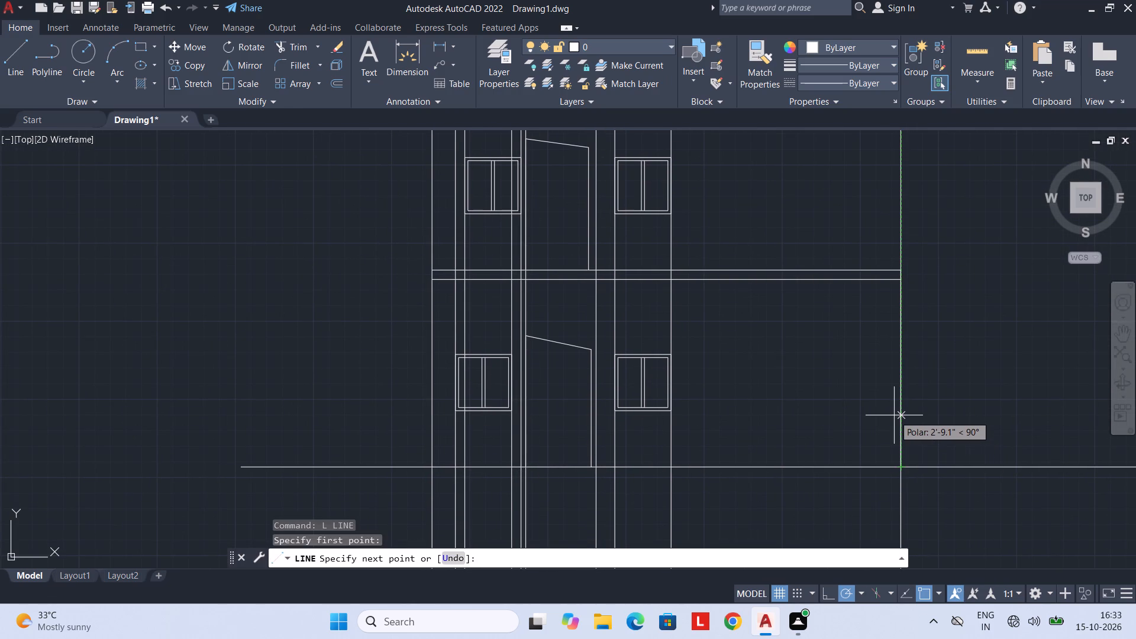
{"action": "type", "text": "5'"}
{"action": "key", "text": "Return"}
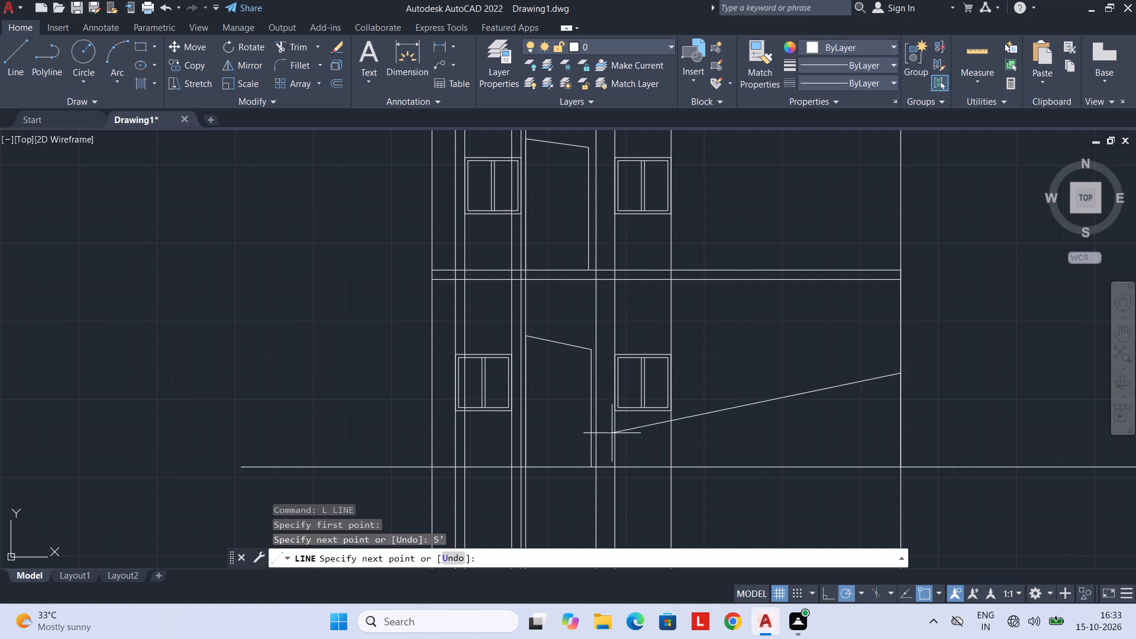
{"action": "middle_click_drag", "start_coordinate": [617, 257], "coordinate": [611, 514]}
{"action": "scroll", "coordinate": [599, 361], "scroll_direction": "down", "scroll_amount": 4}
{"action": "middle_click_drag", "start_coordinate": [616, 314], "coordinate": [604, 365]}
{"action": "scroll", "coordinate": [598, 314], "scroll_direction": "up", "scroll_amount": 2}
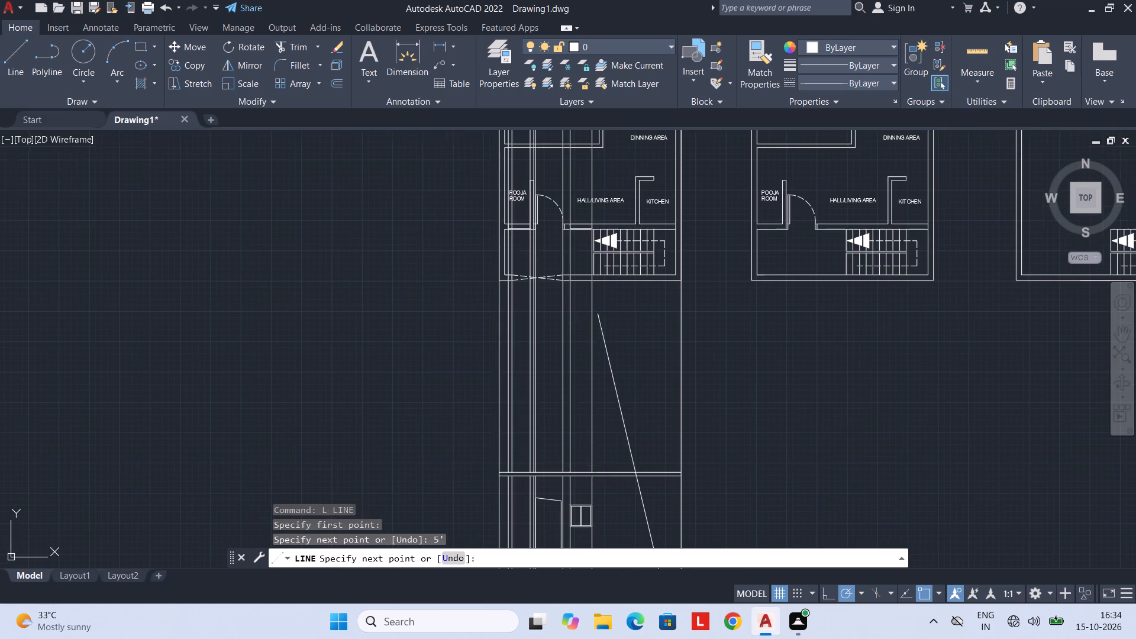
{"action": "middle_click_drag", "start_coordinate": [589, 414], "coordinate": [592, 295]}
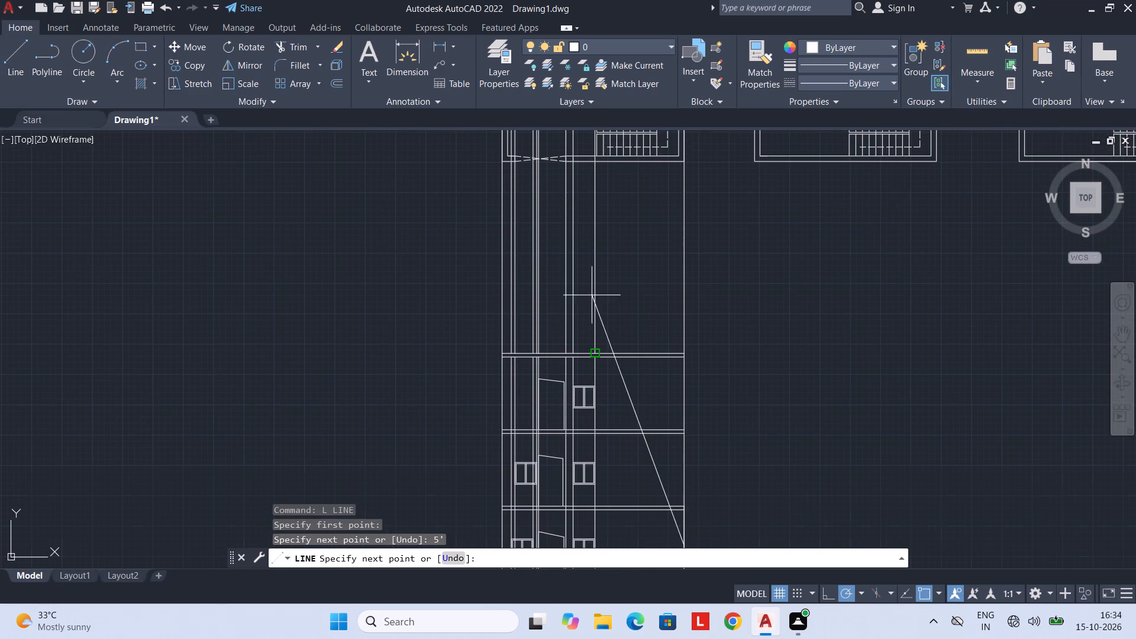
{"action": "middle_click_drag", "start_coordinate": [586, 380], "coordinate": [586, 273]}
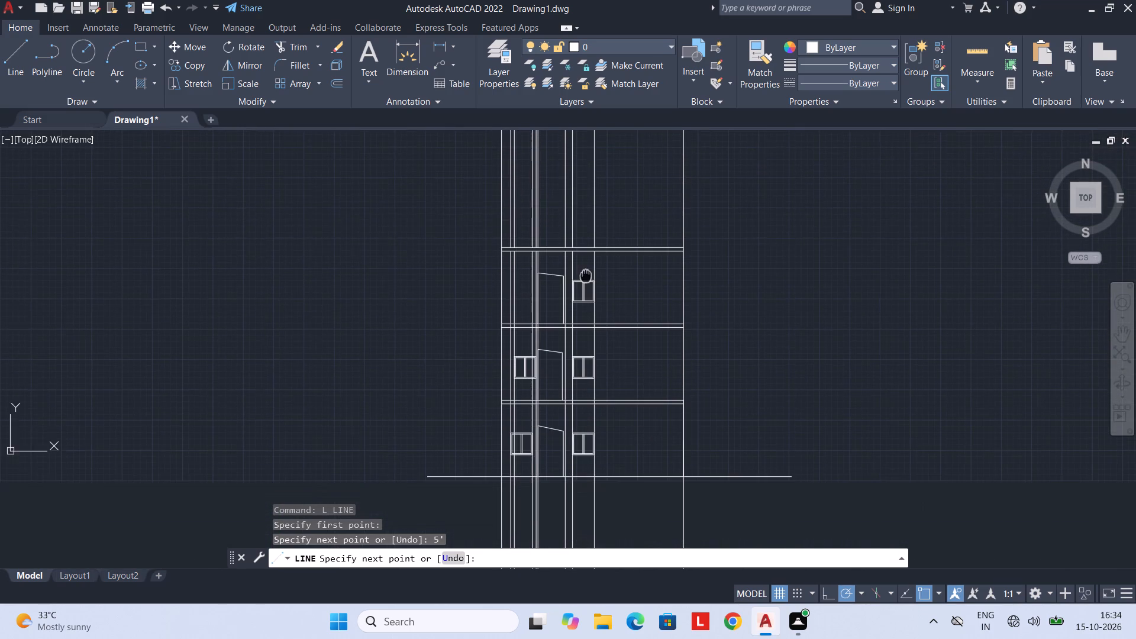
{"action": "middle_click_drag", "start_coordinate": [586, 273], "coordinate": [586, 270]}
{"action": "scroll", "coordinate": [567, 450], "scroll_direction": "up", "scroll_amount": 2}
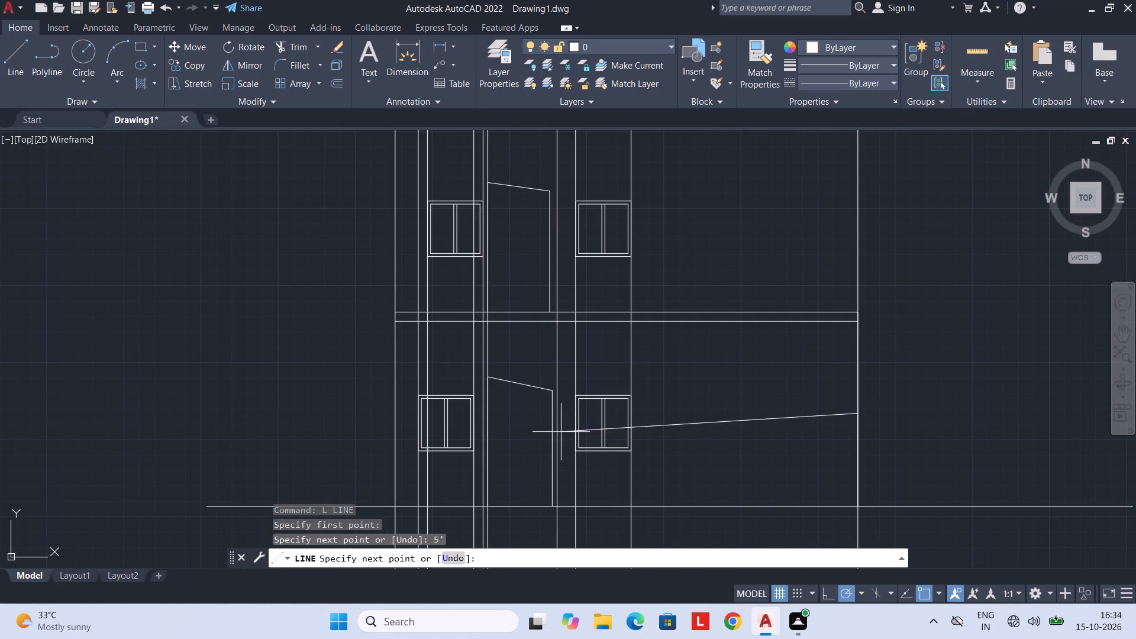
{"action": "left_click", "coordinate": [556, 418]}
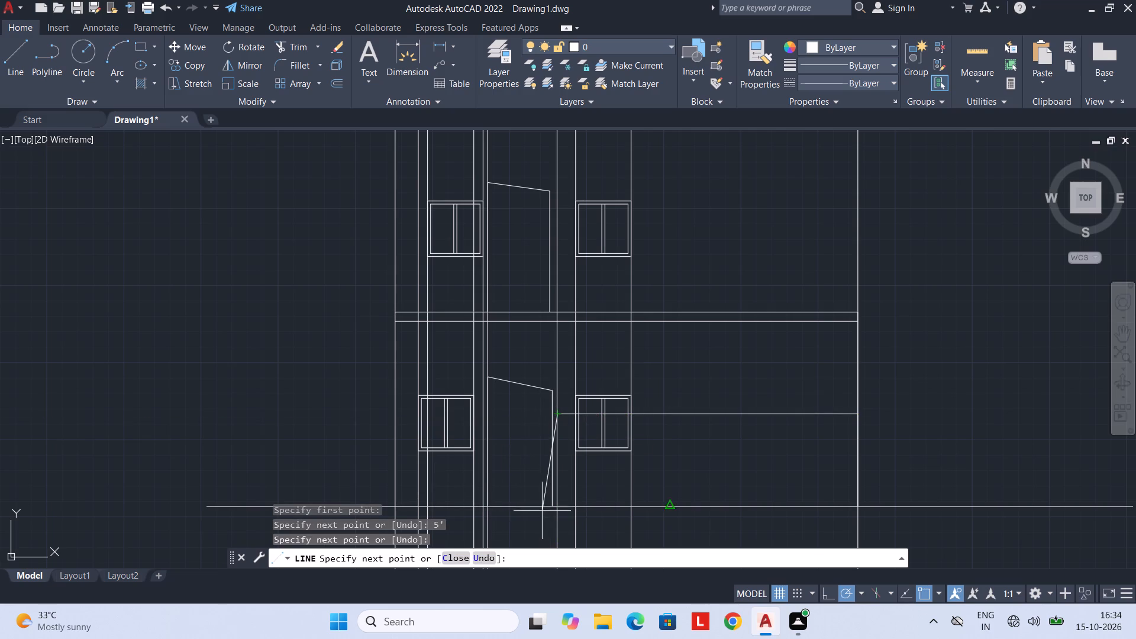
{"action": "key", "text": "Escape"}
Draw a line 5' up from the ground line at the left outer wall and across to the ground-floor left window's outer edge.
{"action": "middle_click_drag", "start_coordinate": [493, 424], "coordinate": [493, 363]}
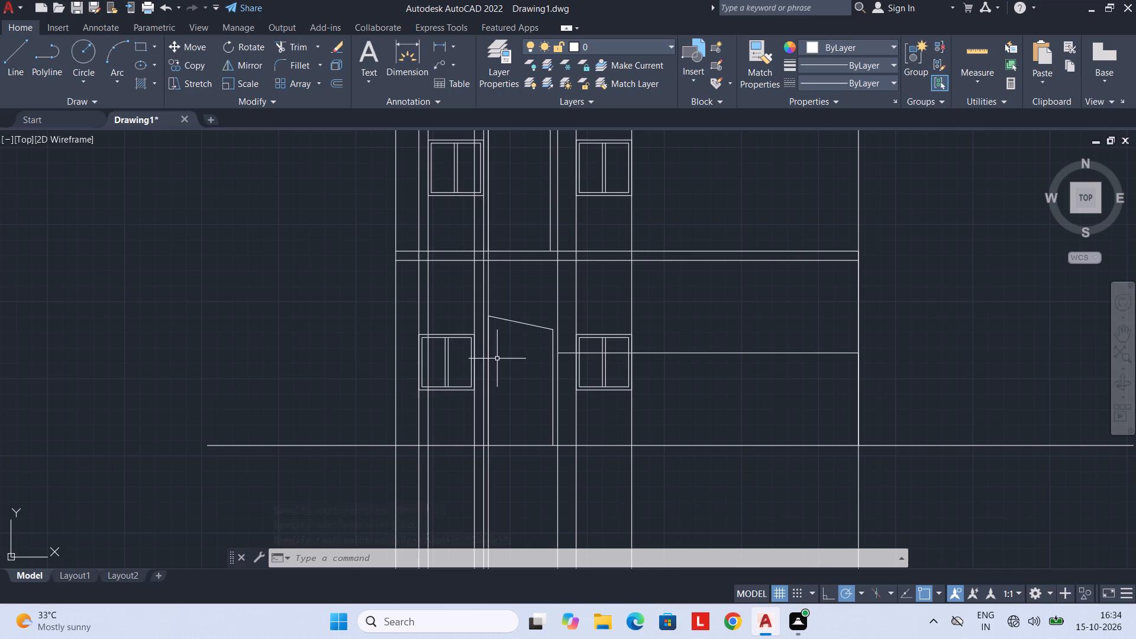
{"action": "scroll", "coordinate": [446, 364], "scroll_direction": "down", "scroll_amount": 1}
{"action": "middle_click_drag", "start_coordinate": [446, 364], "coordinate": [418, 557]}
{"action": "middle_click_drag", "start_coordinate": [387, 277], "coordinate": [383, 427]}
{"action": "scroll", "coordinate": [384, 384], "scroll_direction": "down", "scroll_amount": 1}
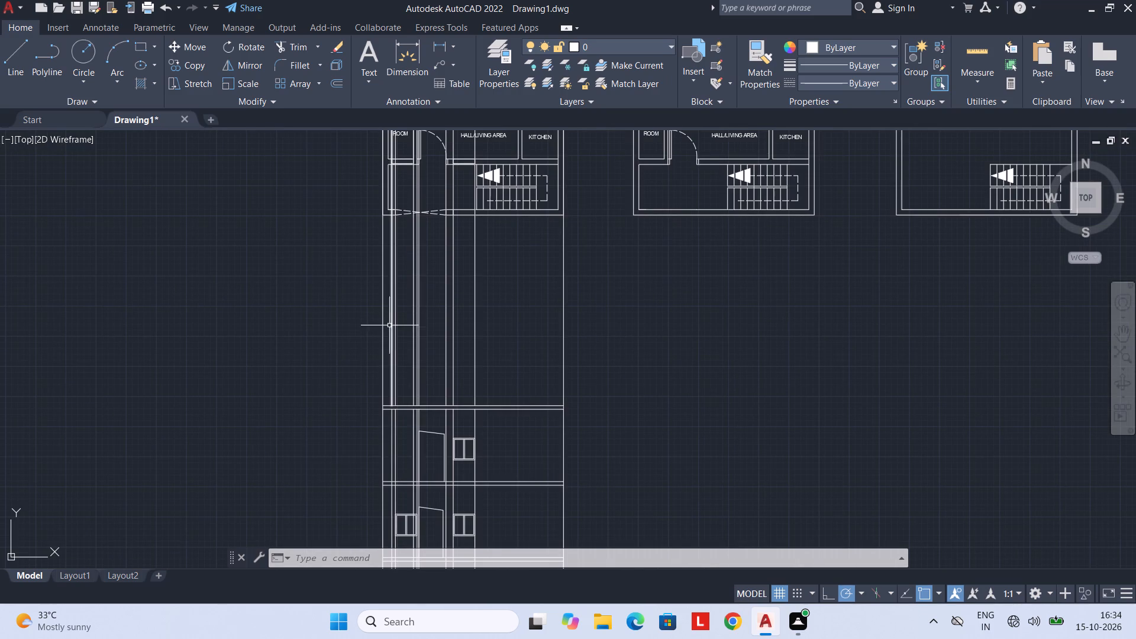
{"action": "middle_click_drag", "start_coordinate": [348, 393], "coordinate": [361, 224]}
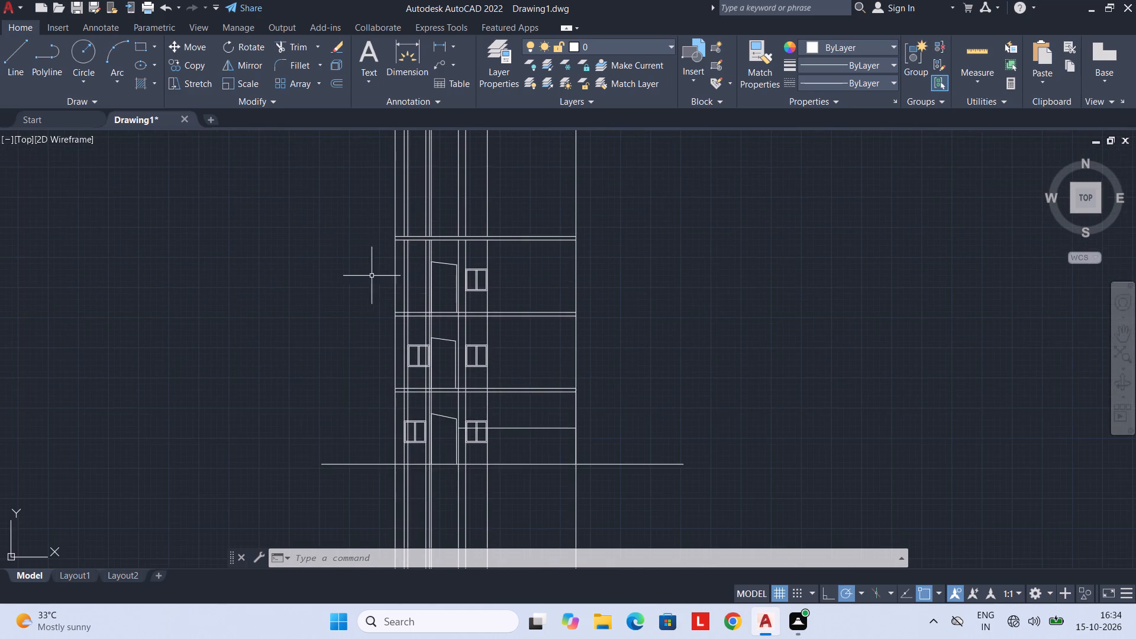
{"action": "middle_click_drag", "start_coordinate": [372, 346], "coordinate": [379, 315]}
{"action": "scroll", "coordinate": [393, 428], "scroll_direction": "up", "scroll_amount": 2}
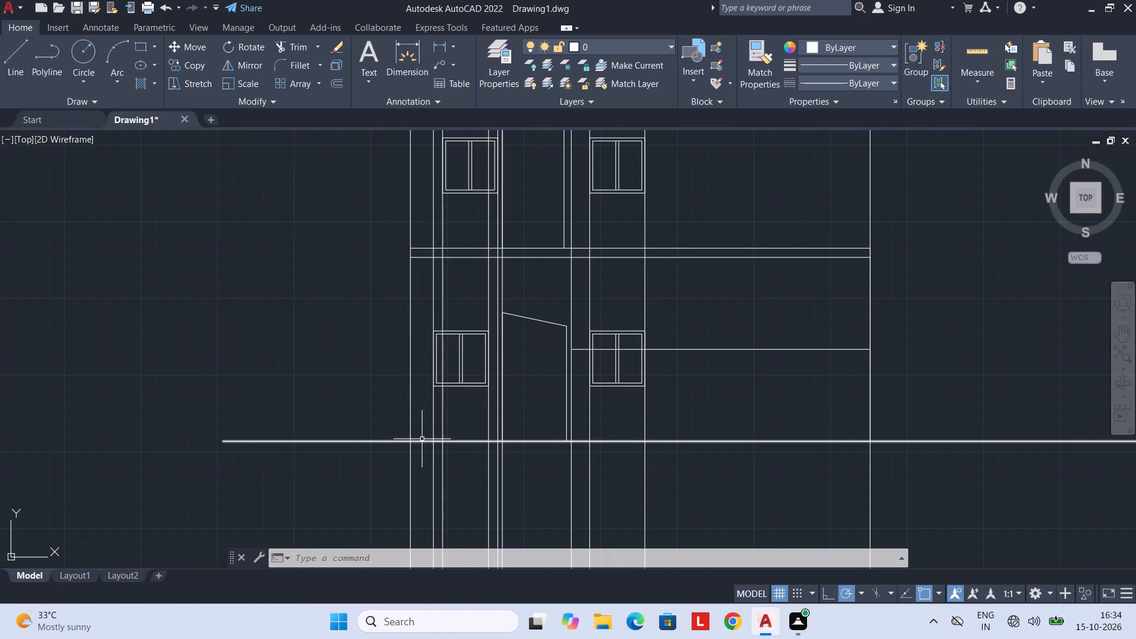
{"action": "key", "text": "l"}
{"action": "key", "text": "space"}
{"action": "left_click", "coordinate": [407, 441]}
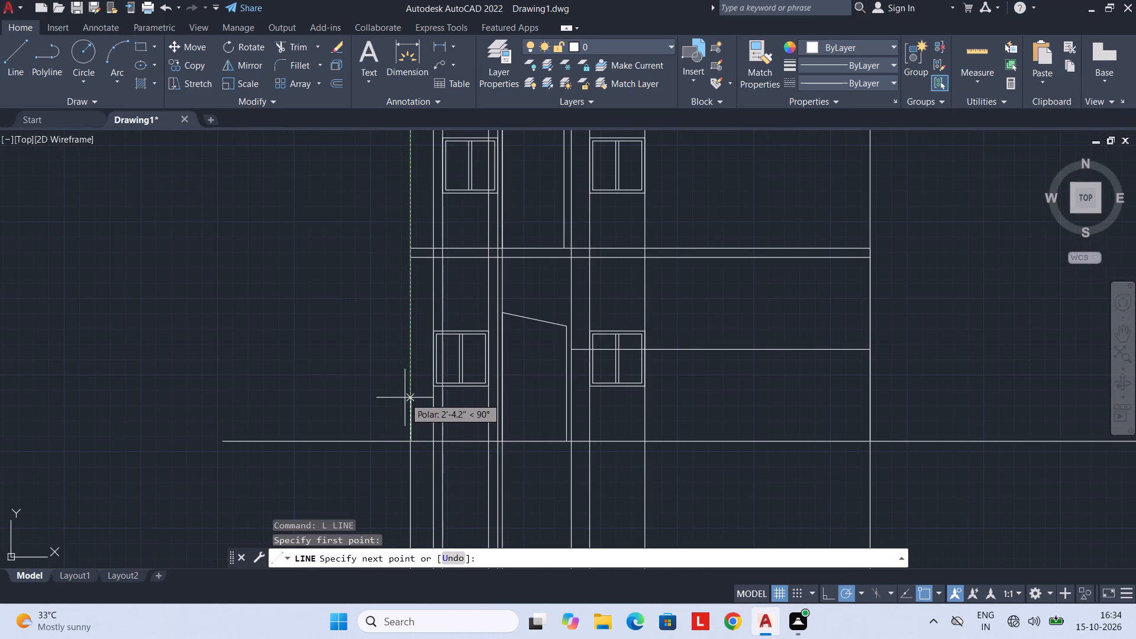
{"action": "type", "text": "5'"}
{"action": "key", "text": "Return"}
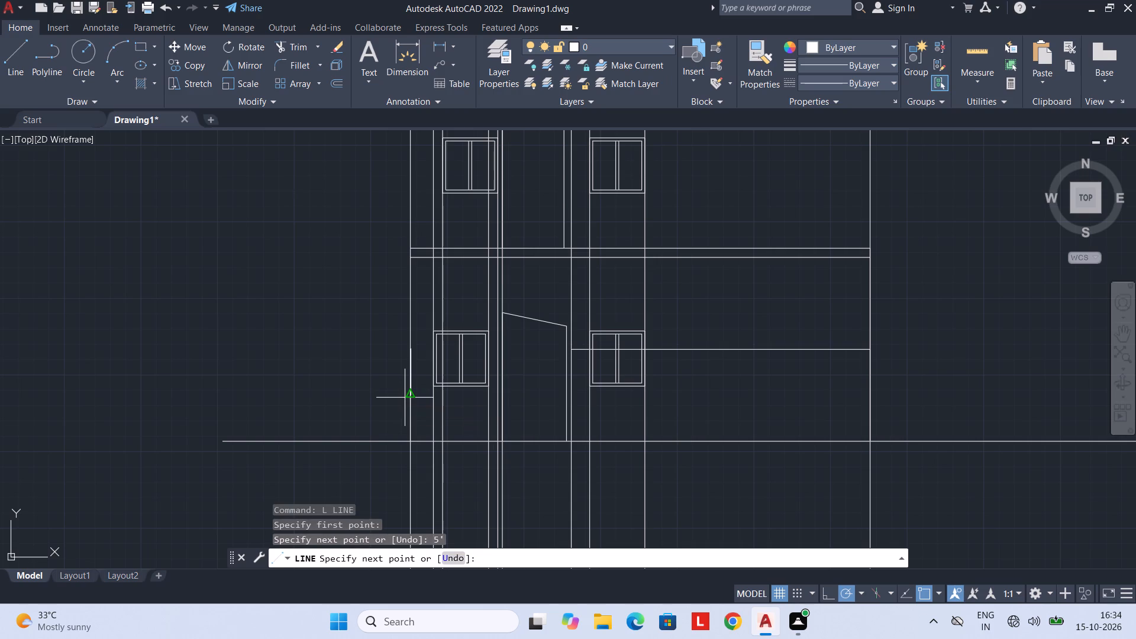
{"action": "scroll", "coordinate": [423, 335], "scroll_direction": "up", "scroll_amount": 1}
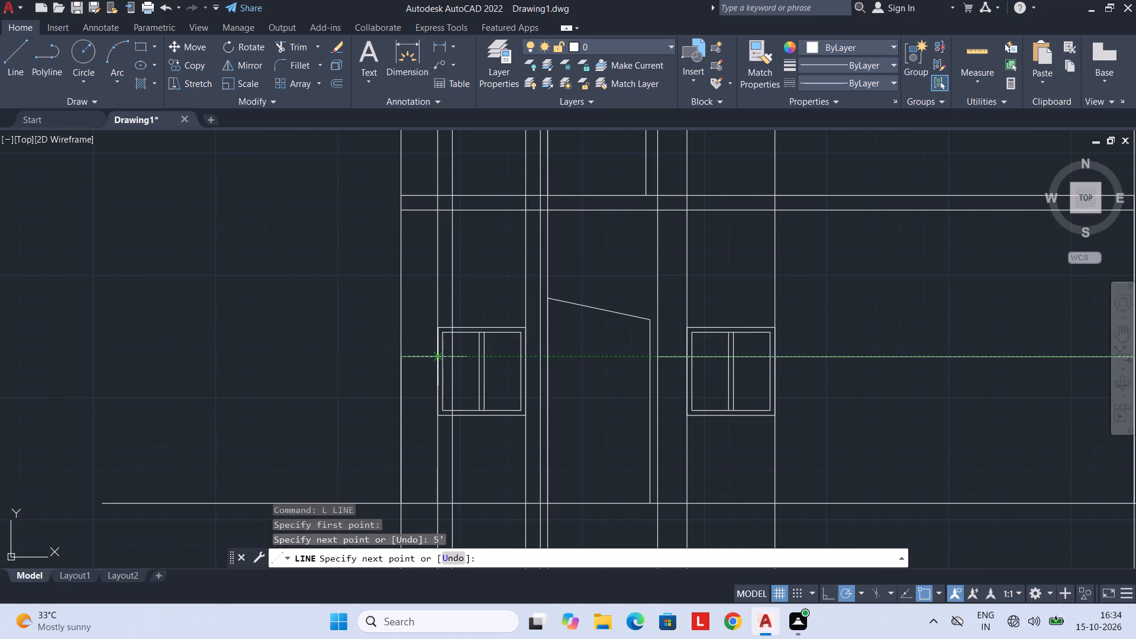
{"action": "left_click", "coordinate": [438, 359]}
{"action": "key", "text": "Escape"}
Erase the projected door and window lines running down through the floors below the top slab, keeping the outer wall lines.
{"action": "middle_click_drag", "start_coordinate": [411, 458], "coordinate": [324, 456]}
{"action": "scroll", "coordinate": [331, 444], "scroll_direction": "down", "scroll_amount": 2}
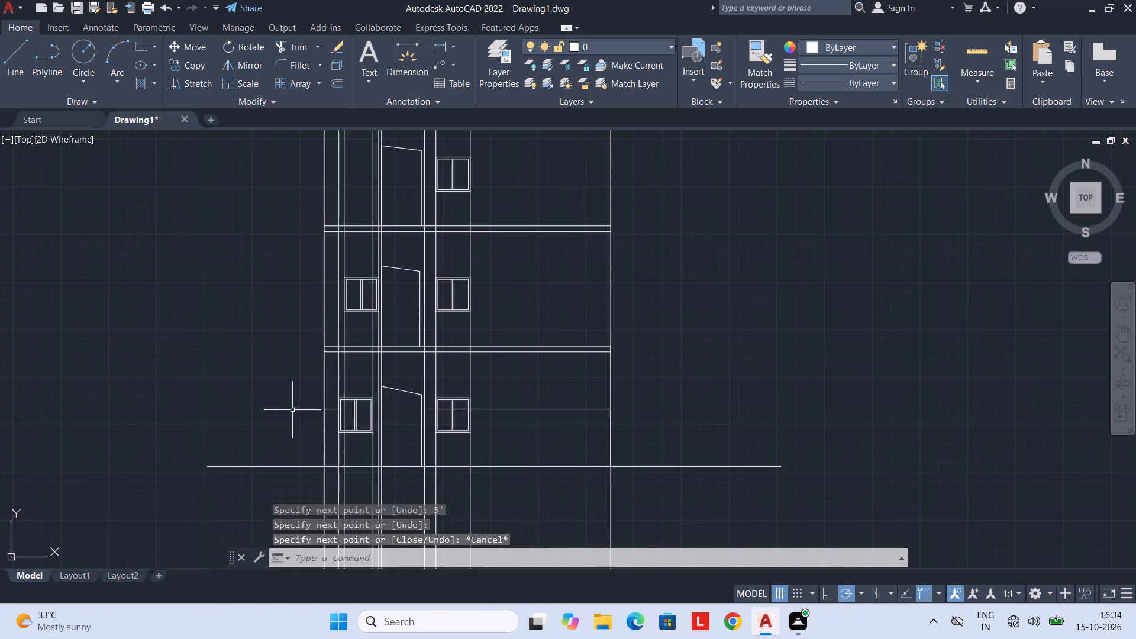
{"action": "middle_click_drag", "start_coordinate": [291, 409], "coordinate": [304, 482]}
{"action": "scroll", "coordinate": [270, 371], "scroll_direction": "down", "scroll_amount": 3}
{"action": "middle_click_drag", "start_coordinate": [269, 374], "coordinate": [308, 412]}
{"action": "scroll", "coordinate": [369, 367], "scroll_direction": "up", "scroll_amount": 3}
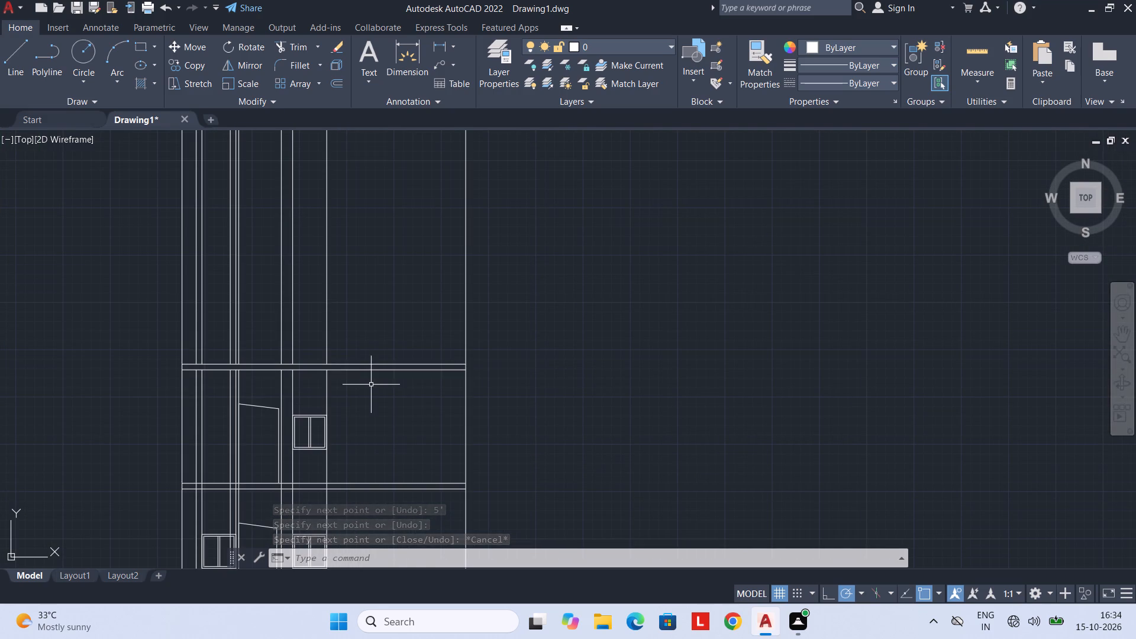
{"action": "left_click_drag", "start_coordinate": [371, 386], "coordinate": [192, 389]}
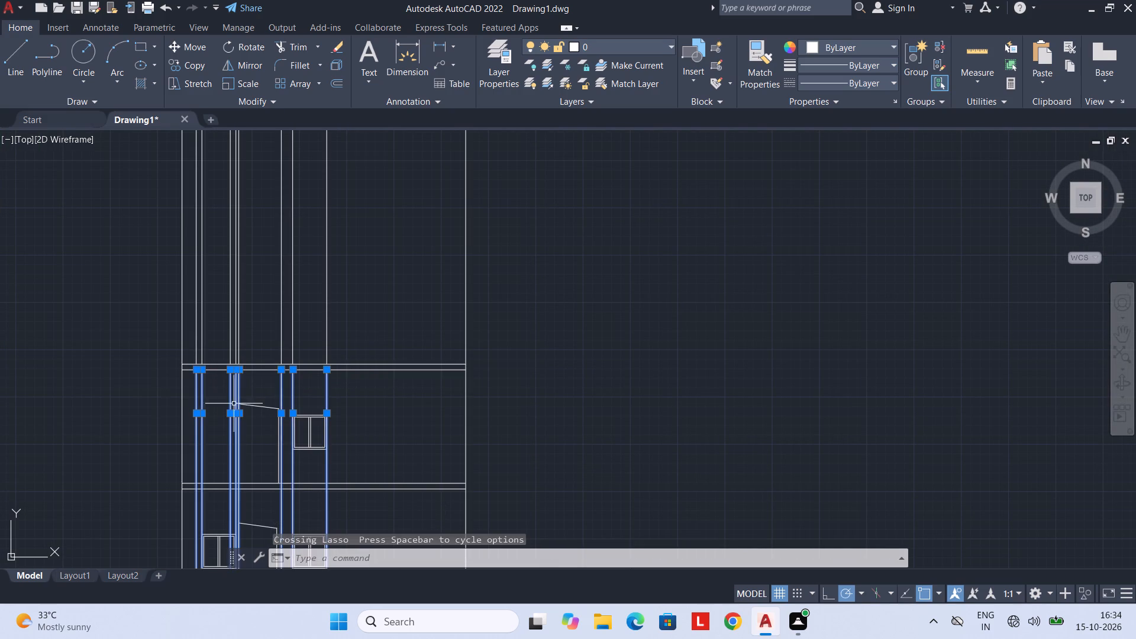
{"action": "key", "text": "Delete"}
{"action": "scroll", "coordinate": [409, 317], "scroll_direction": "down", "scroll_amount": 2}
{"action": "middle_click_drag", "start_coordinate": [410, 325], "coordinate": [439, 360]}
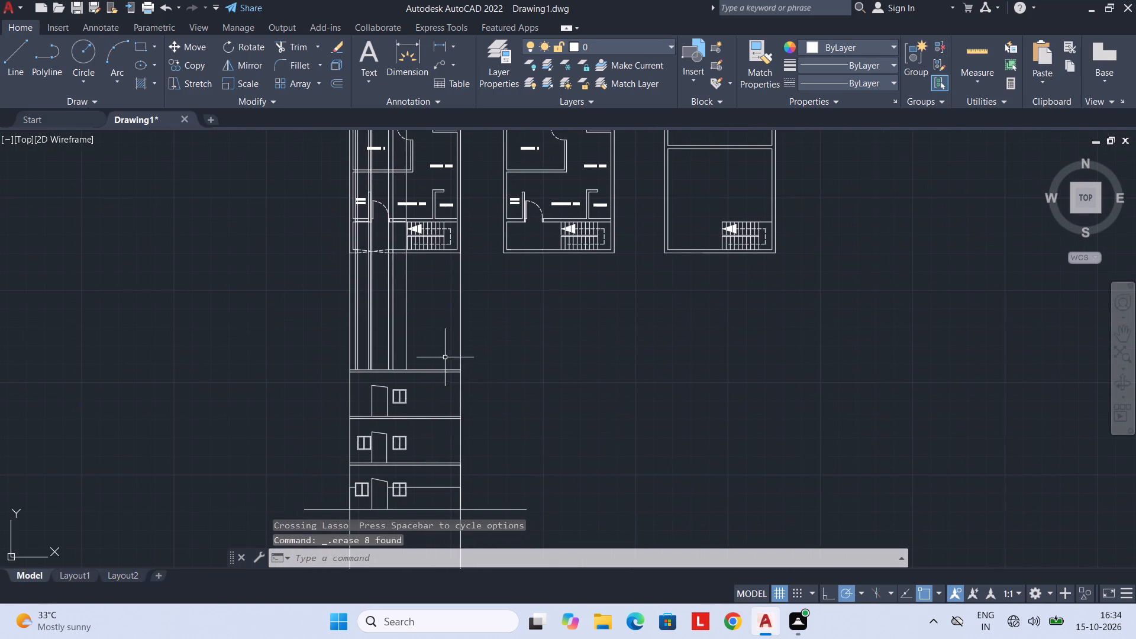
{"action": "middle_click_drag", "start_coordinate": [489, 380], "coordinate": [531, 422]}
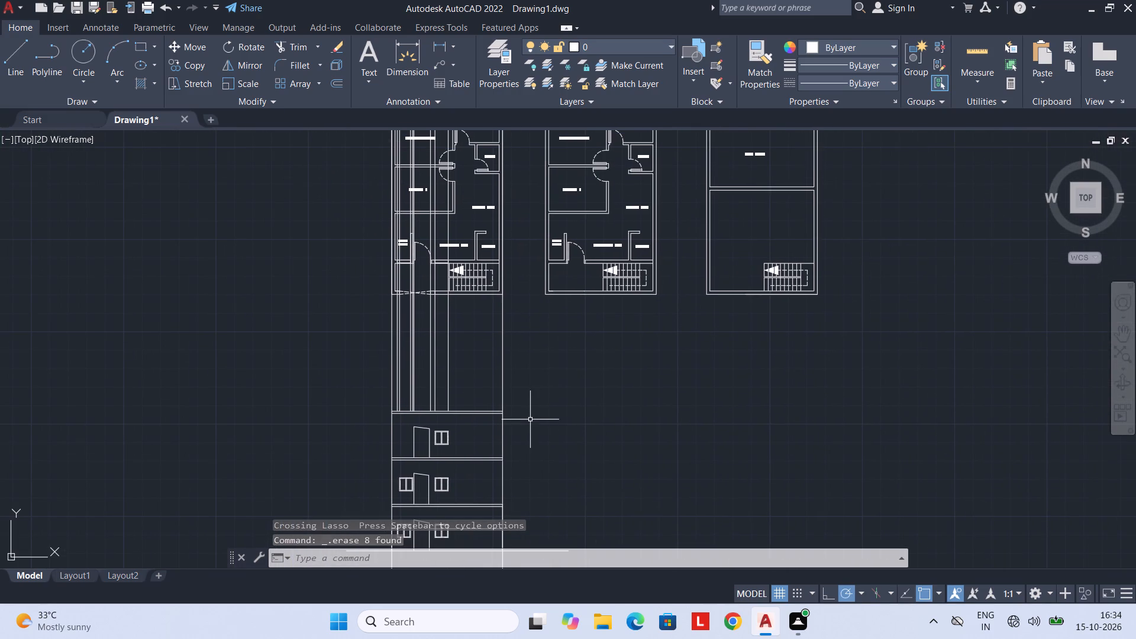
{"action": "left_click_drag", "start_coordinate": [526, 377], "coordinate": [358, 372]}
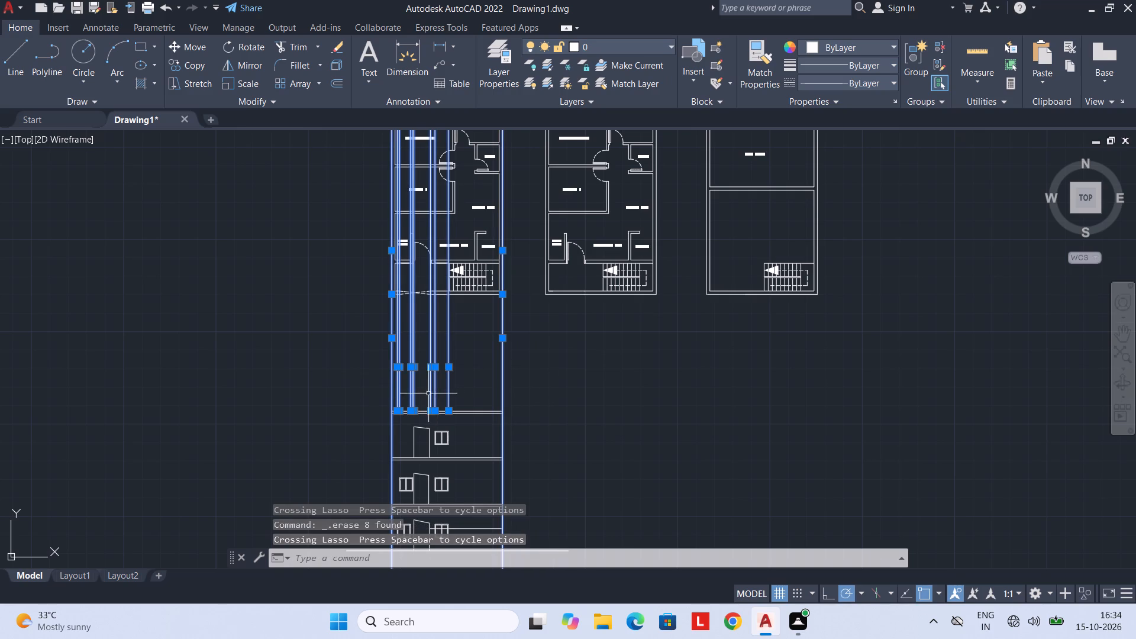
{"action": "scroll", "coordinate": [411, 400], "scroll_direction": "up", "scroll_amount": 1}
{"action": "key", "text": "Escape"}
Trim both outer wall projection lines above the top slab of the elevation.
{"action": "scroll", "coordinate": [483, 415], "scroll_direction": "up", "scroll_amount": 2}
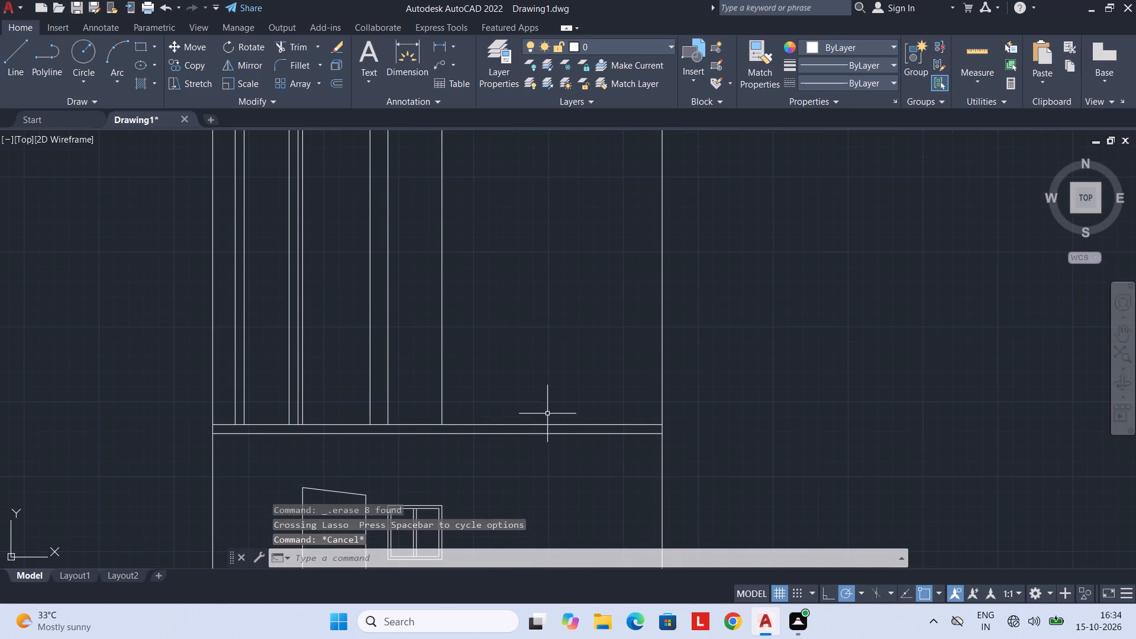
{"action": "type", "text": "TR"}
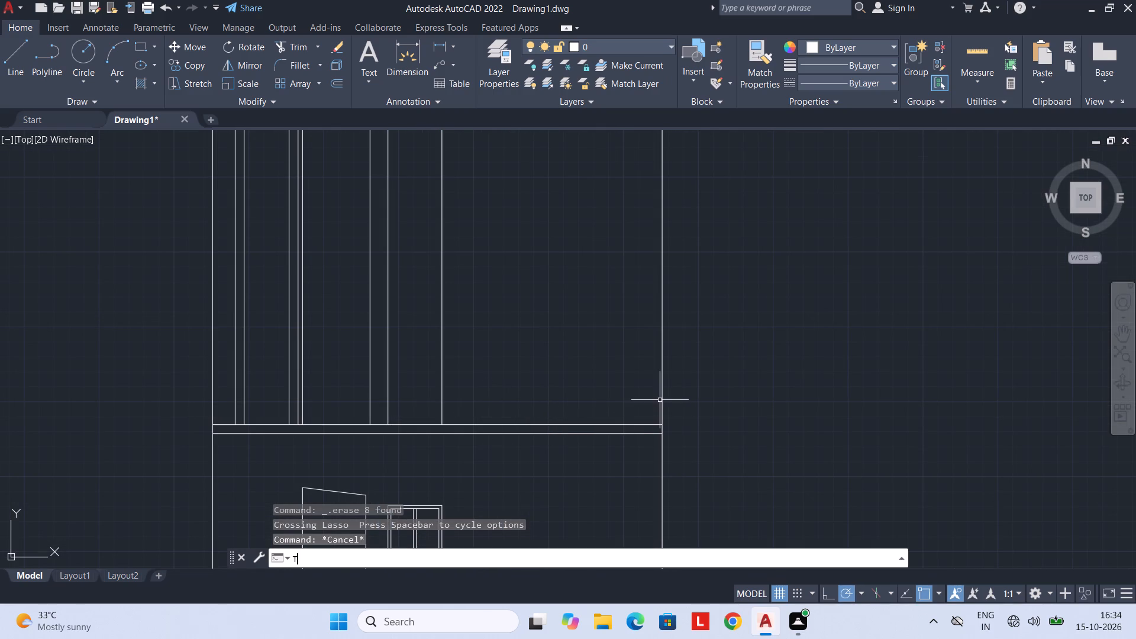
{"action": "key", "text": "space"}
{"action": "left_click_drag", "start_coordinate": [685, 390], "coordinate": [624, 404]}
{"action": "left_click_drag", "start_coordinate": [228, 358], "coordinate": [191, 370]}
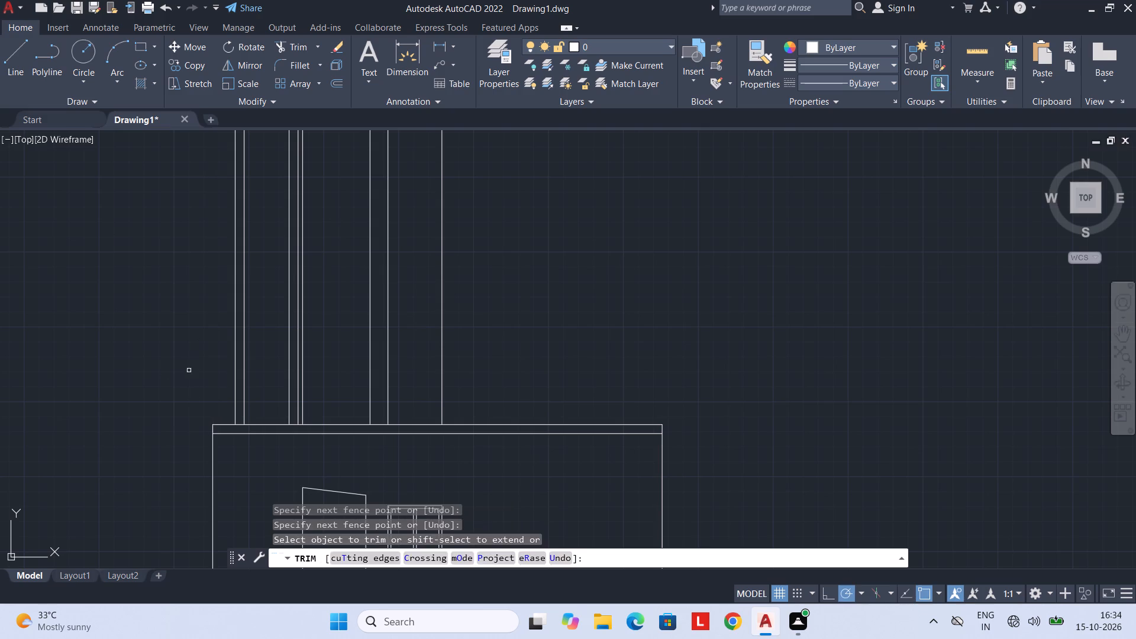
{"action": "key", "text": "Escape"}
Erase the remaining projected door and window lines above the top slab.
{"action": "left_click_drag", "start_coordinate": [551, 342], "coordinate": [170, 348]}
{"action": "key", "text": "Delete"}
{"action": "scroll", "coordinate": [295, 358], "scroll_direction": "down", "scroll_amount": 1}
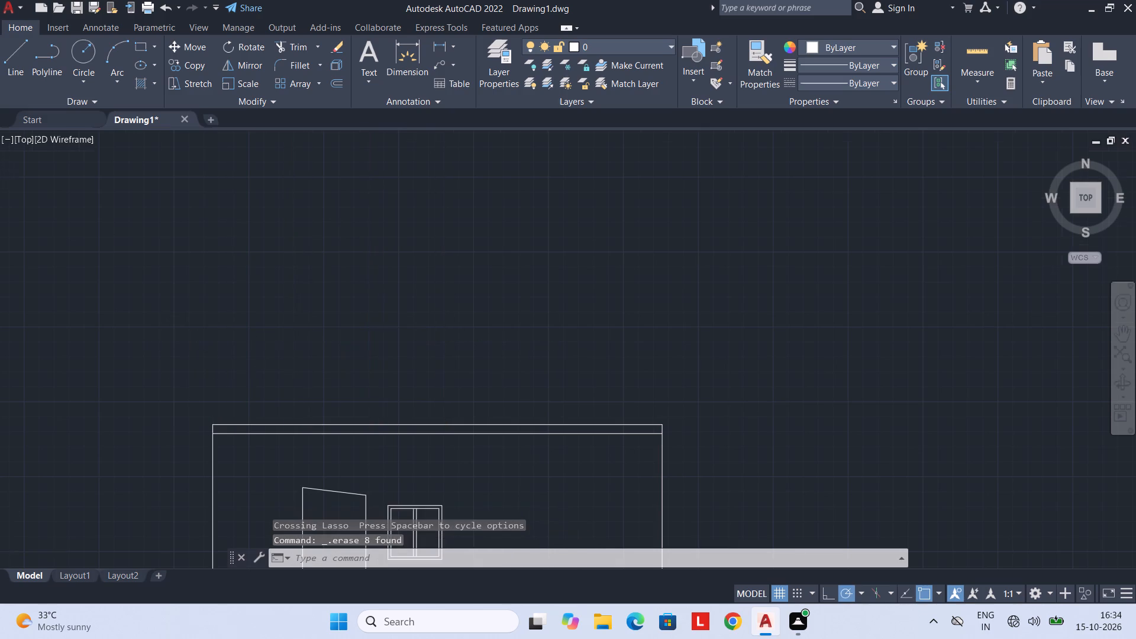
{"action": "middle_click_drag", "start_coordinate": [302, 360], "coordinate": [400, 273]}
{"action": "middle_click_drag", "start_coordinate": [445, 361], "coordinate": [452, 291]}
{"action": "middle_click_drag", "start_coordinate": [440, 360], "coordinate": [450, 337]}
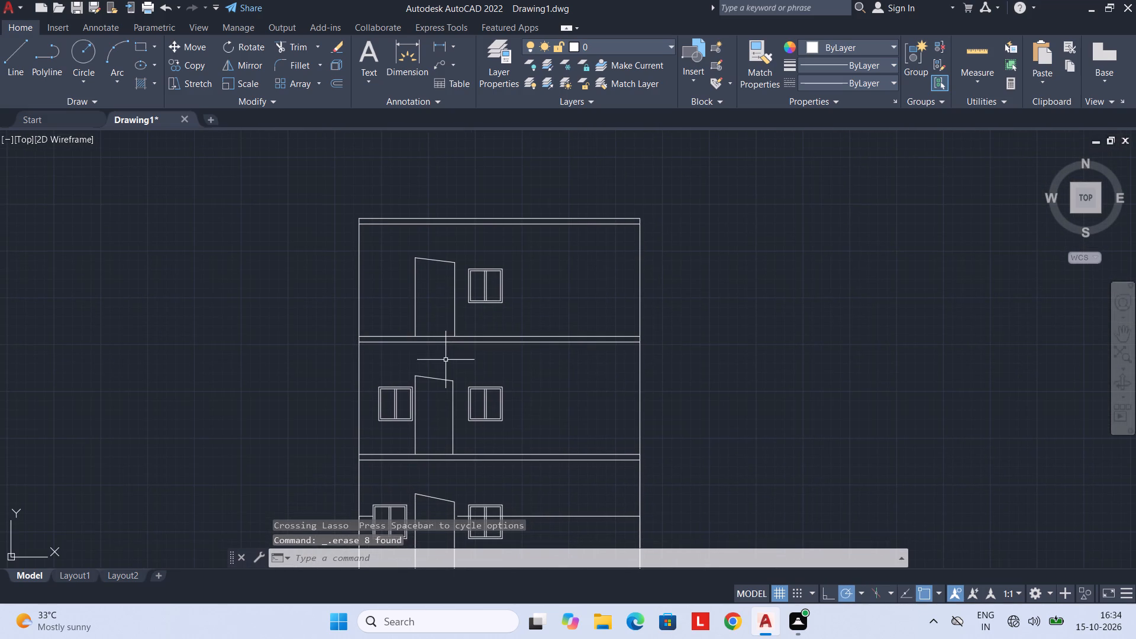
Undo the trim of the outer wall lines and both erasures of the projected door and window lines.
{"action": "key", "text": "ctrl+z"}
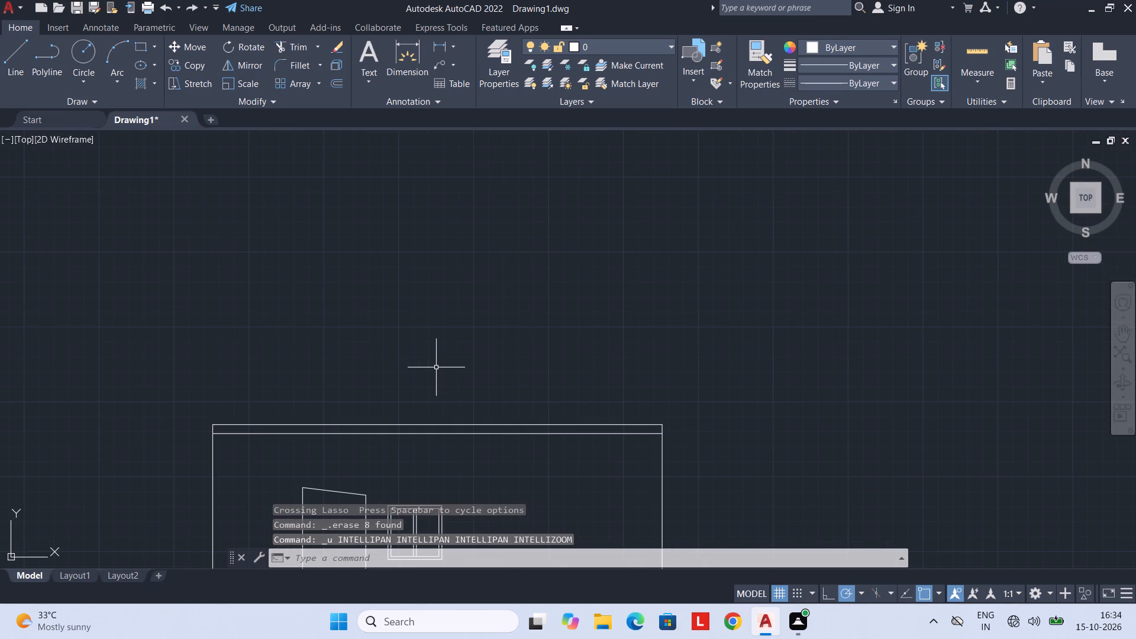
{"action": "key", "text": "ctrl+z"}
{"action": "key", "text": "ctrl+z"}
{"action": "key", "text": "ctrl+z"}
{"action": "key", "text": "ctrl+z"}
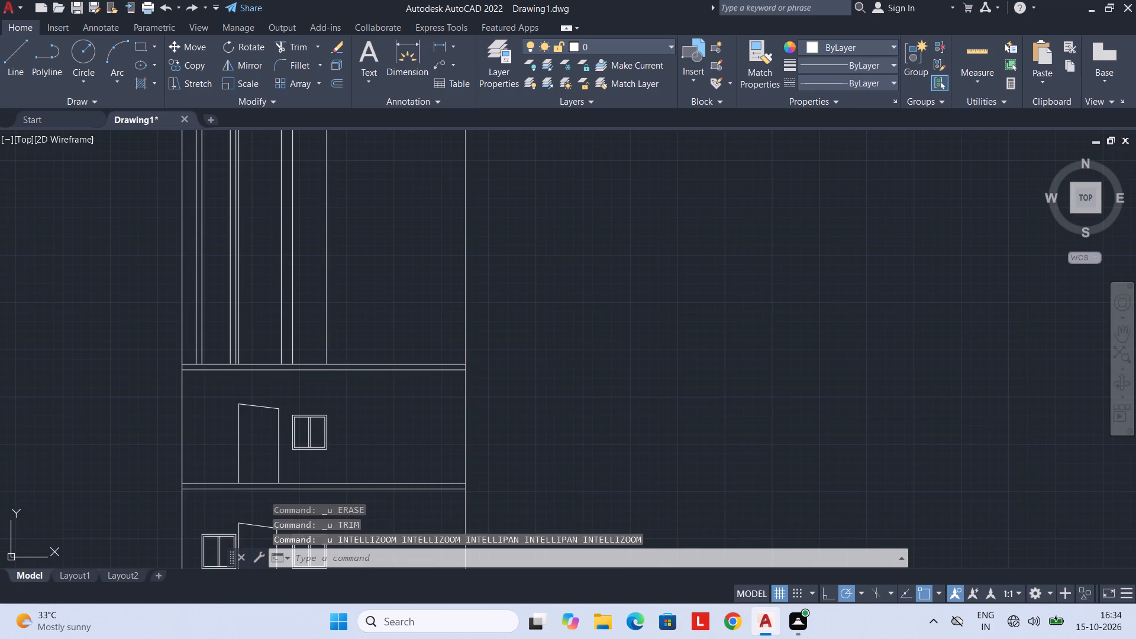
Trim the projected door and window lines where they cross the slab between the ground and first floors of the elevation.
{"action": "middle_click_drag", "start_coordinate": [455, 356], "coordinate": [509, 280]}
{"action": "middle_click_drag", "start_coordinate": [461, 377], "coordinate": [476, 298]}
{"action": "middle_click_drag", "start_coordinate": [479, 364], "coordinate": [499, 283]}
{"action": "middle_click_drag", "start_coordinate": [456, 359], "coordinate": [506, 324]}
{"action": "middle_click_drag", "start_coordinate": [491, 363], "coordinate": [512, 330]}
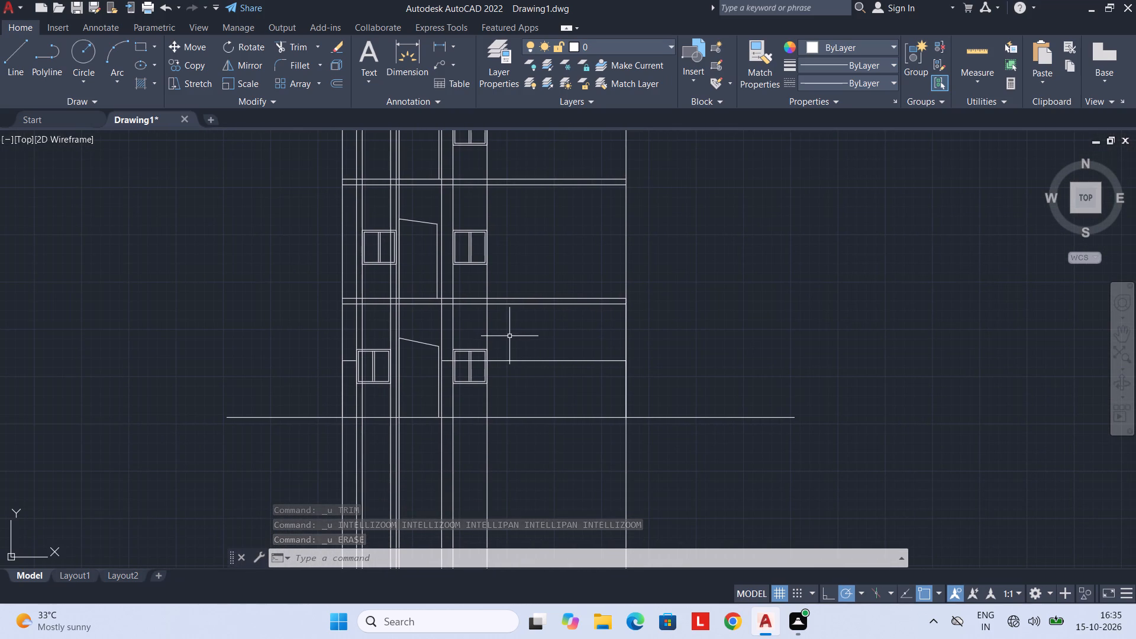
{"action": "type", "text": "TR"}
{"action": "key", "text": "space"}
{"action": "scroll", "coordinate": [410, 327], "scroll_direction": "up", "scroll_amount": 1}
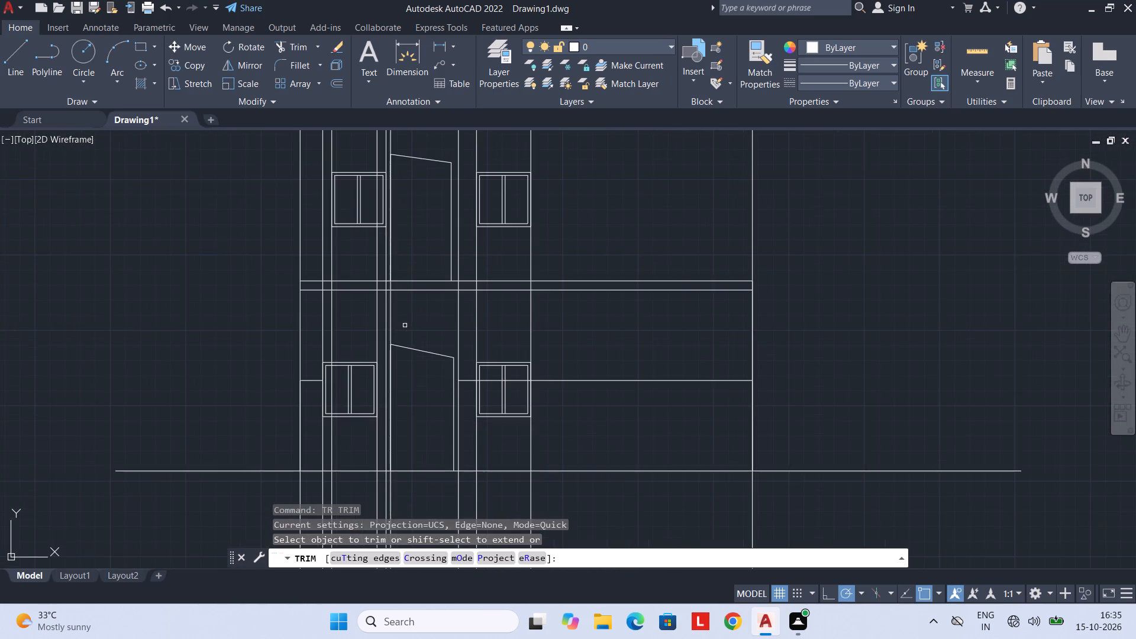
{"action": "scroll", "coordinate": [381, 302], "scroll_direction": "up", "scroll_amount": 1}
{"action": "middle_click_drag", "start_coordinate": [381, 302], "coordinate": [390, 364]}
{"action": "left_click_drag", "start_coordinate": [285, 340], "coordinate": [369, 340]}
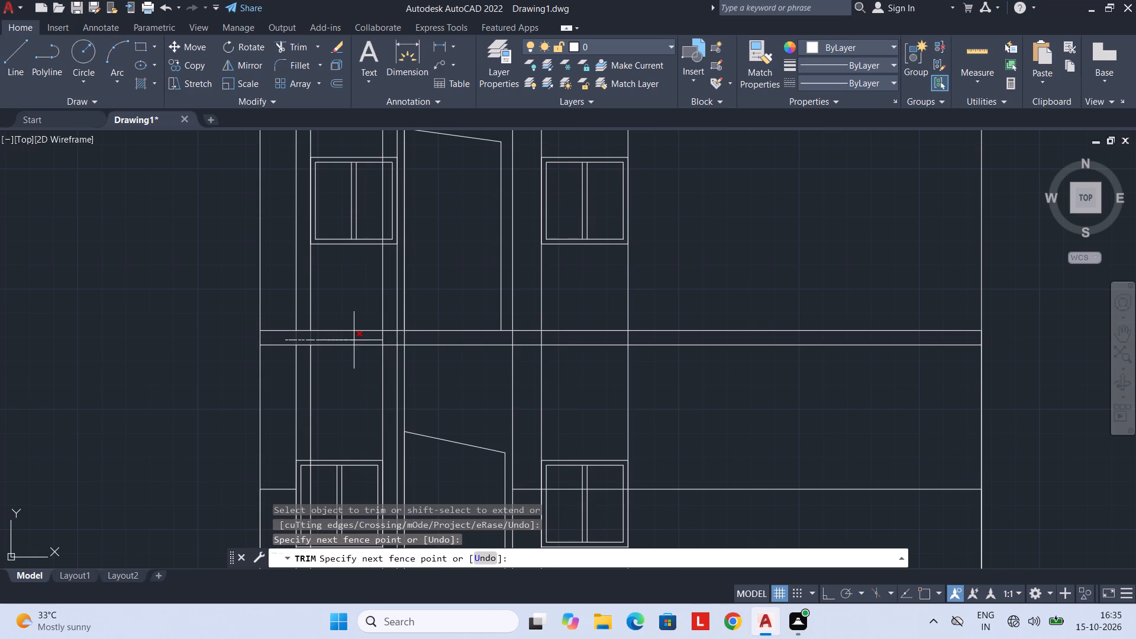
{"action": "left_click_drag", "start_coordinate": [369, 340], "coordinate": [646, 340]}
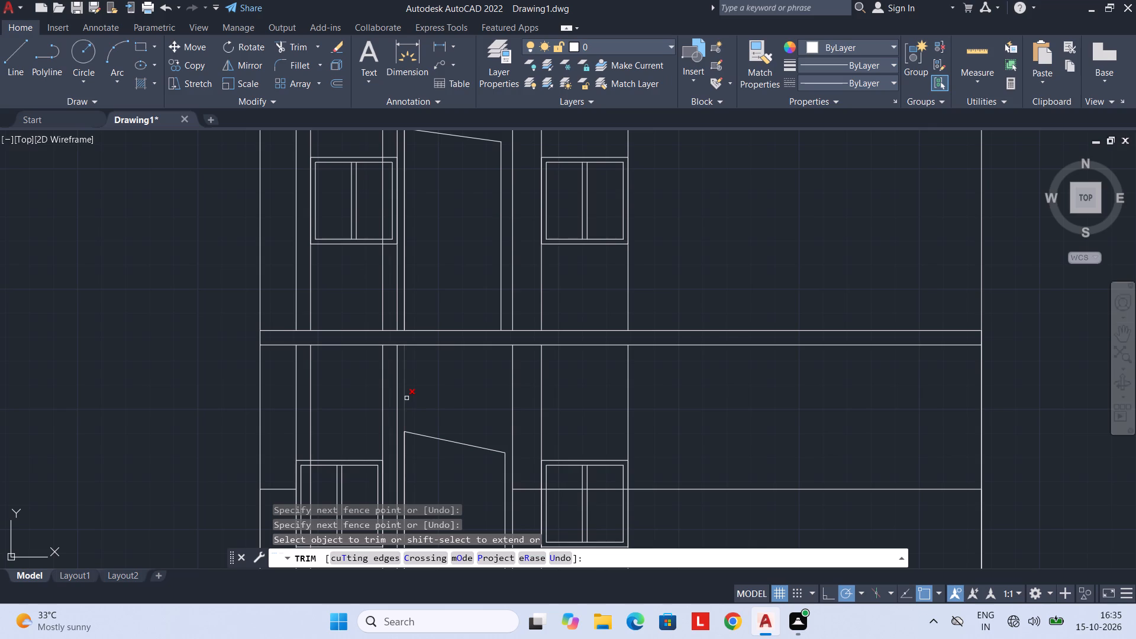
Trim away the slanted door outline on the first floor of the elevation, including its slanted top and both sides.
{"action": "scroll", "coordinate": [406, 398], "scroll_direction": "down", "scroll_amount": 1}
{"action": "middle_click_drag", "start_coordinate": [406, 398], "coordinate": [406, 377]}
{"action": "scroll", "coordinate": [406, 381], "scroll_direction": "down", "scroll_amount": 1}
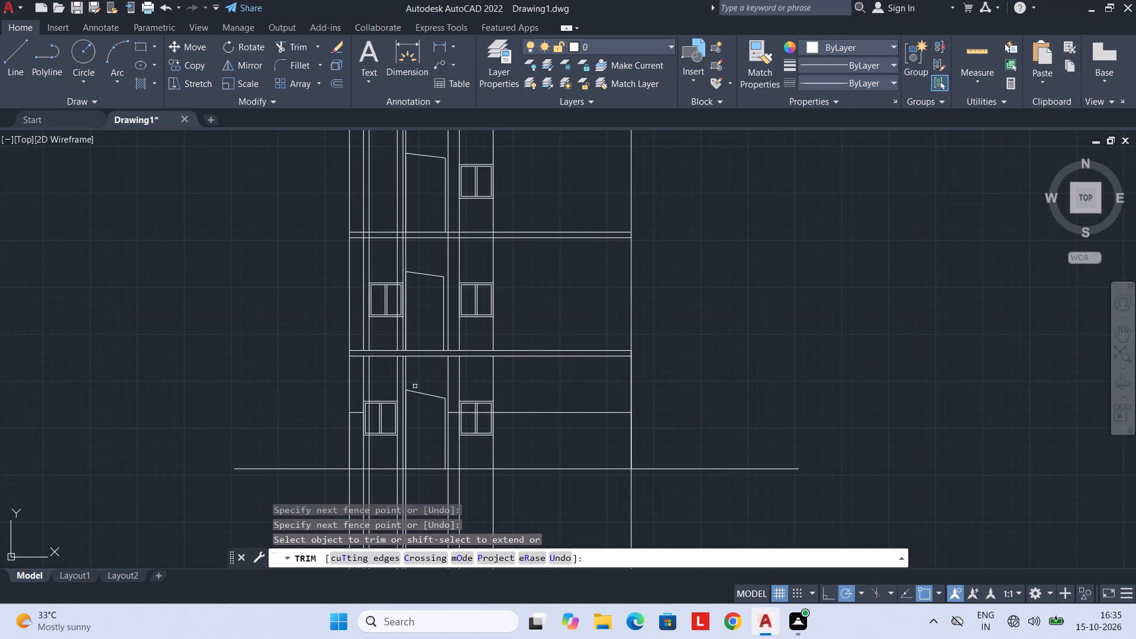
{"action": "scroll", "coordinate": [393, 323], "scroll_direction": "up", "scroll_amount": 2}
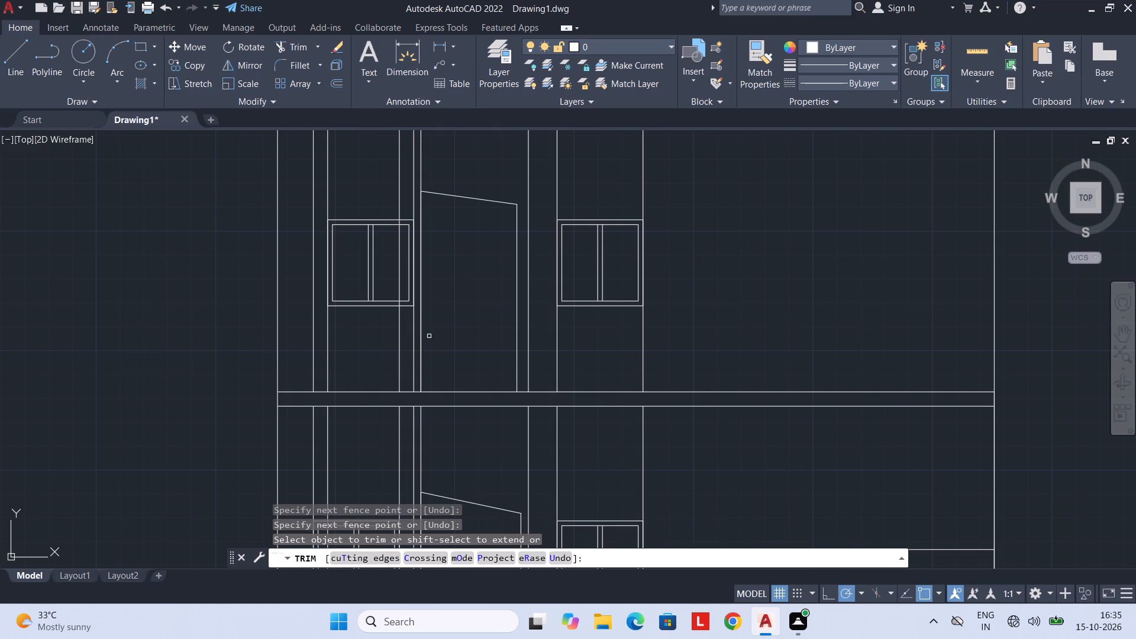
{"action": "left_click", "coordinate": [422, 340]}
{"action": "left_click_drag", "start_coordinate": [471, 163], "coordinate": [501, 282]}
{"action": "left_click", "coordinate": [517, 290]}
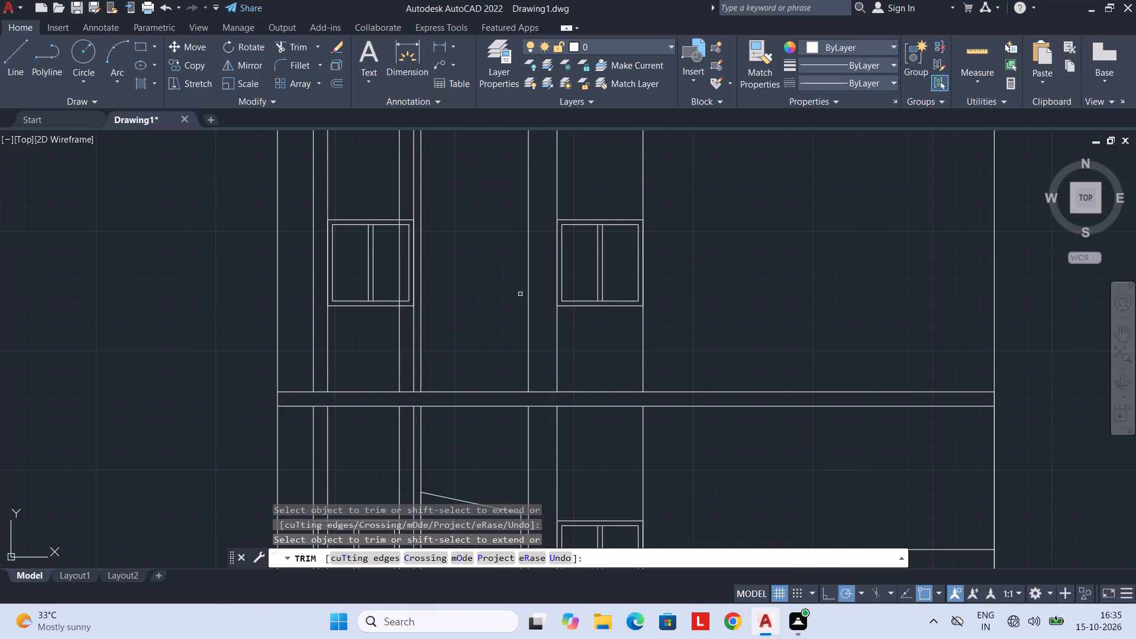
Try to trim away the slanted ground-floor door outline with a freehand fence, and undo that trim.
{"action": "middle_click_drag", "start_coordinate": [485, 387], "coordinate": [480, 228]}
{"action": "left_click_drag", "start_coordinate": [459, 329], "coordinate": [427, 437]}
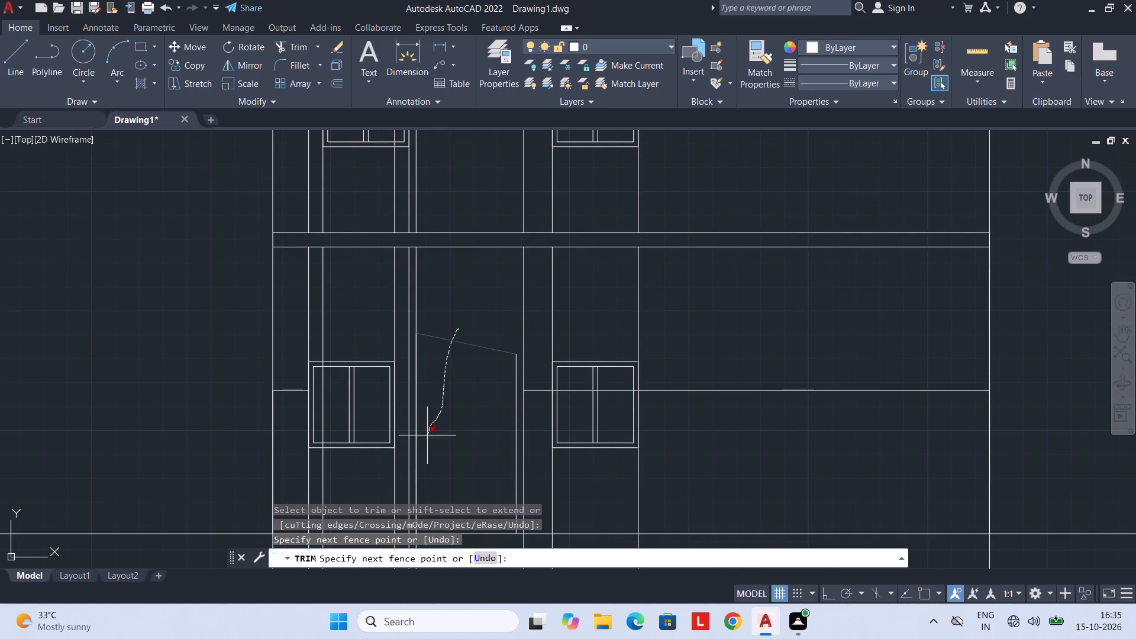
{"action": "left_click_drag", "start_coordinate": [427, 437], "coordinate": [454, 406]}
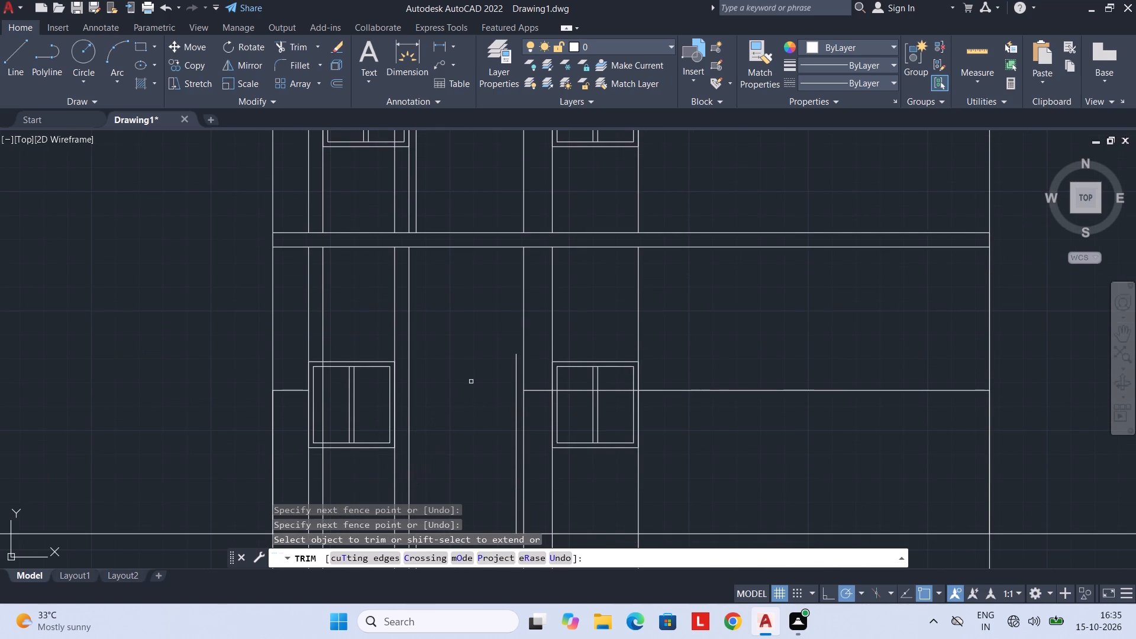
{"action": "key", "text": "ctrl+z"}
Trim away the slanted ground-floor door outline, keeping the adjacent projection lines.
{"action": "middle_click_drag", "start_coordinate": [434, 443], "coordinate": [430, 314]}
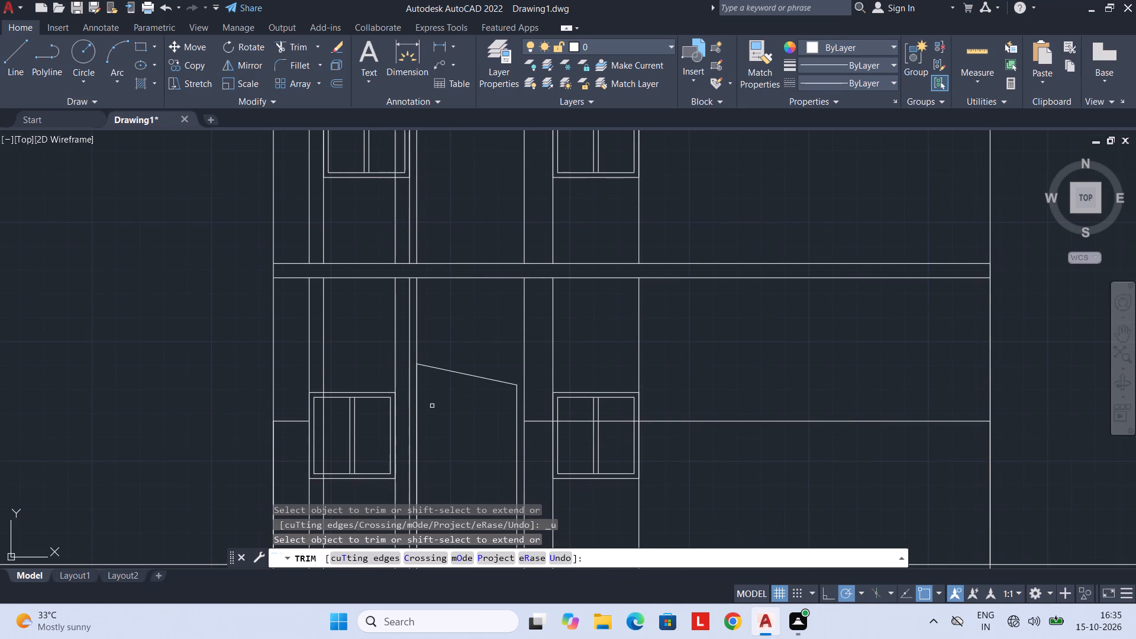
{"action": "left_click", "coordinate": [415, 474]}
{"action": "left_click_drag", "start_coordinate": [463, 359], "coordinate": [488, 425]}
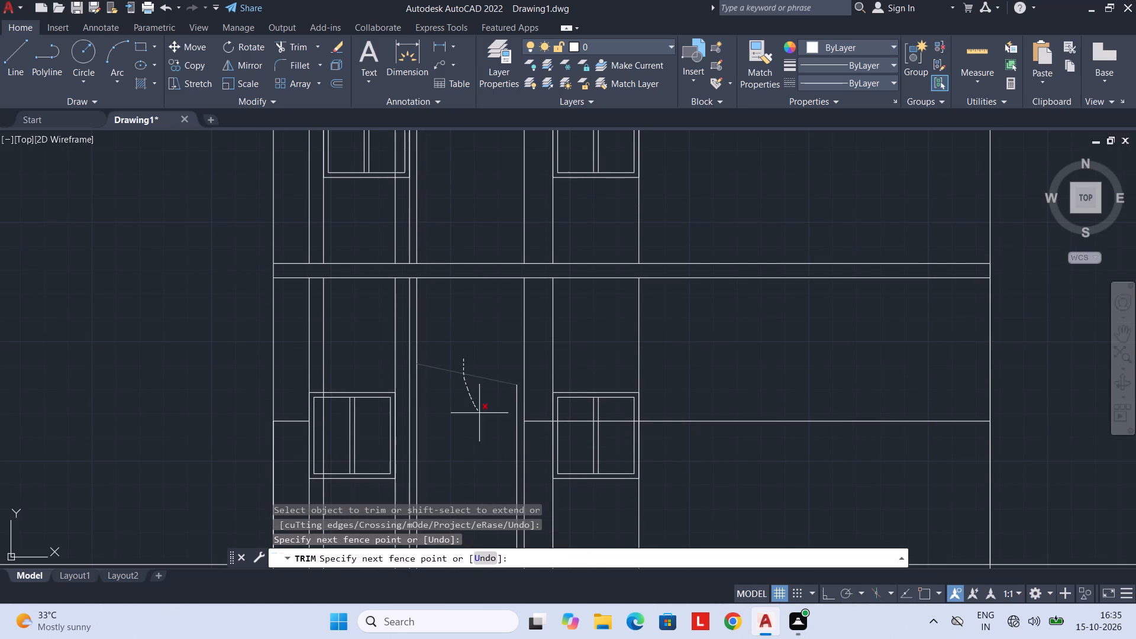
{"action": "left_click_drag", "start_coordinate": [488, 425], "coordinate": [519, 456]}
Trim away the slanted door outline on the top floor of the elevation and finish trimming.
{"action": "middle_click_drag", "start_coordinate": [443, 309], "coordinate": [440, 530]}
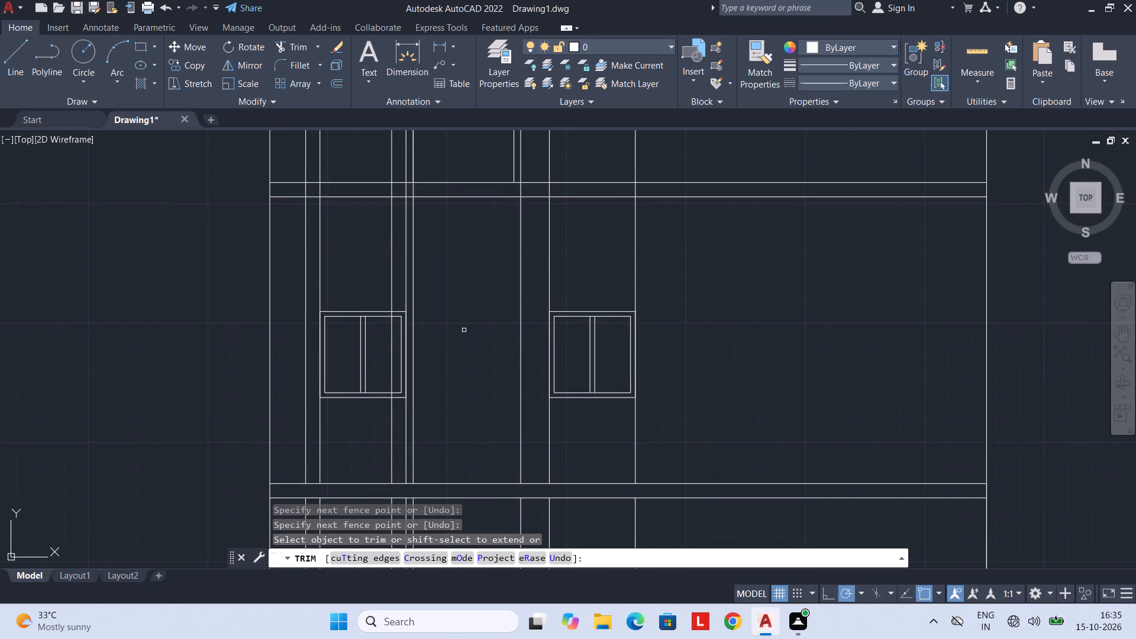
{"action": "middle_click_drag", "start_coordinate": [464, 325], "coordinate": [463, 484]}
{"action": "middle_click_drag", "start_coordinate": [459, 366], "coordinate": [459, 479]}
{"action": "left_click", "coordinate": [414, 419]}
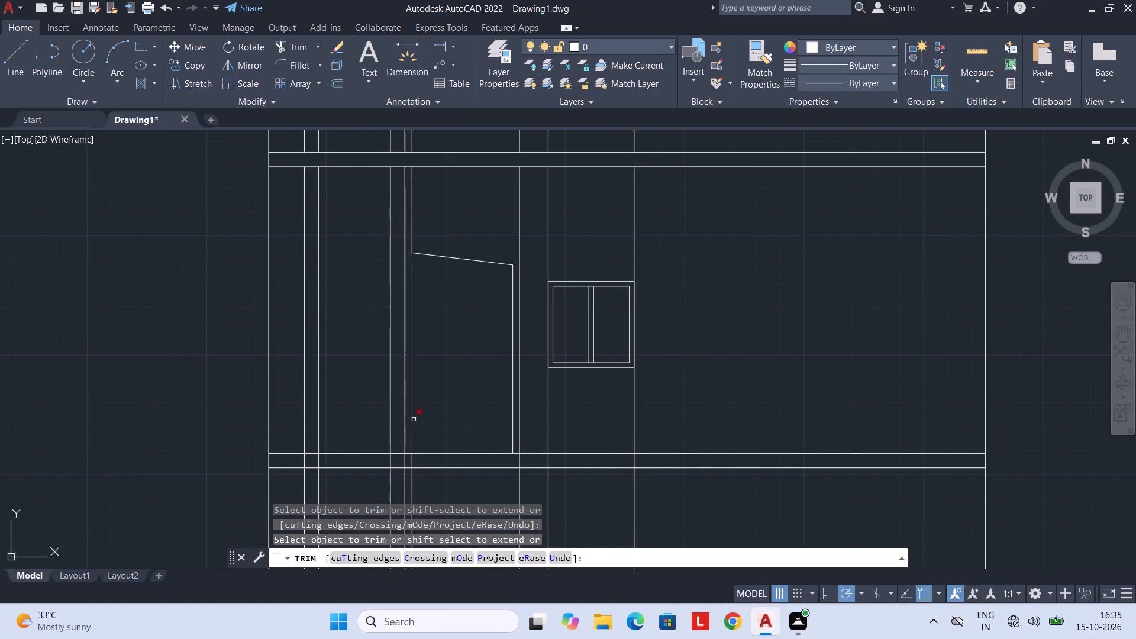
{"action": "left_click_drag", "start_coordinate": [457, 240], "coordinate": [515, 337]}
{"action": "scroll", "coordinate": [466, 341], "scroll_direction": "down", "scroll_amount": 2}
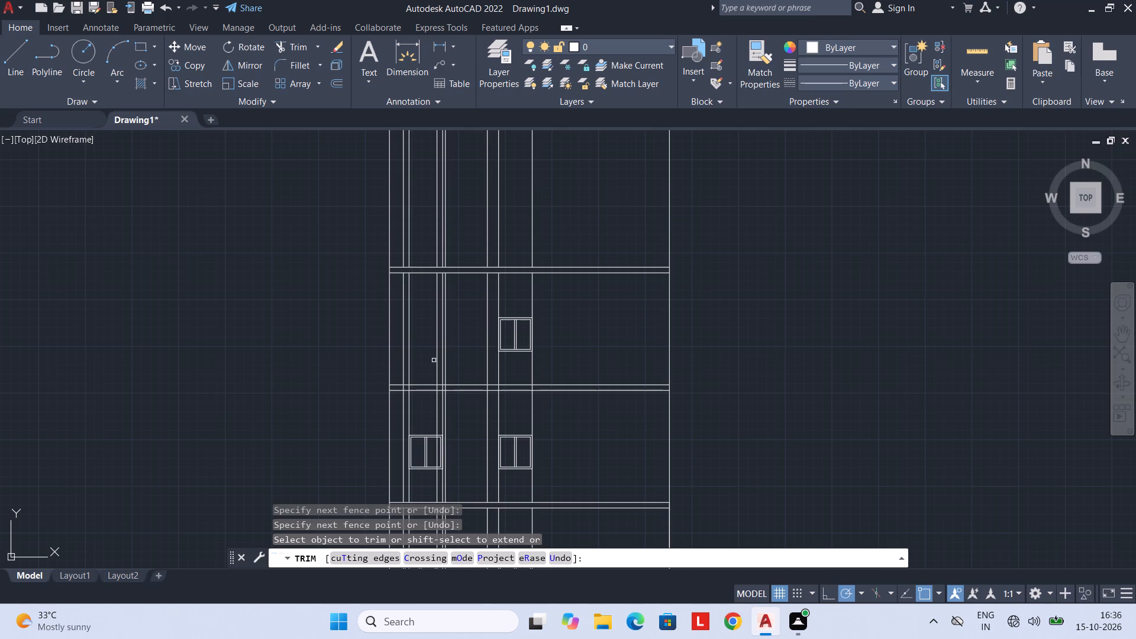
{"action": "middle_click_drag", "start_coordinate": [459, 359], "coordinate": [469, 373]}
{"action": "scroll", "coordinate": [469, 373], "scroll_direction": "up", "scroll_amount": 1}
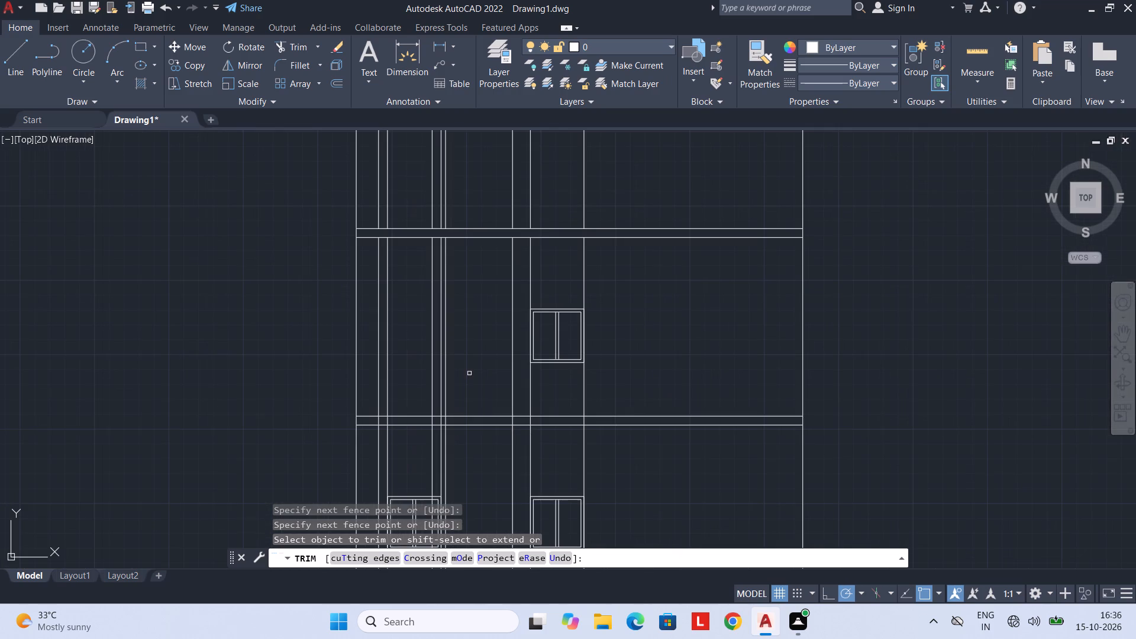
{"action": "middle_click_drag", "start_coordinate": [480, 411], "coordinate": [480, 377]}
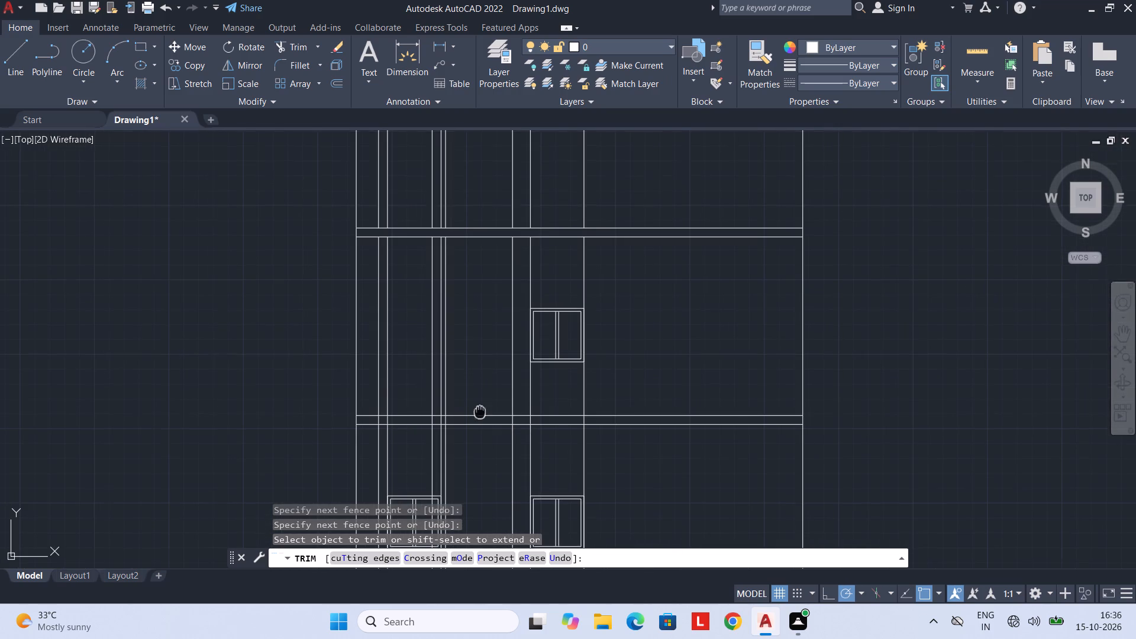
{"action": "middle_click_drag", "start_coordinate": [480, 377], "coordinate": [476, 281]}
{"action": "scroll", "coordinate": [491, 360], "scroll_direction": "down", "scroll_amount": 2}
{"action": "middle_click_drag", "start_coordinate": [485, 384], "coordinate": [482, 373]}
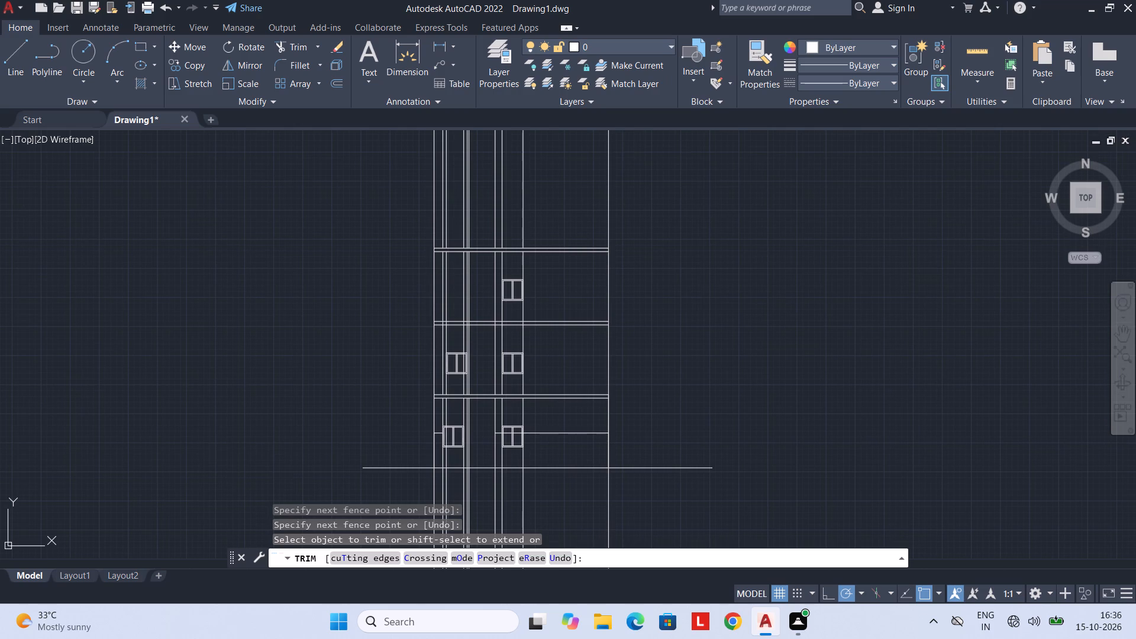
{"action": "key", "text": "Escape"}
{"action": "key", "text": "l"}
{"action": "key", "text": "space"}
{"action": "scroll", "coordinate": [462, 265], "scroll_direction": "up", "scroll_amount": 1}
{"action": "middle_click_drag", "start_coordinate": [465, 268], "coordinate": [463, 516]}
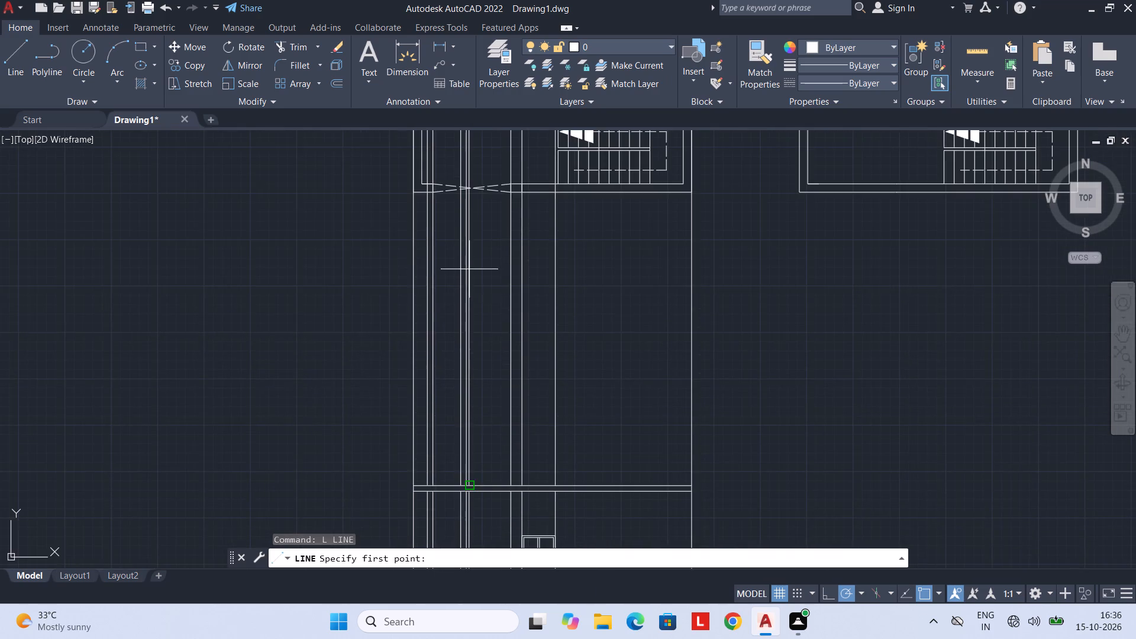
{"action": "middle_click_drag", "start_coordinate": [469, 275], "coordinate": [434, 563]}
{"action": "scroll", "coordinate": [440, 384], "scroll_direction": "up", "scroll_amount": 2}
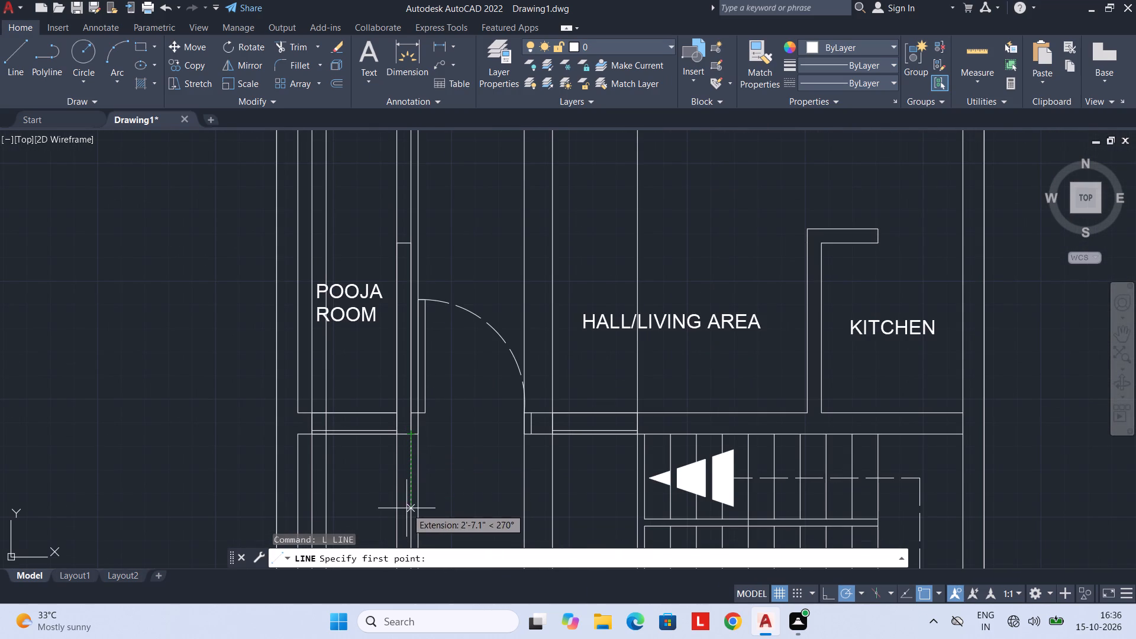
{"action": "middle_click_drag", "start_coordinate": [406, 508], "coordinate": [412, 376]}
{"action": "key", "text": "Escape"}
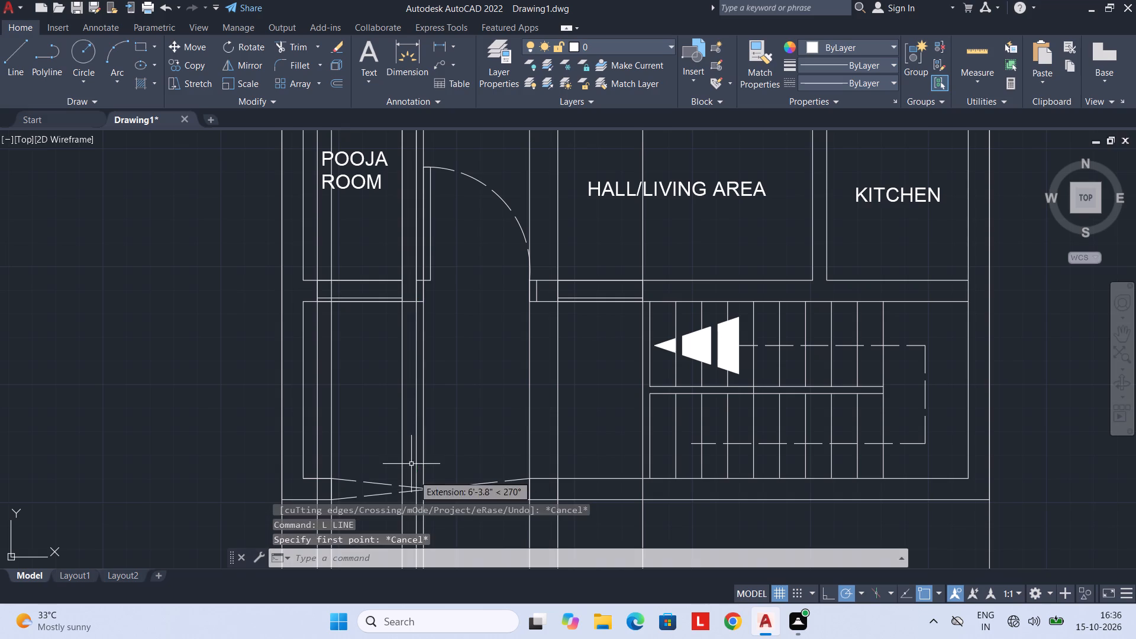
Trace the projection line beside the pooja room's door opening from the floor plan down to the elevation.
{"action": "left_click", "coordinate": [415, 451]}
{"action": "scroll", "coordinate": [469, 480], "scroll_direction": "down", "scroll_amount": 2}
{"action": "middle_click_drag", "start_coordinate": [467, 468], "coordinate": [450, 332]}
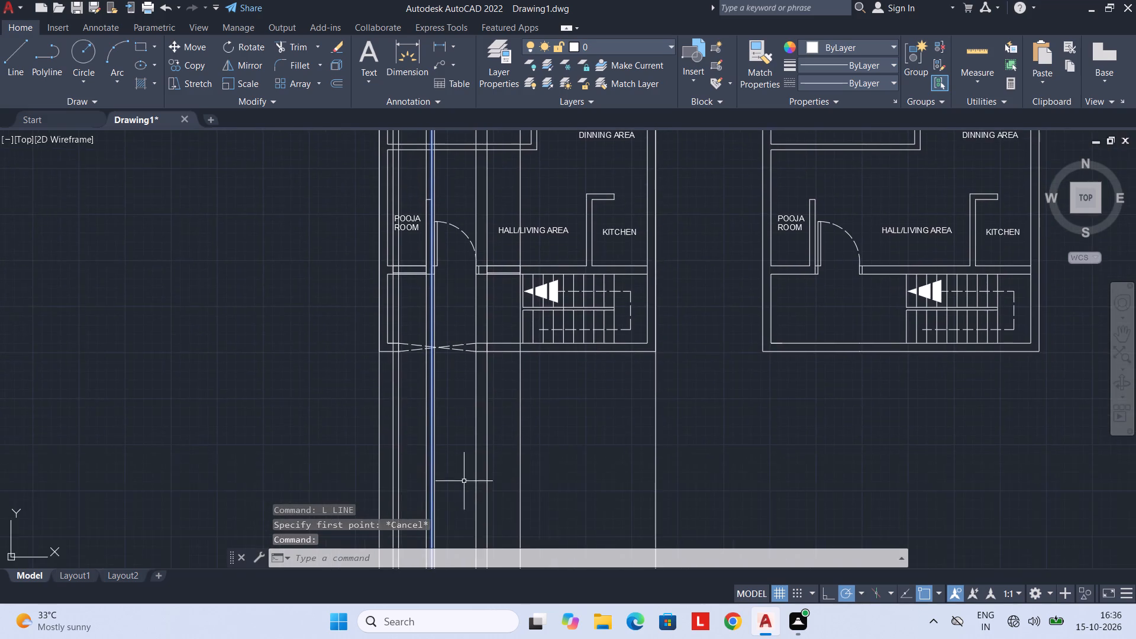
{"action": "middle_click_drag", "start_coordinate": [454, 503], "coordinate": [465, 304]}
{"action": "middle_click_drag", "start_coordinate": [477, 531], "coordinate": [476, 338]}
{"action": "middle_click_drag", "start_coordinate": [443, 320], "coordinate": [444, 354]}
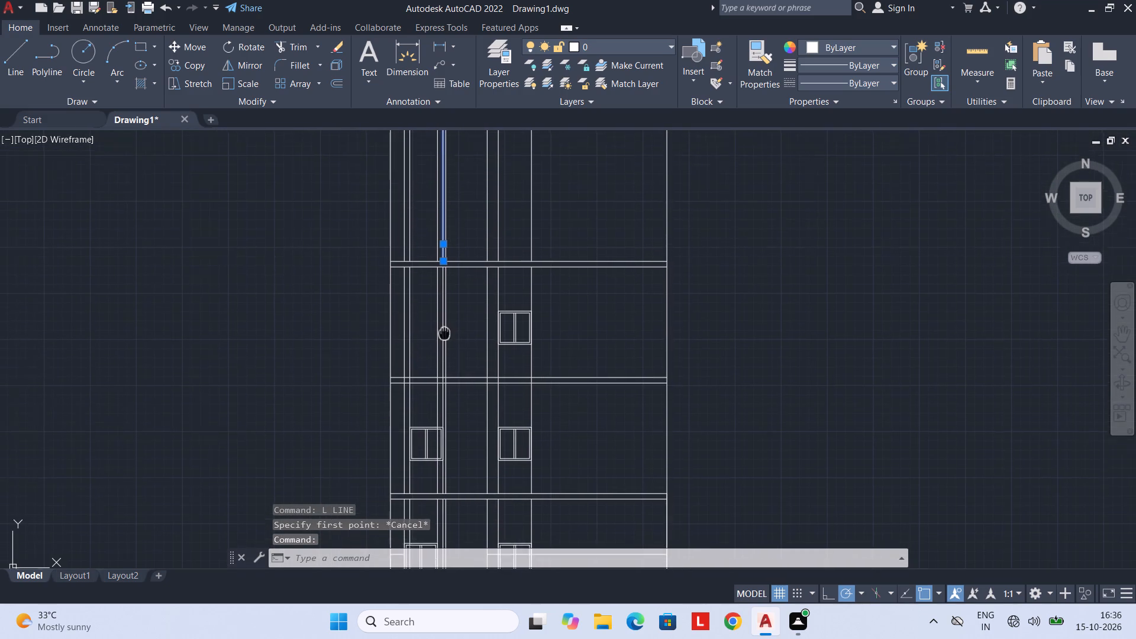
{"action": "middle_click_drag", "start_coordinate": [444, 354], "coordinate": [444, 357]}
{"action": "scroll", "coordinate": [444, 354], "scroll_direction": "up", "scroll_amount": 3}
{"action": "scroll", "coordinate": [452, 374], "scroll_direction": "down", "scroll_amount": 1}
{"action": "middle_click_drag", "start_coordinate": [452, 393], "coordinate": [453, 441]}
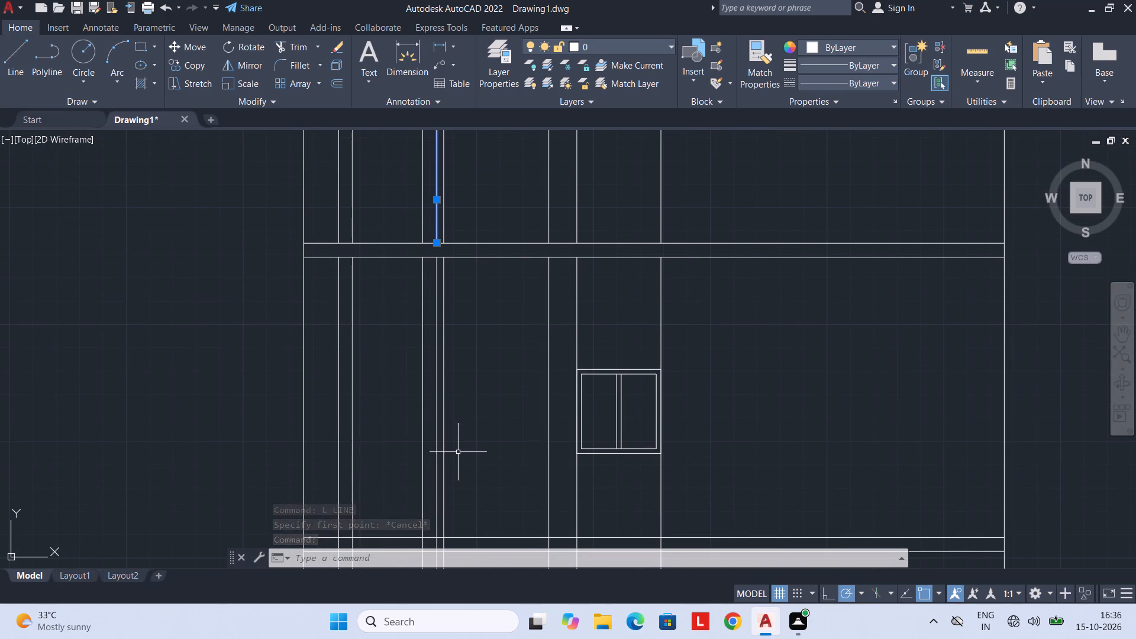
{"action": "middle_click_drag", "start_coordinate": [457, 470], "coordinate": [462, 393]}
Draw the top-floor door outline: a 7' line up from the slab at the left projection line, and across to the right one.
{"action": "key", "text": "l"}
{"action": "key", "text": "space"}
{"action": "scroll", "coordinate": [463, 402], "scroll_direction": "down", "scroll_amount": 2}
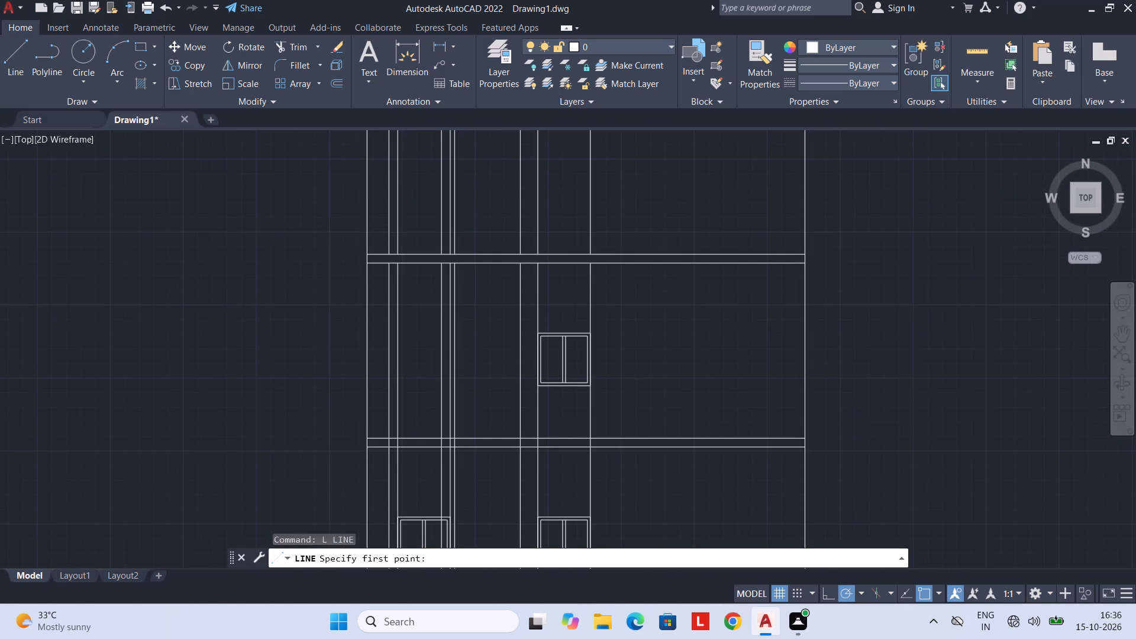
{"action": "scroll", "coordinate": [456, 431], "scroll_direction": "up", "scroll_amount": 2}
{"action": "left_click", "coordinate": [448, 416]}
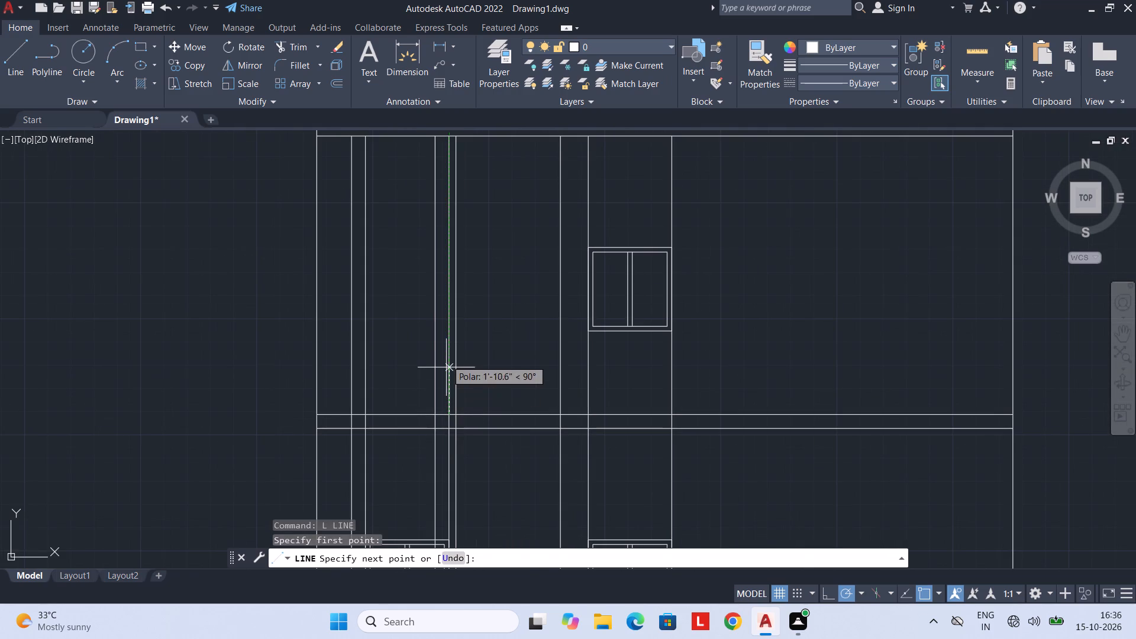
{"action": "type", "text": "7'"}
{"action": "key", "text": "Return"}
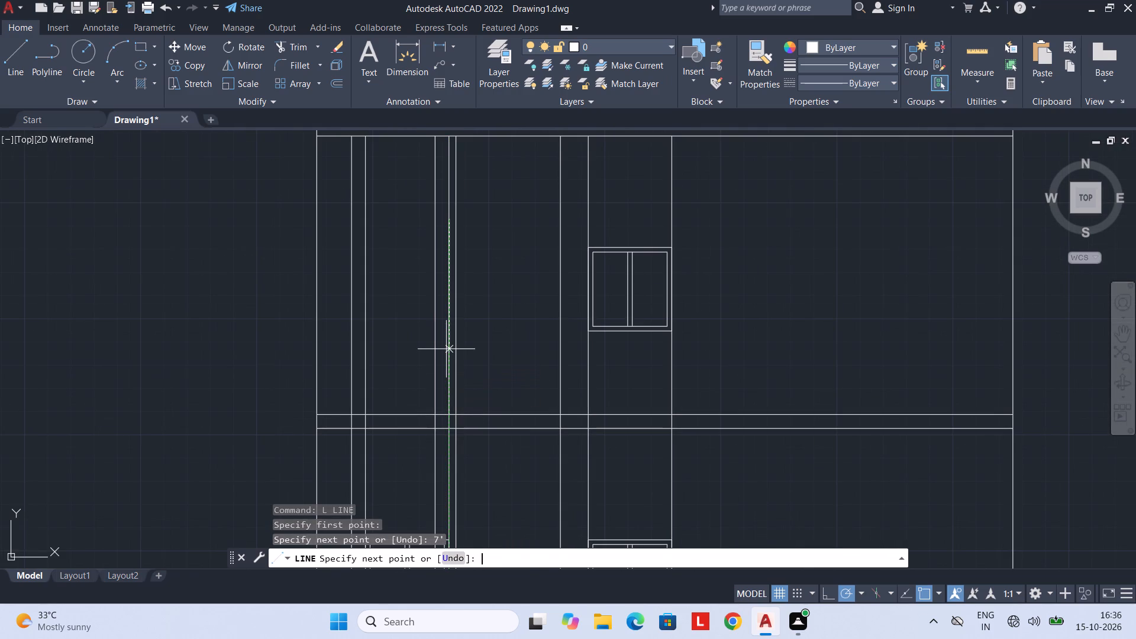
{"action": "left_click", "coordinate": [562, 221]}
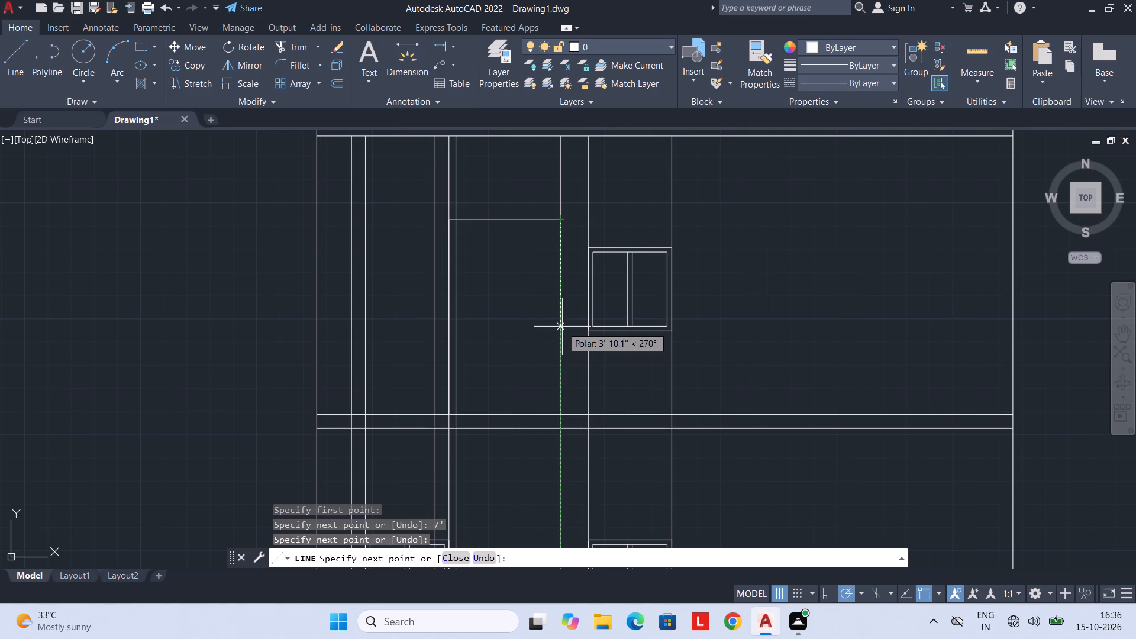
{"action": "key", "text": "Escape"}
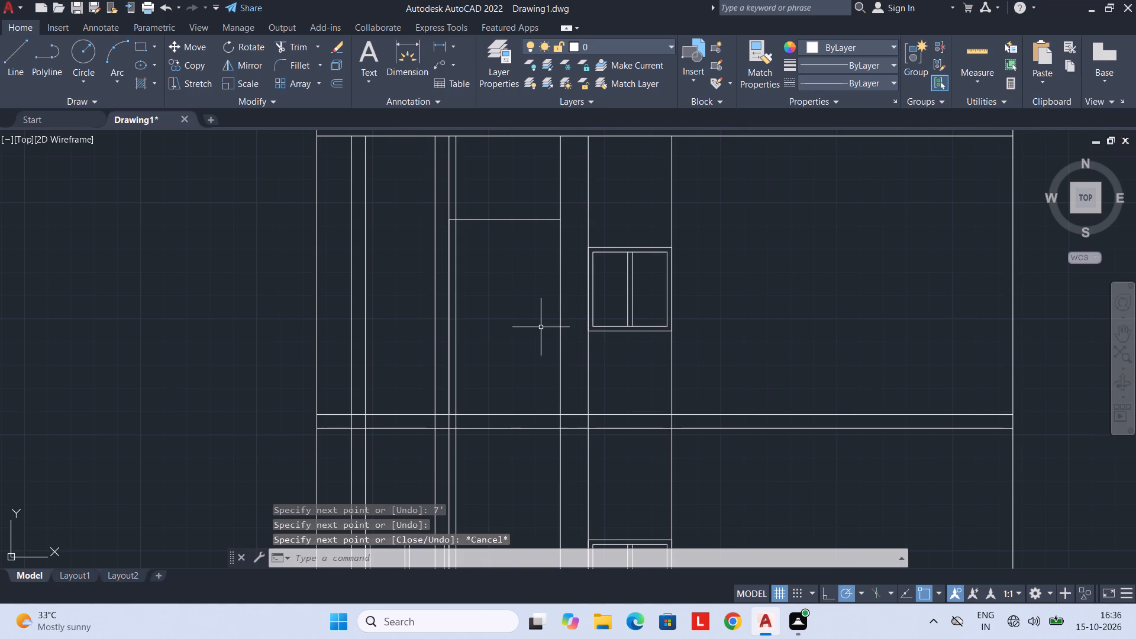
{"action": "key", "text": "Escape"}
Erase the extra vertical projection line just inside the door's left edge on the upper floors.
{"action": "left_click", "coordinate": [454, 280]}
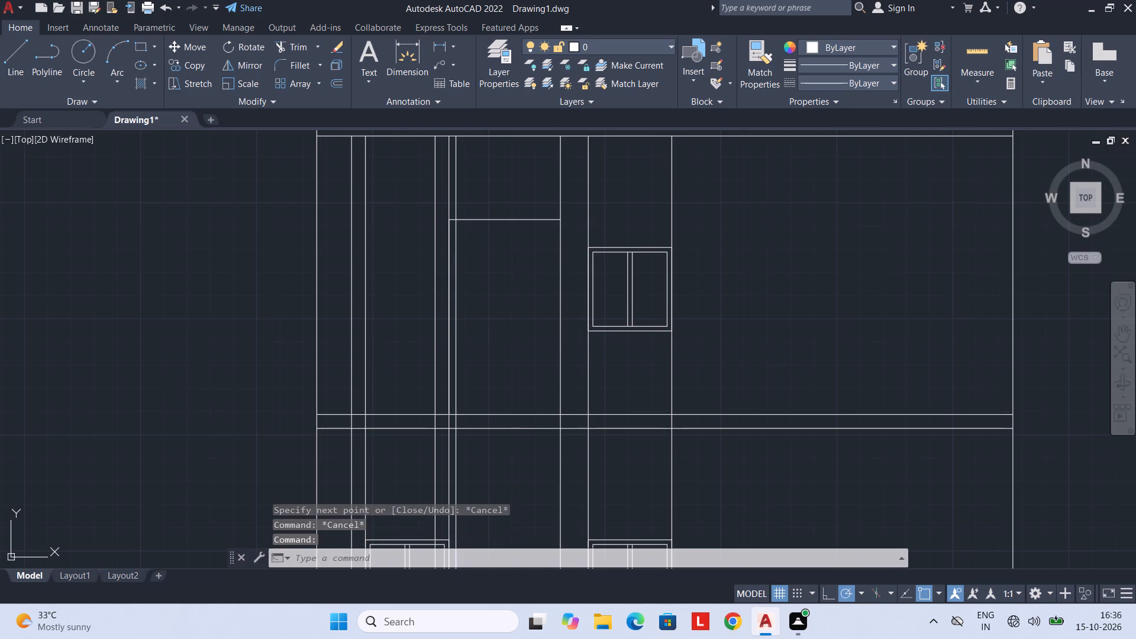
{"action": "key", "text": "Delete"}
Draw a 7' vertical line up from the first-floor slab along the door's left projection line.
{"action": "middle_click_drag", "start_coordinate": [486, 347], "coordinate": [475, 249]}
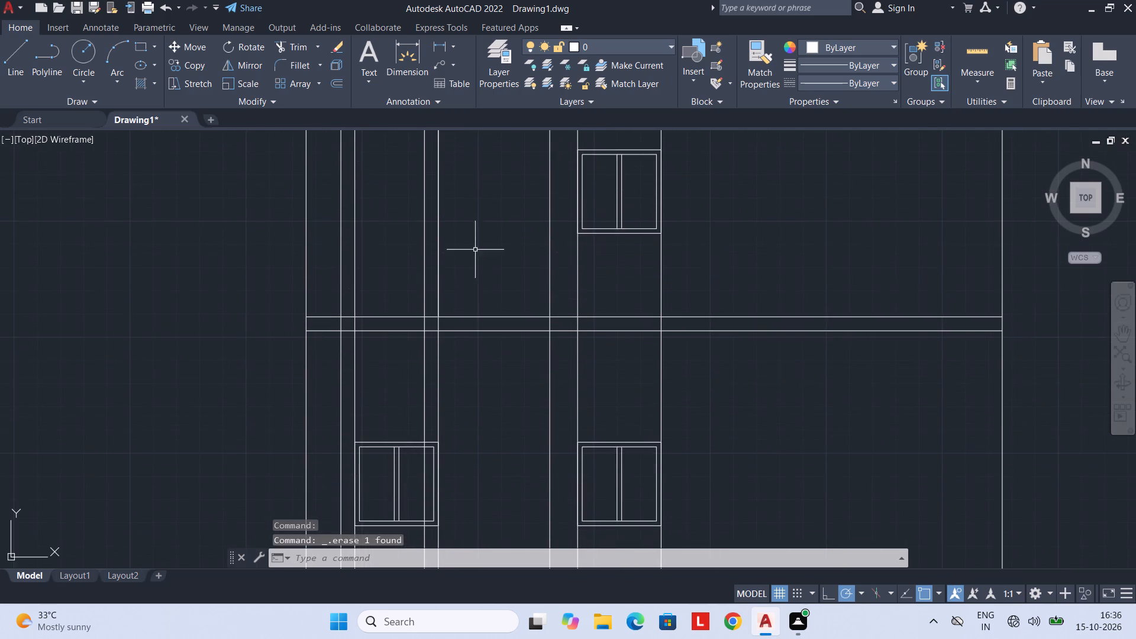
{"action": "middle_click_drag", "start_coordinate": [479, 347], "coordinate": [477, 276]}
{"action": "middle_click_drag", "start_coordinate": [479, 354], "coordinate": [479, 295]}
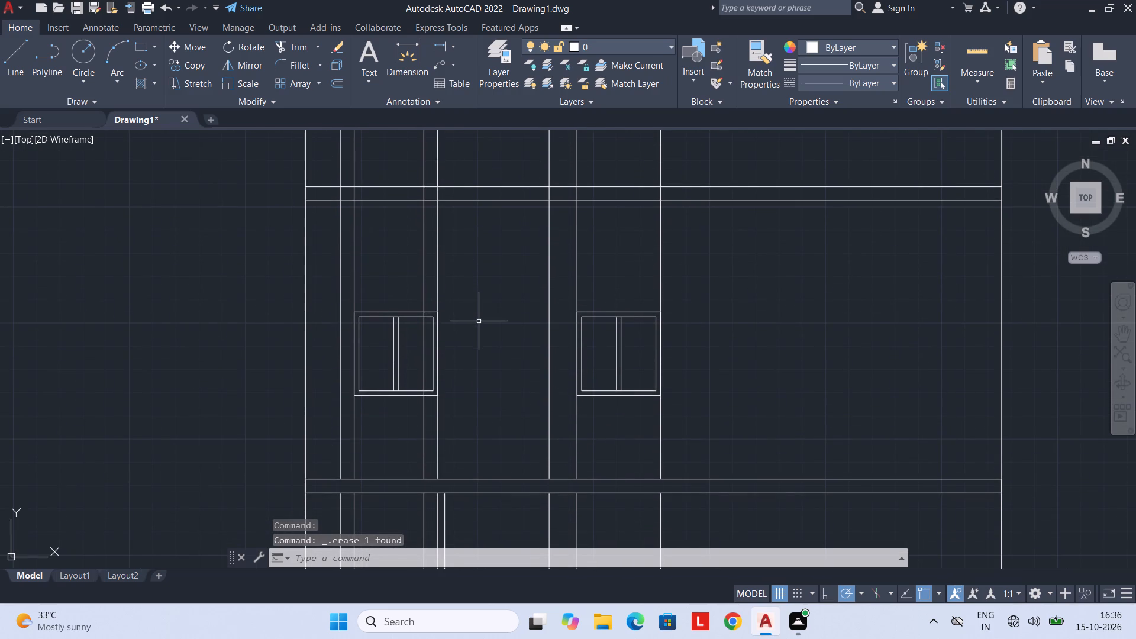
{"action": "key", "text": "l"}
{"action": "key", "text": "space"}
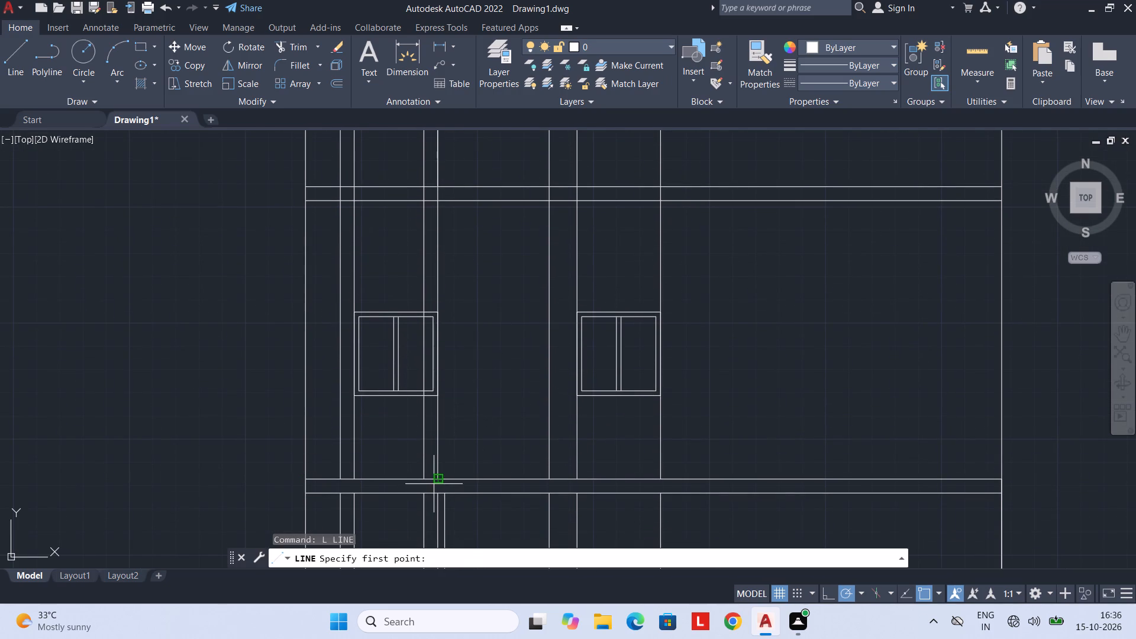
{"action": "left_click_drag", "start_coordinate": [437, 481], "coordinate": [437, 472]}
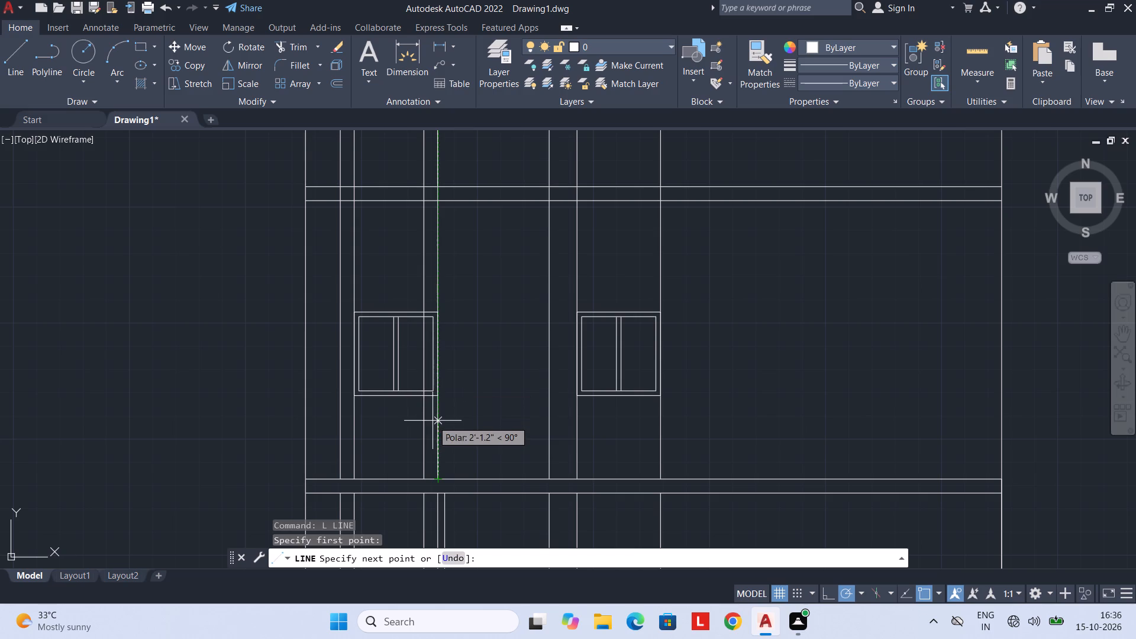
{"action": "type", "text": "7'"}
{"action": "key", "text": "Return"}
{"action": "key", "text": "Escape"}
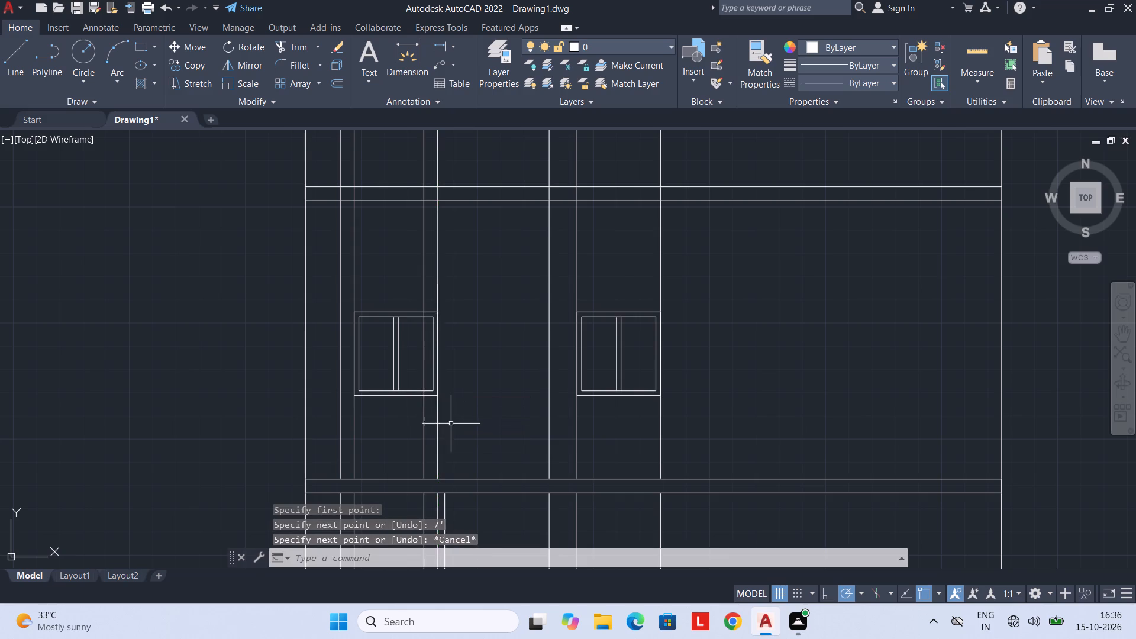
Draw the ground-floor door outline: a 7' line up from the ground line at the left projection line, and across to the right one.
{"action": "middle_click_drag", "start_coordinate": [484, 417], "coordinate": [494, 229]}
{"action": "scroll", "coordinate": [522, 352], "scroll_direction": "down", "scroll_amount": 2}
{"action": "middle_click_drag", "start_coordinate": [500, 406], "coordinate": [496, 387]}
{"action": "scroll", "coordinate": [493, 401], "scroll_direction": "up", "scroll_amount": 2}
{"action": "key", "text": "space"}
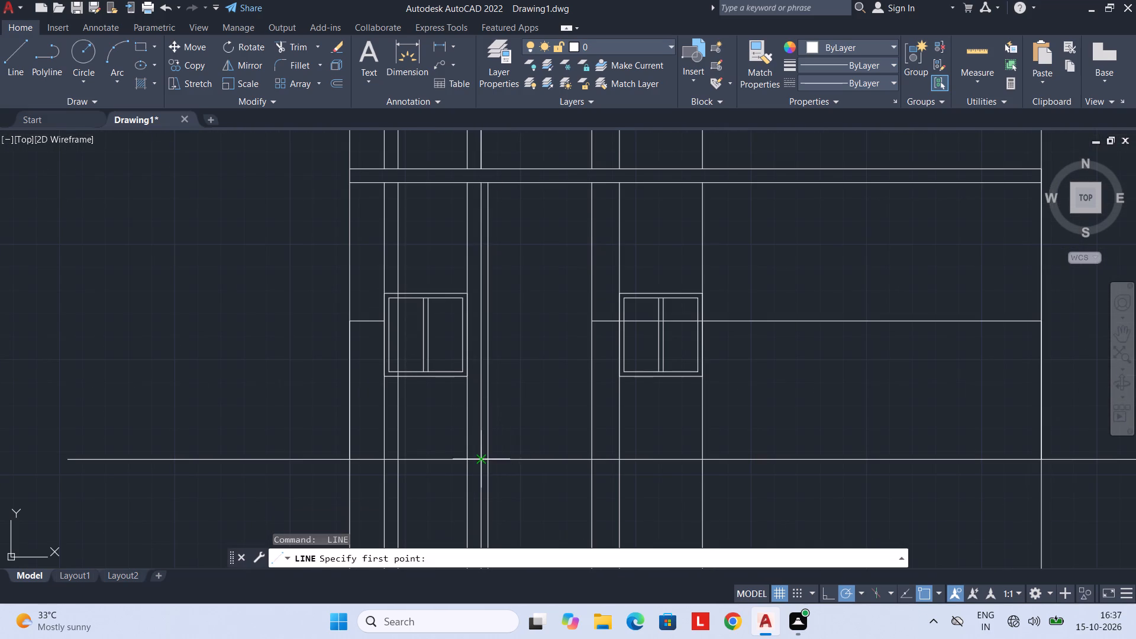
{"action": "scroll", "coordinate": [517, 183], "scroll_direction": "down", "scroll_amount": 2}
{"action": "middle_click_drag", "start_coordinate": [516, 202], "coordinate": [502, 321]}
{"action": "middle_click_drag", "start_coordinate": [512, 224], "coordinate": [506, 305]}
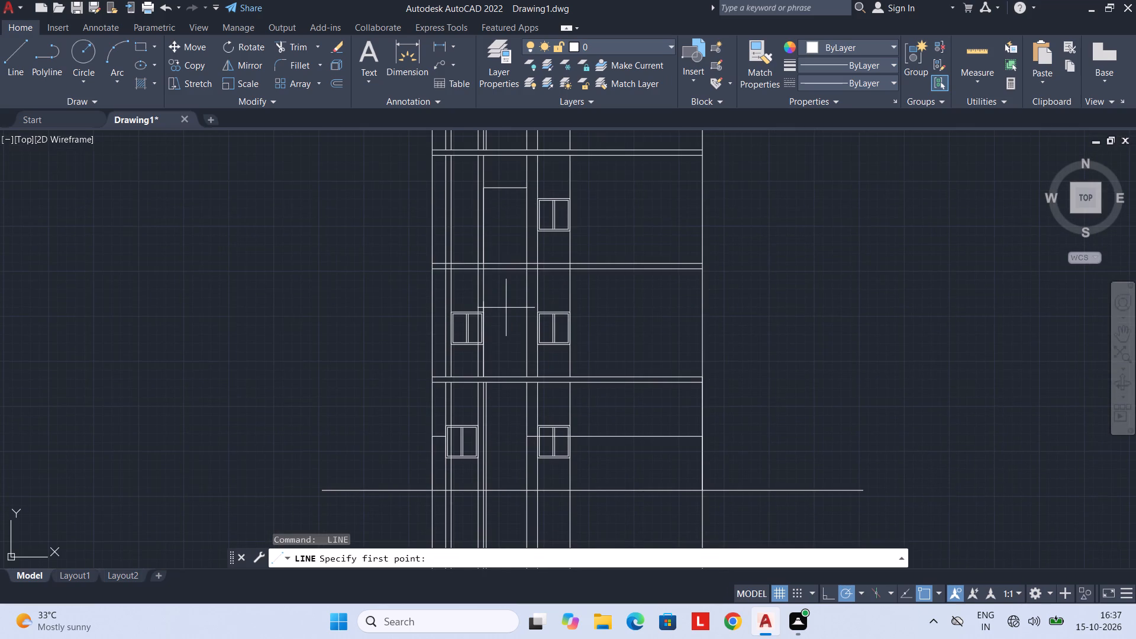
{"action": "middle_click_drag", "start_coordinate": [504, 369], "coordinate": [489, 305]}
{"action": "scroll", "coordinate": [472, 428], "scroll_direction": "up", "scroll_amount": 1}
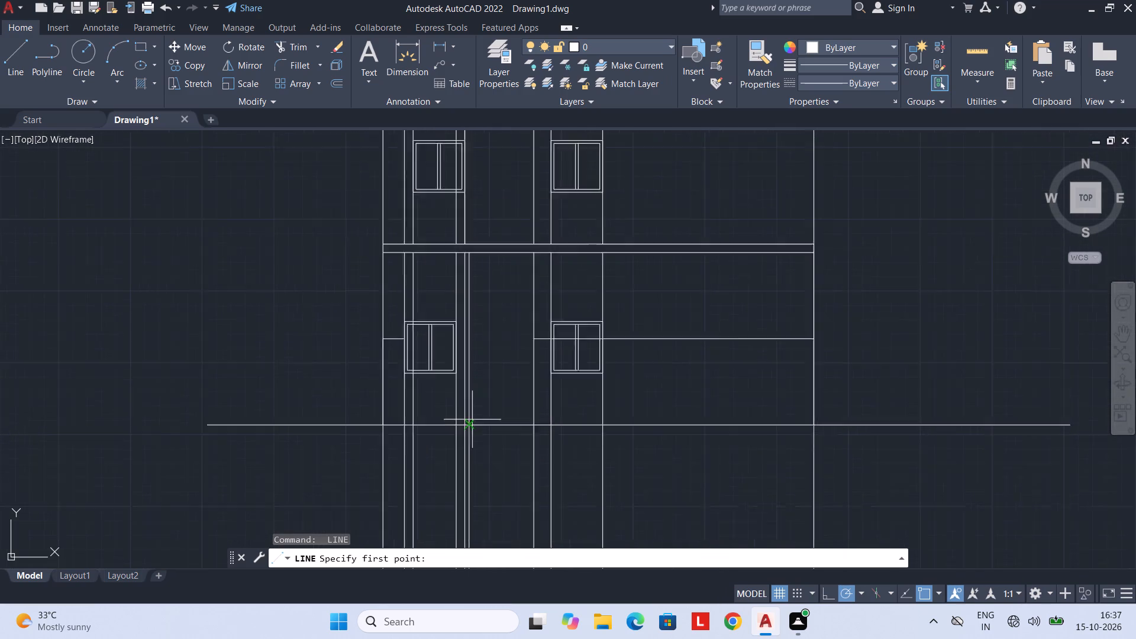
{"action": "scroll", "coordinate": [472, 419], "scroll_direction": "up", "scroll_amount": 1}
{"action": "left_click", "coordinate": [463, 431]}
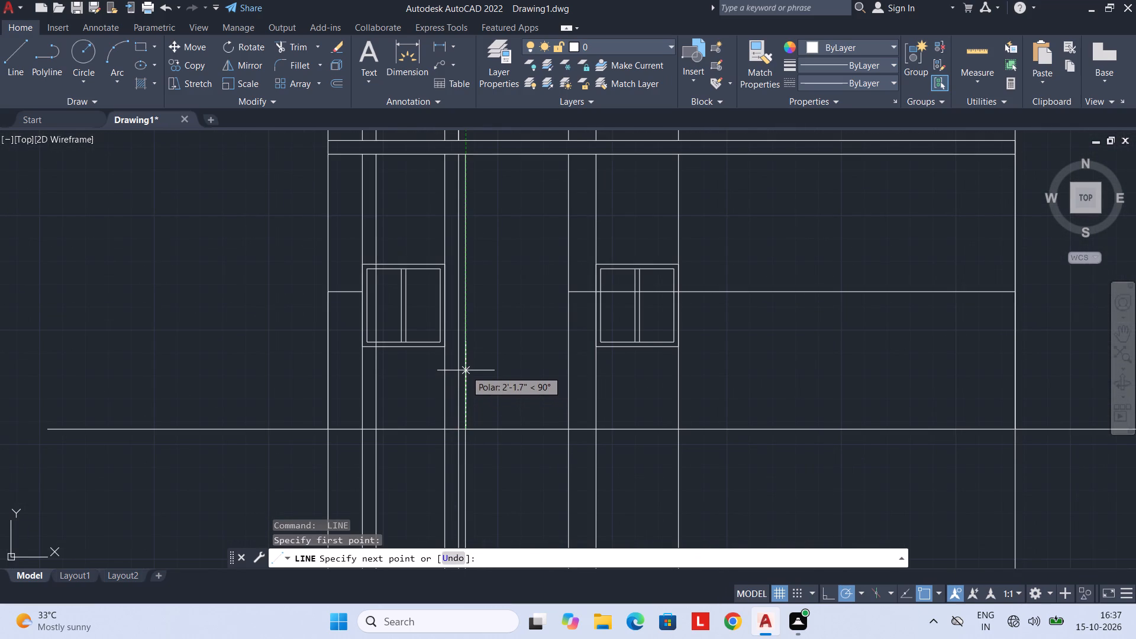
{"action": "type", "text": "7'"}
{"action": "key", "text": "Return"}
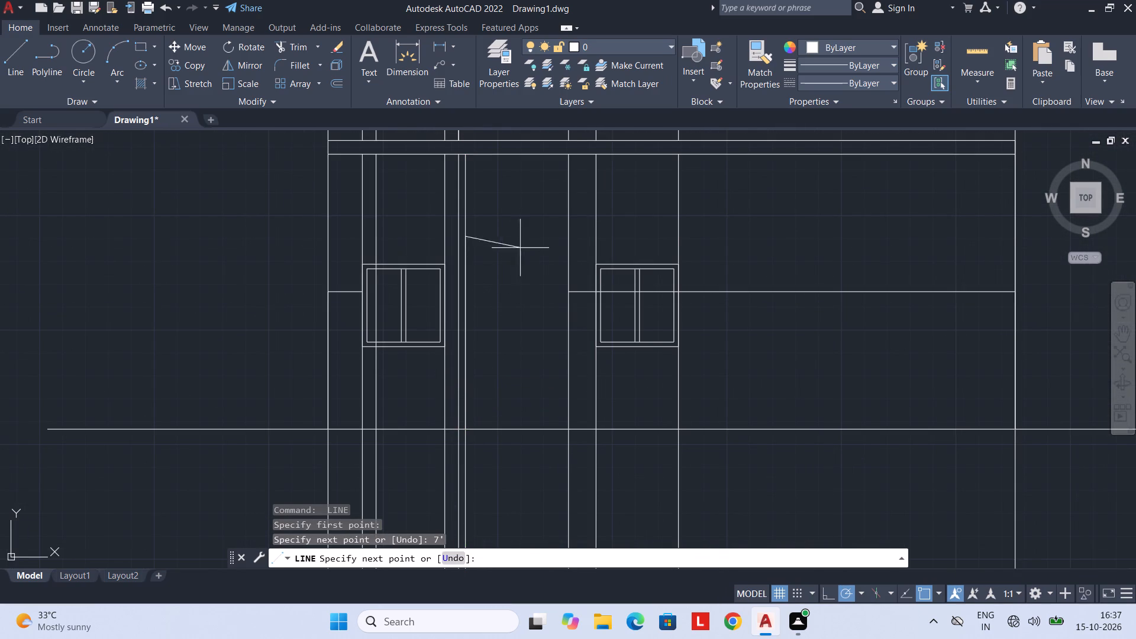
{"action": "left_click", "coordinate": [568, 240]}
{"action": "key", "text": "Escape"}
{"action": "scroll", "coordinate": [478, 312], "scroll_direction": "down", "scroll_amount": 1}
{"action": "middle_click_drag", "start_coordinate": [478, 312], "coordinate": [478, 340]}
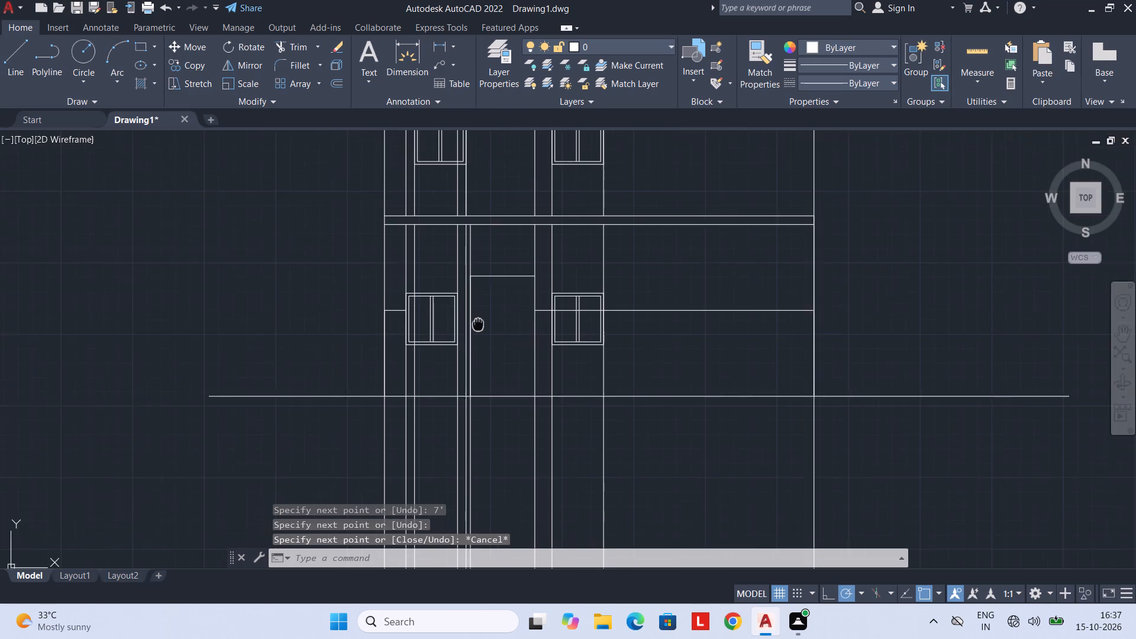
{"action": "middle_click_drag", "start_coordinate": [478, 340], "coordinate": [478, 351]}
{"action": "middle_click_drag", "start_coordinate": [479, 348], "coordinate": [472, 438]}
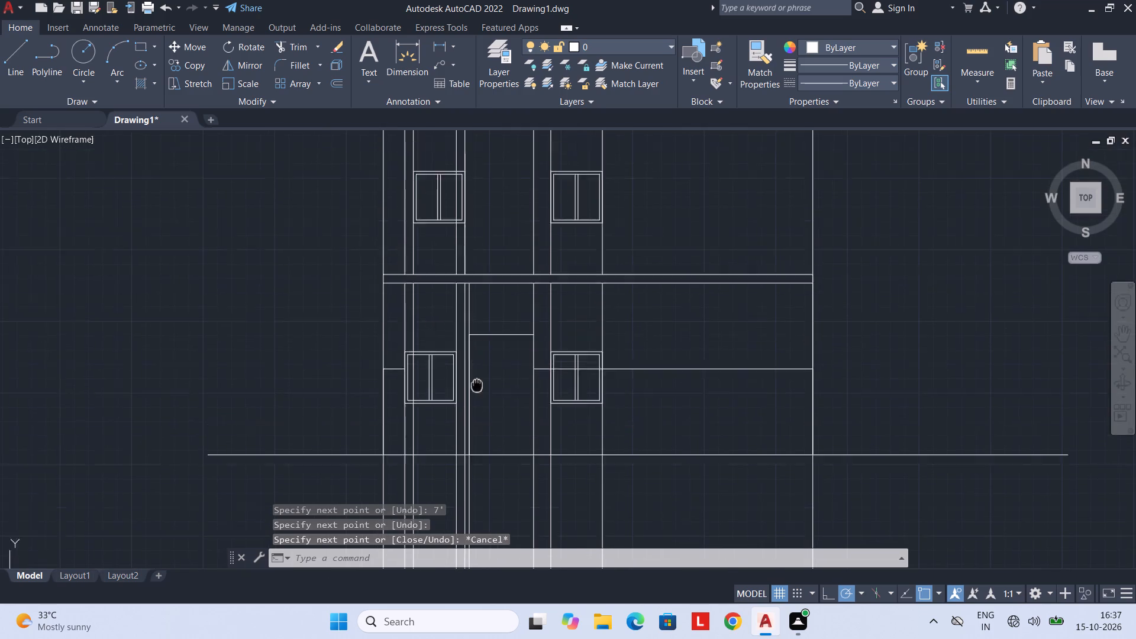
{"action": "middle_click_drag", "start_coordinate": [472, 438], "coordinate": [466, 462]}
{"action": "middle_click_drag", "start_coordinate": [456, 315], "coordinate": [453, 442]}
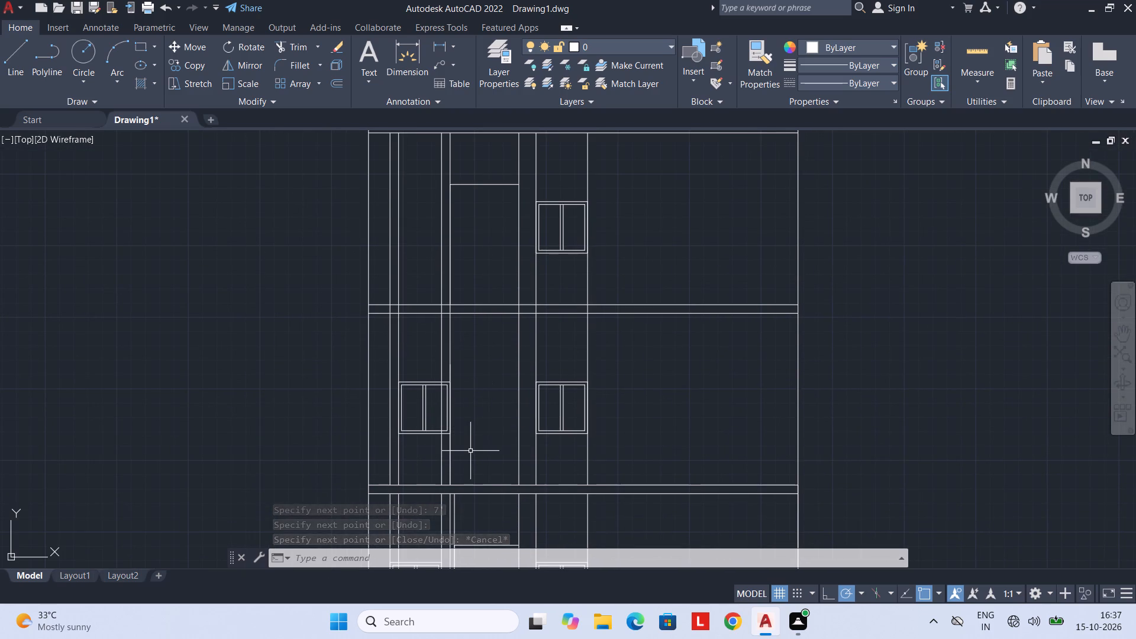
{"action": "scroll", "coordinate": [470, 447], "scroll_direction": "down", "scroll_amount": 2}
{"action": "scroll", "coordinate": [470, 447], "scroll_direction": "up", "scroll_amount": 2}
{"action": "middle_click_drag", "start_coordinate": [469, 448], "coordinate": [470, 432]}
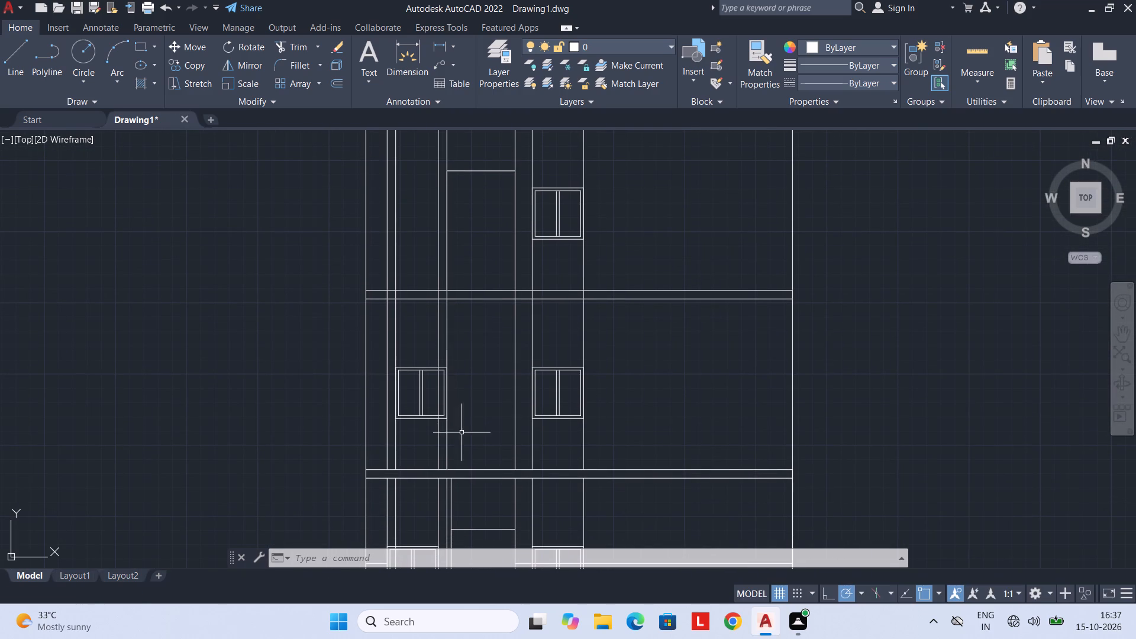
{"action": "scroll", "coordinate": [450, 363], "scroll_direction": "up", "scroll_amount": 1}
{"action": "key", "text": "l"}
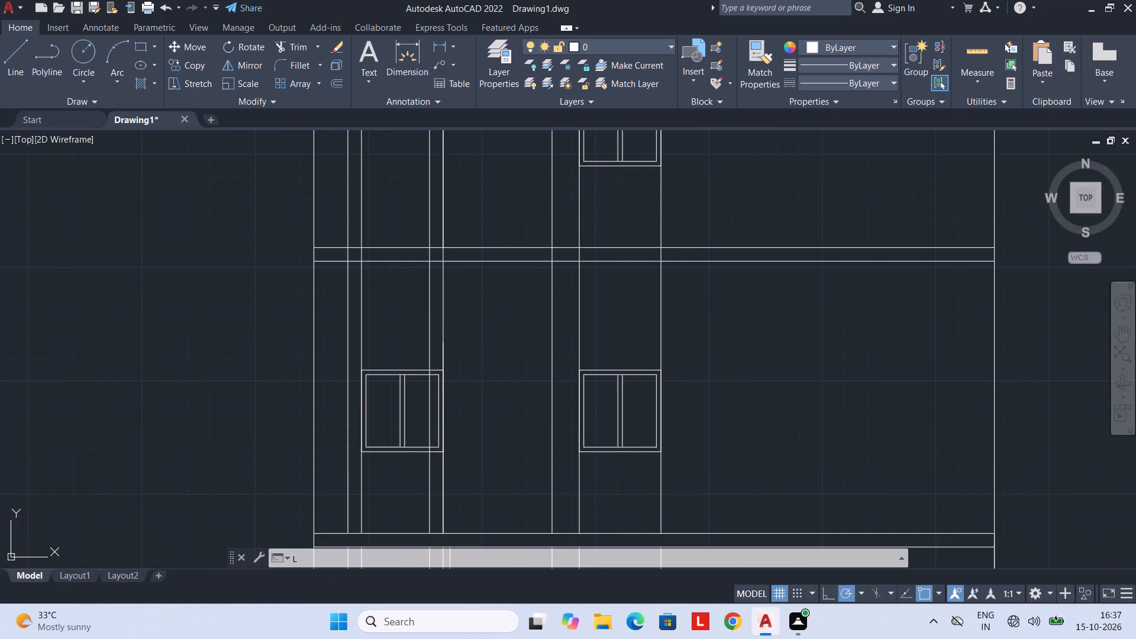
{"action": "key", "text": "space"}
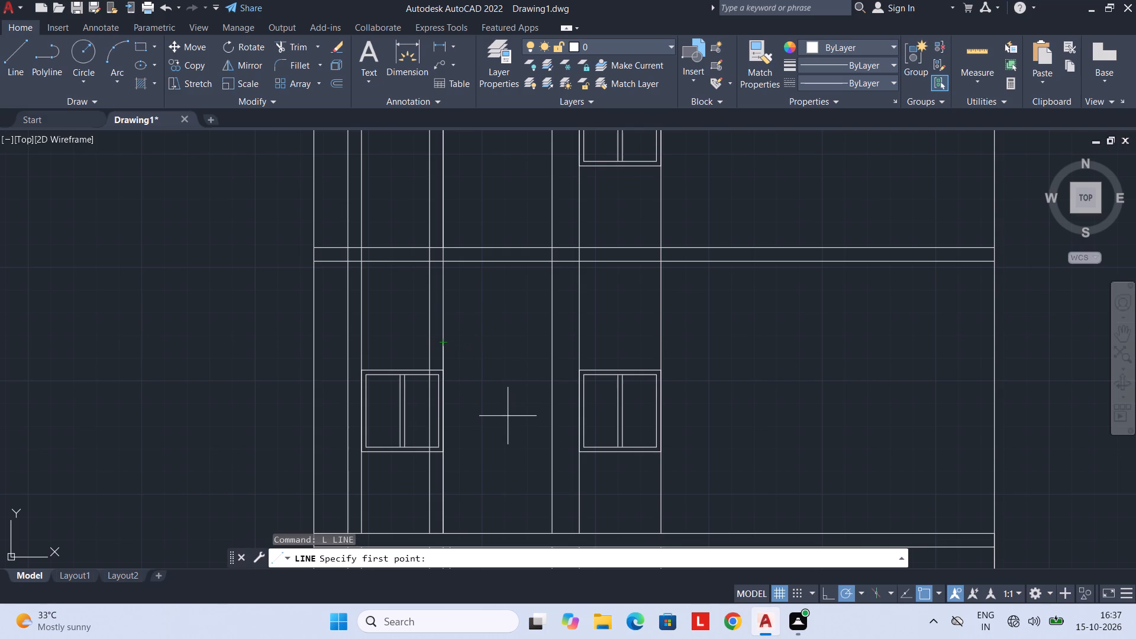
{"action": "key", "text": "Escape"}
Erase the horizontal head line of the ground-floor door.
{"action": "middle_click_drag", "start_coordinate": [509, 421], "coordinate": [496, 254]}
{"action": "scroll", "coordinate": [505, 356], "scroll_direction": "down", "scroll_amount": 2}
{"action": "left_click", "coordinate": [495, 398]}
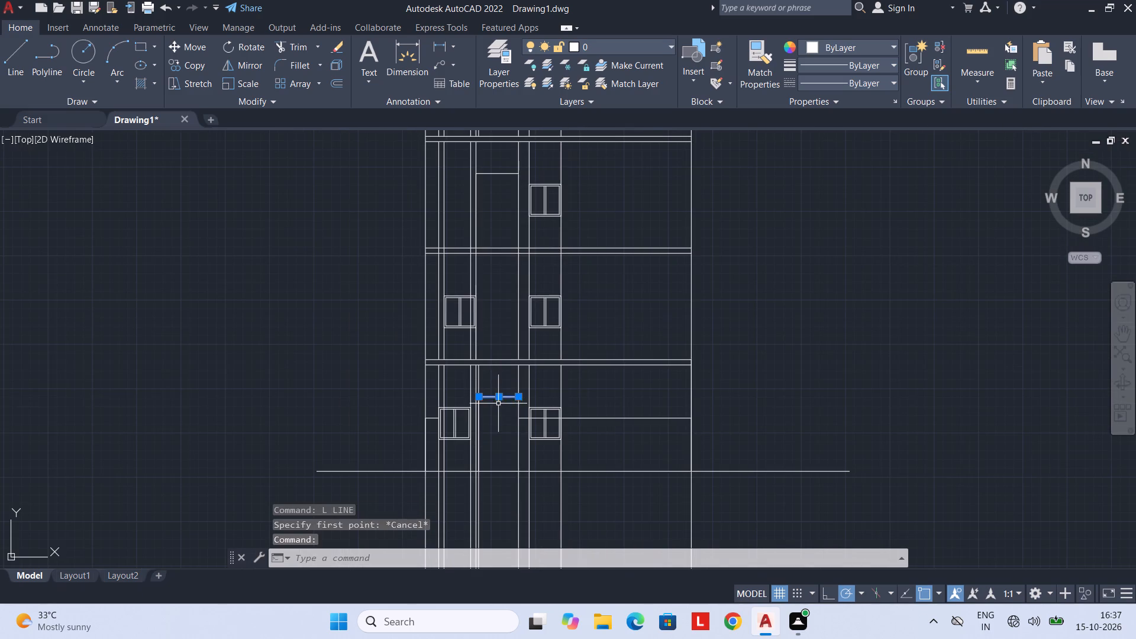
{"action": "key", "text": "Delete"}
Complete the top-floor door outline with a line from the head's right end down to the slab and across to the left edge.
{"action": "middle_click_drag", "start_coordinate": [522, 220], "coordinate": [487, 393]}
{"action": "scroll", "coordinate": [440, 364], "scroll_direction": "up", "scroll_amount": 2}
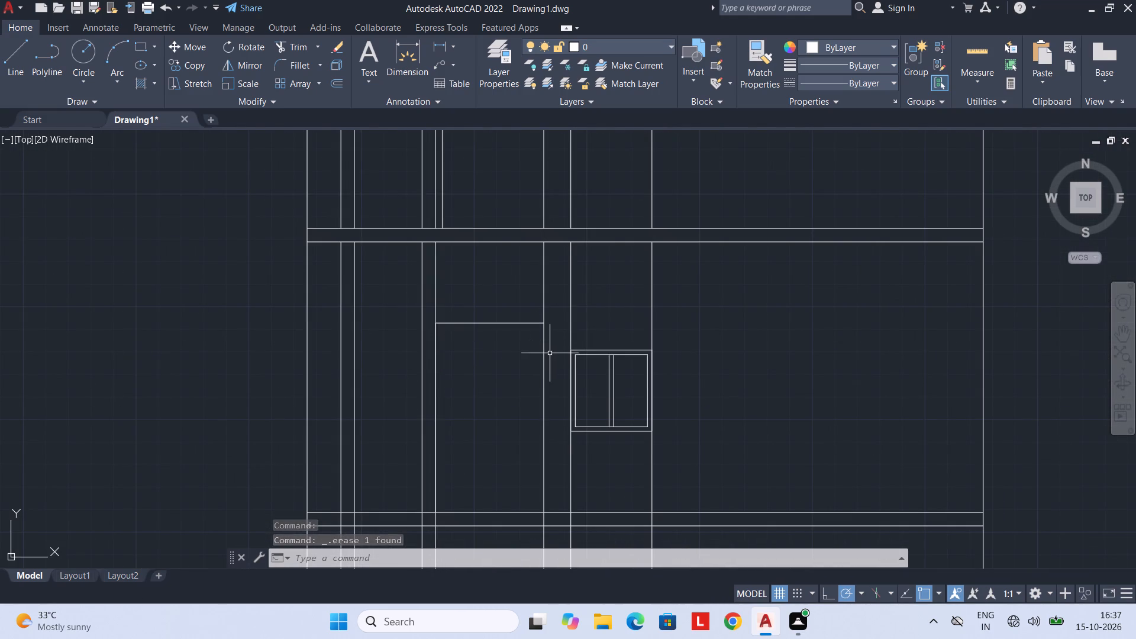
{"action": "key", "text": "l"}
{"action": "key", "text": "space"}
{"action": "left_click", "coordinate": [544, 322]}
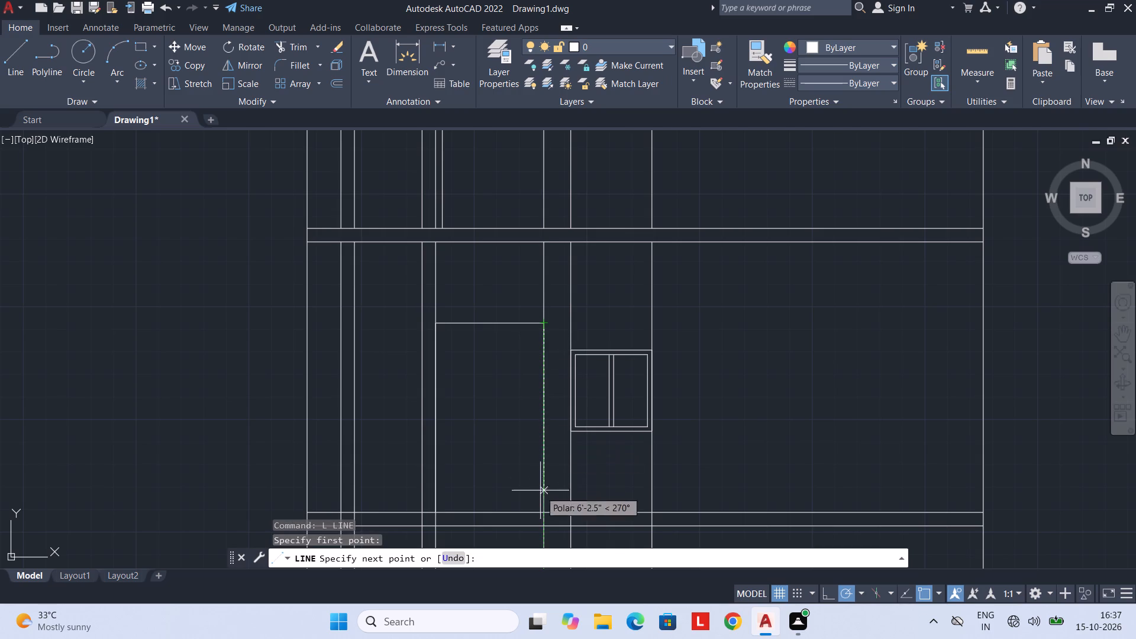
{"action": "left_click", "coordinate": [542, 512]}
{"action": "left_click", "coordinate": [436, 515]}
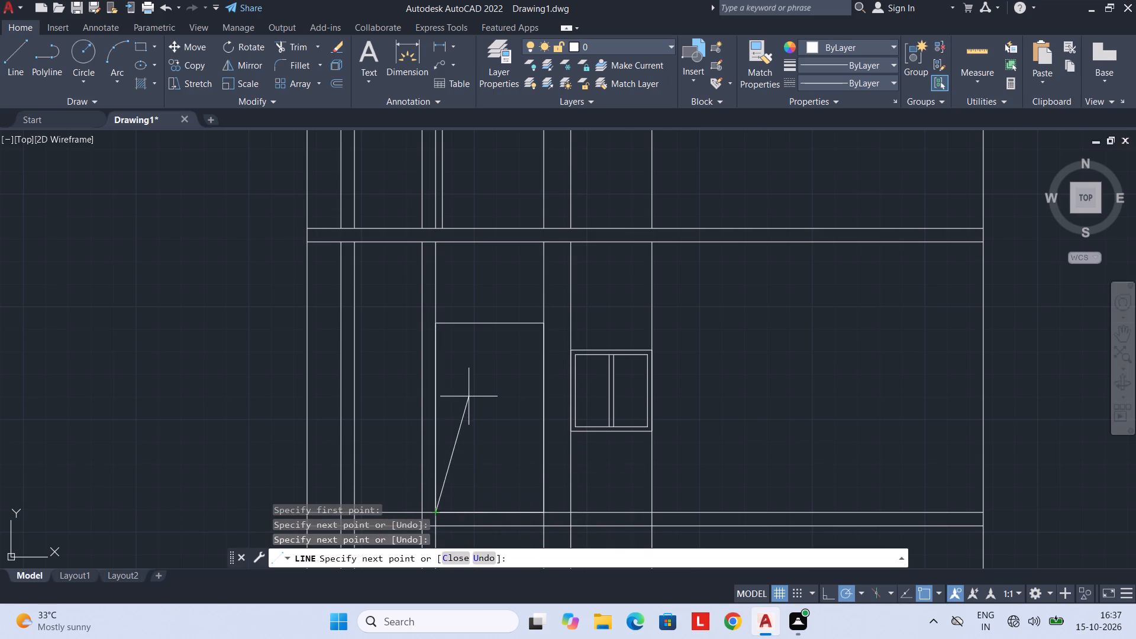
{"action": "key", "text": "Escape"}
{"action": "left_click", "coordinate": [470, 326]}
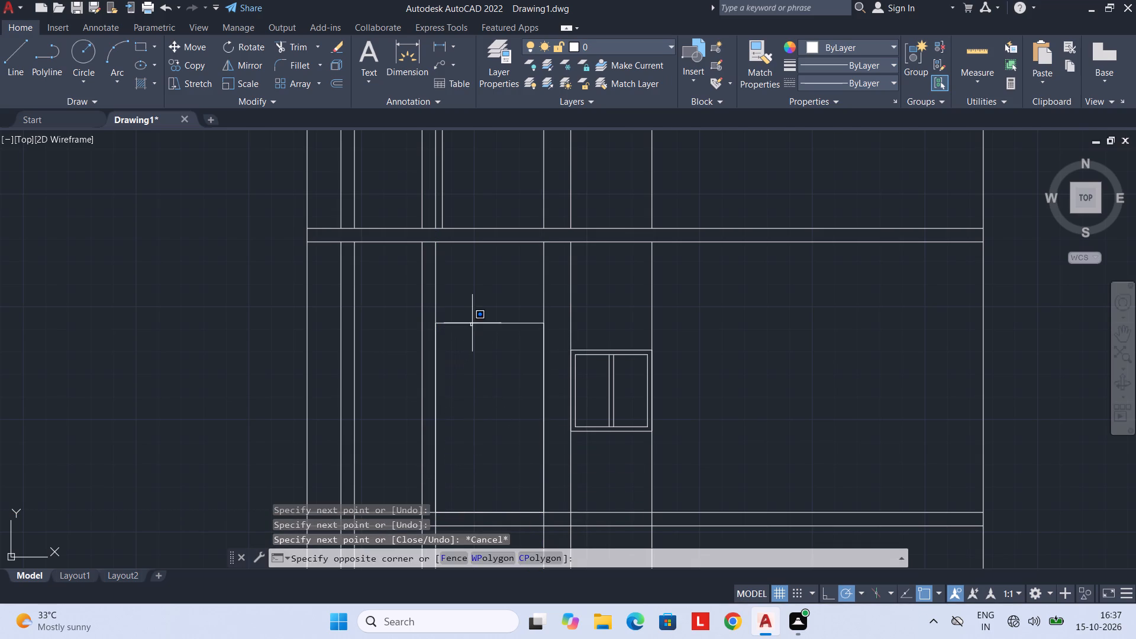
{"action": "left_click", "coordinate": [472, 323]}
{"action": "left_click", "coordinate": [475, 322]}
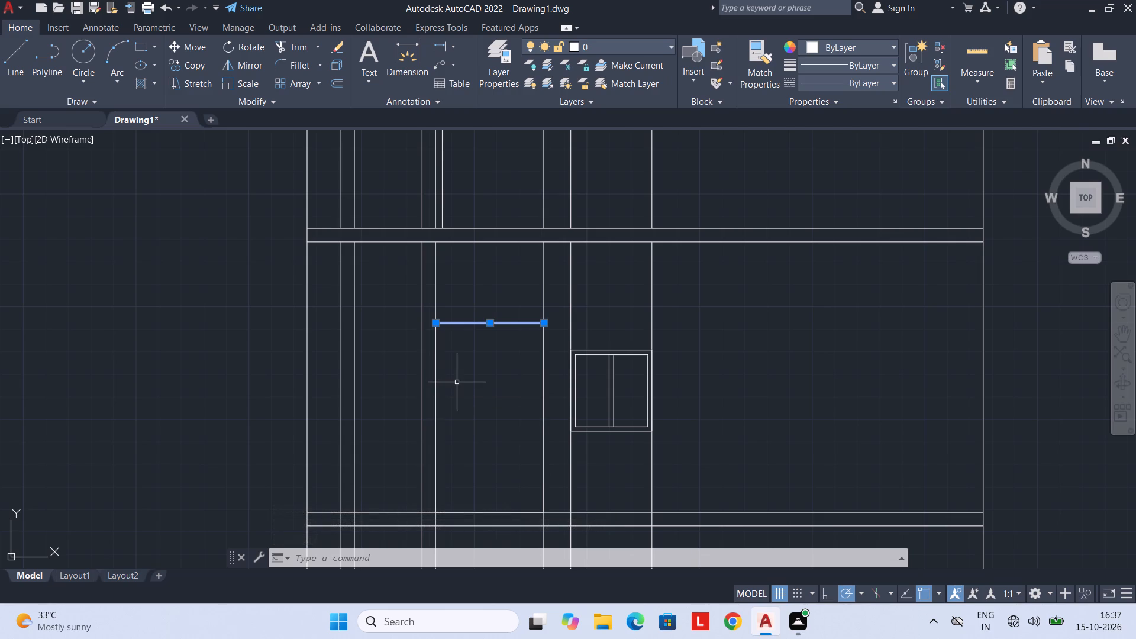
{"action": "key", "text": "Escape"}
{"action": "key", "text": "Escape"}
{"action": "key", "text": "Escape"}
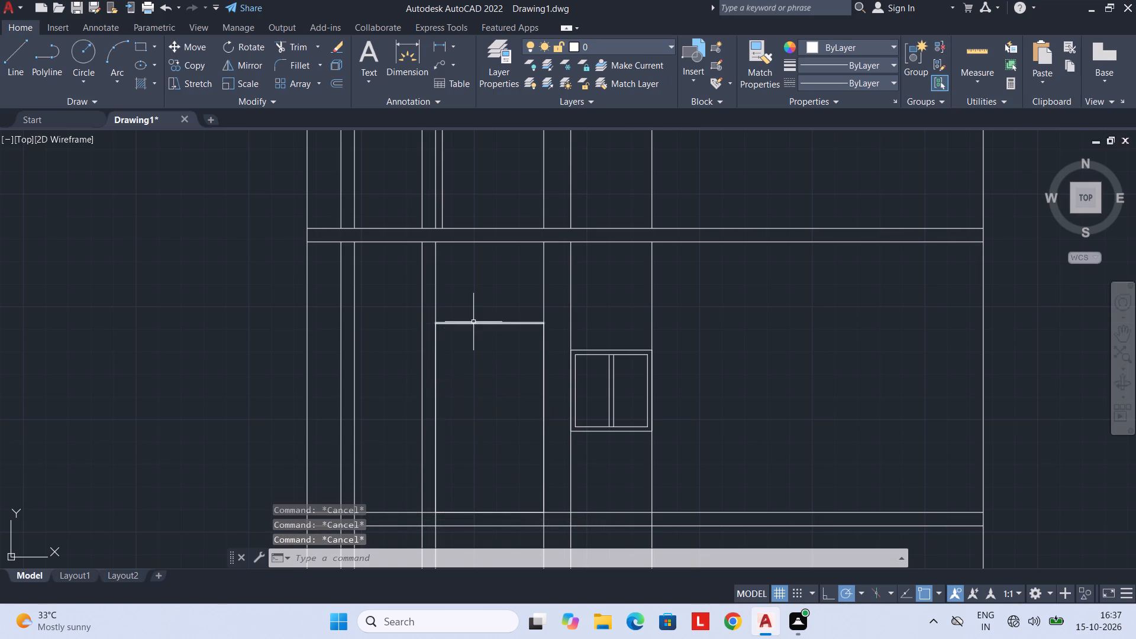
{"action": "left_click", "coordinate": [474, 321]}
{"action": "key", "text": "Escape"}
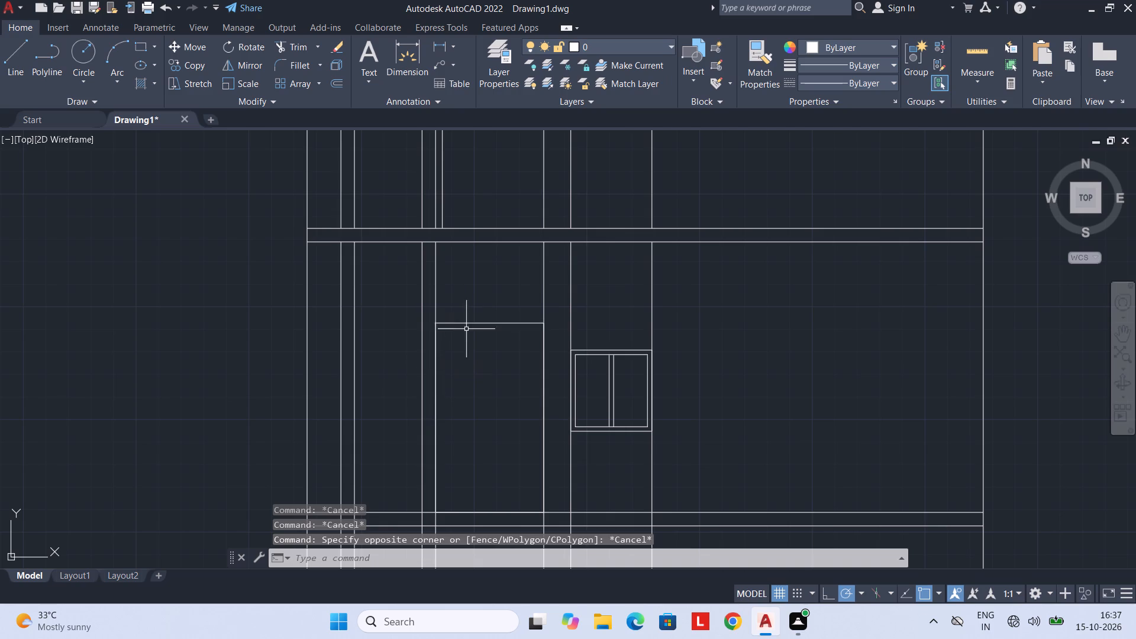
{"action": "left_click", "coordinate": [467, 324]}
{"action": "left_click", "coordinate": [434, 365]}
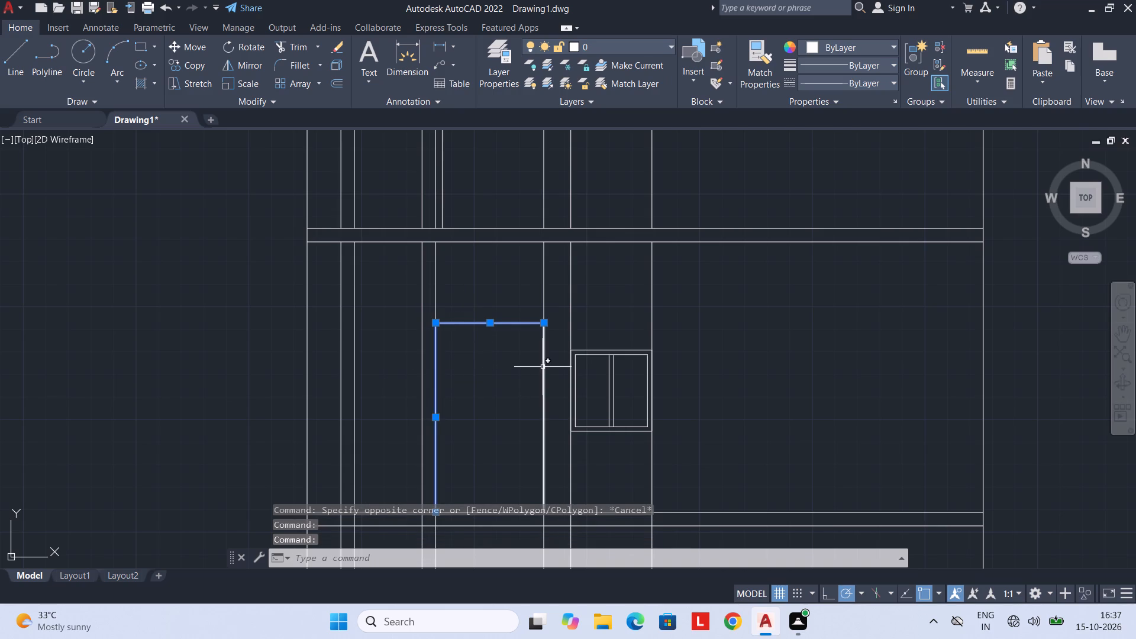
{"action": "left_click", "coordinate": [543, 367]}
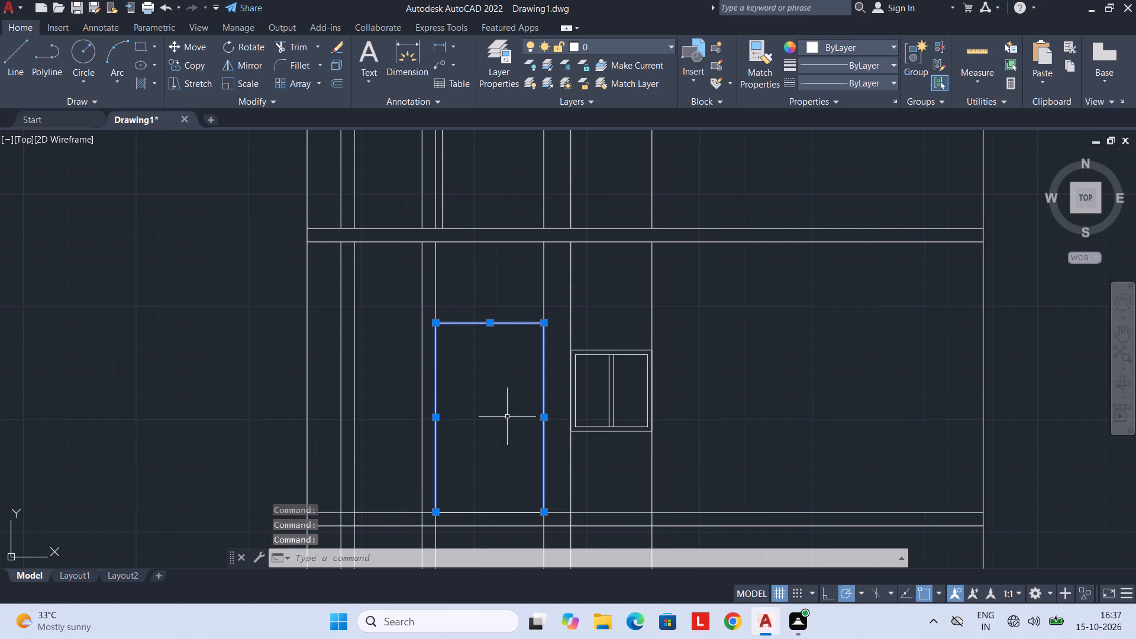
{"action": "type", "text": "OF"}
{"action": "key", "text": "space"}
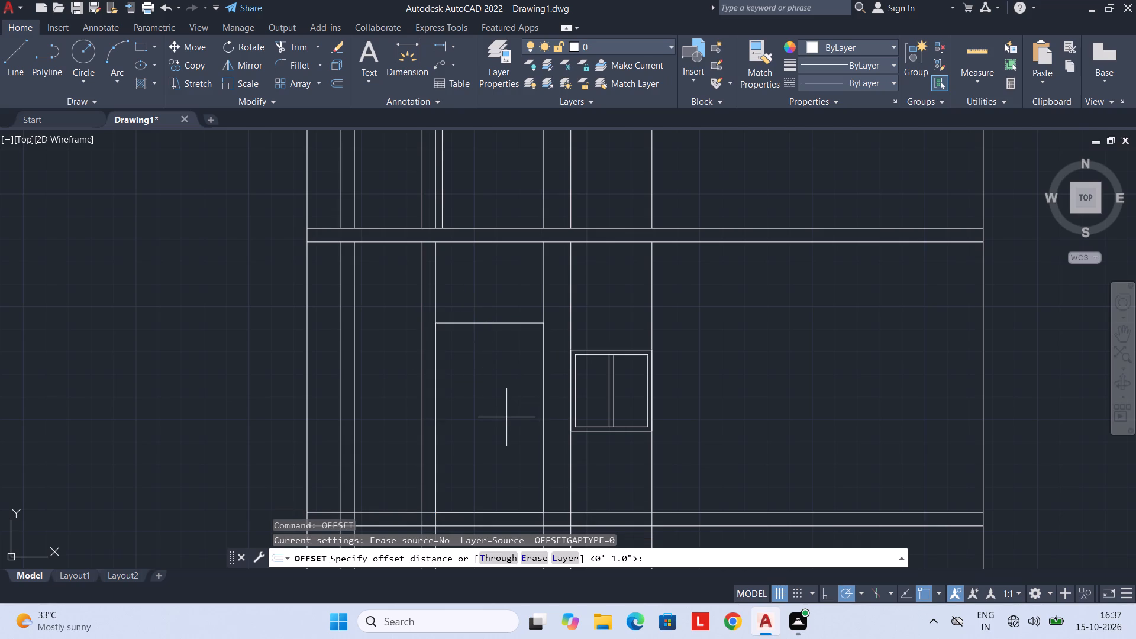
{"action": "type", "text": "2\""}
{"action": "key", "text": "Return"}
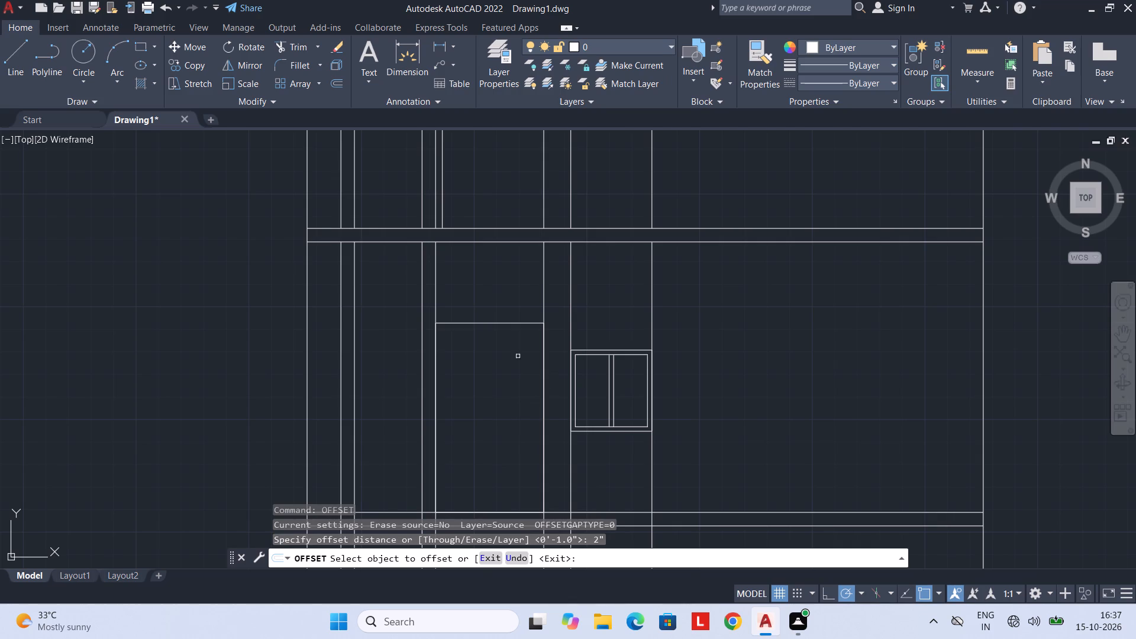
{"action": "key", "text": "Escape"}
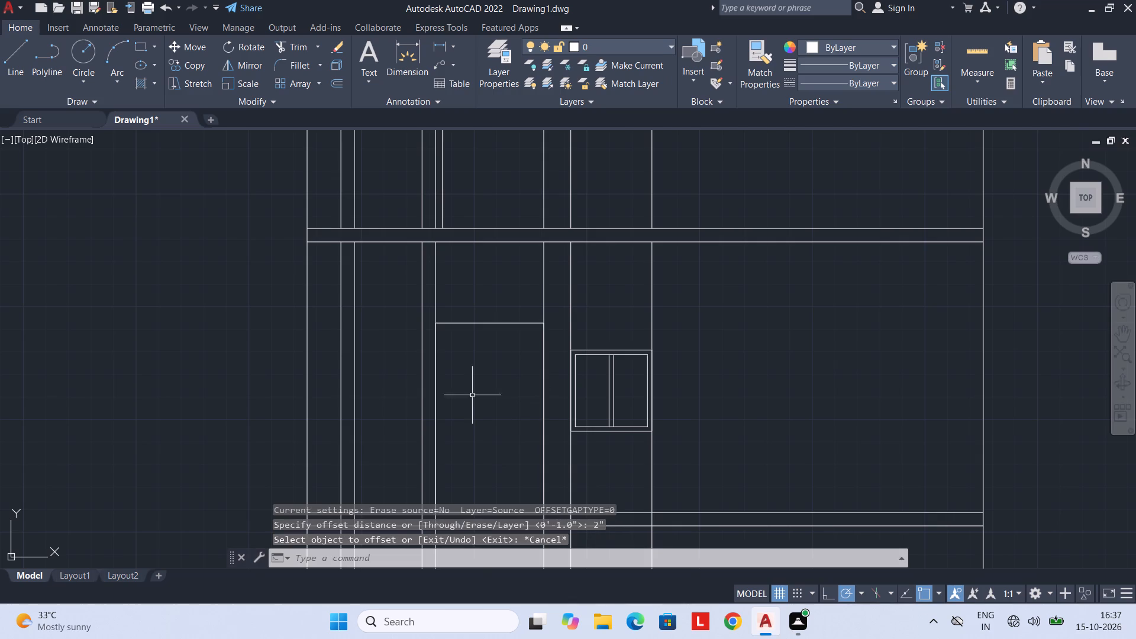
Join the head and both side lines of the top-floor door into one polyline.
{"action": "left_click", "coordinate": [477, 322]}
{"action": "left_click", "coordinate": [435, 360]}
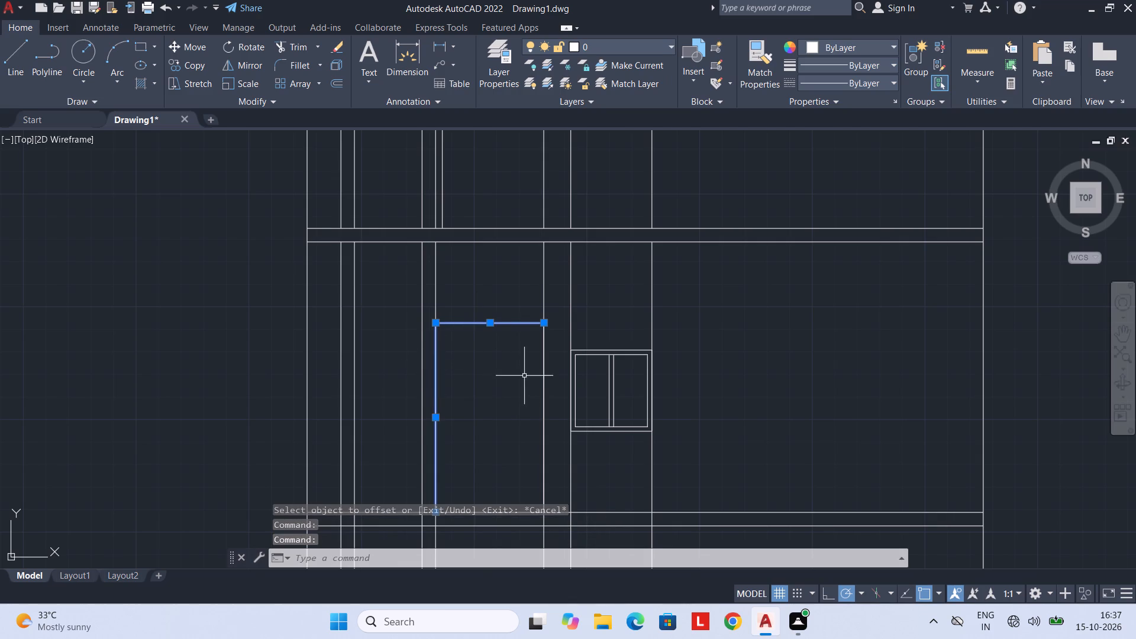
{"action": "left_click", "coordinate": [544, 362]}
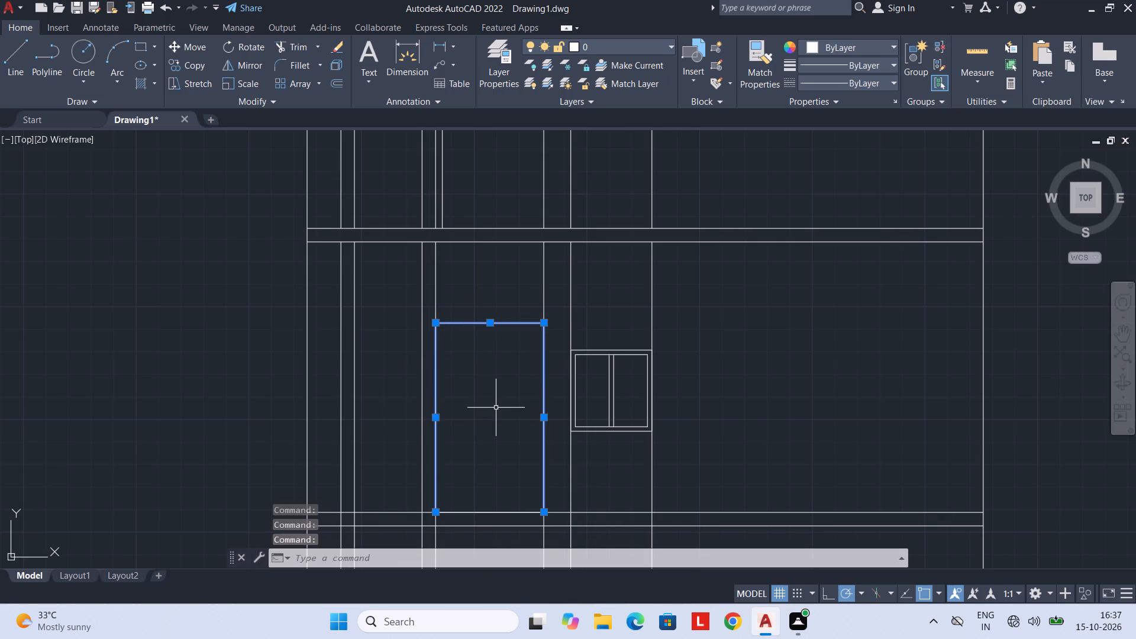
{"action": "key", "text": "j"}
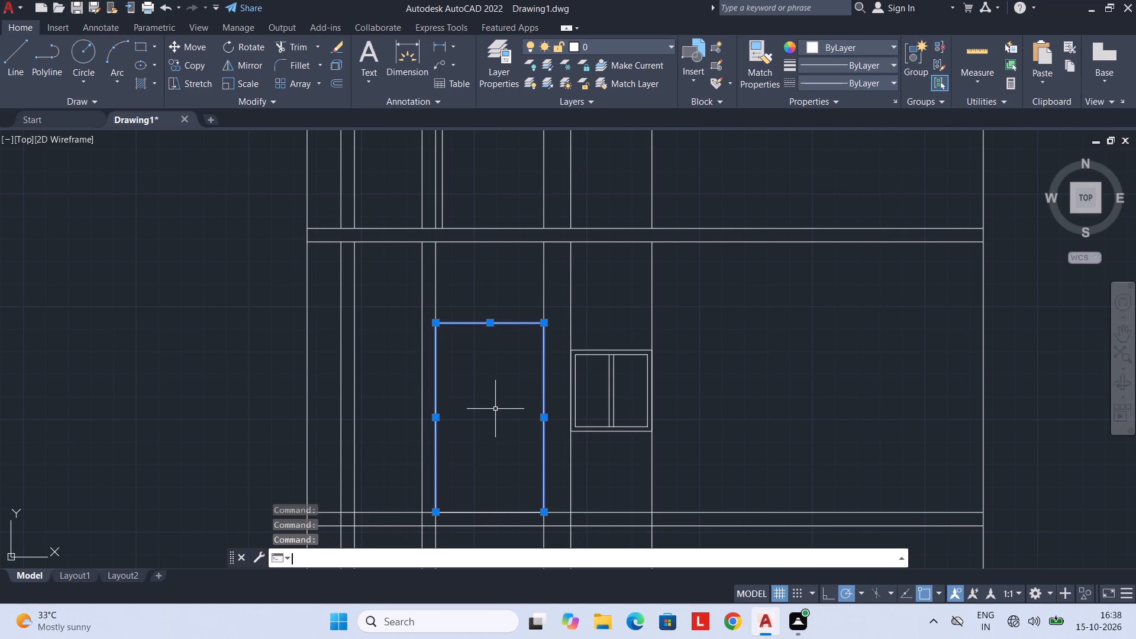
{"action": "key", "text": "Return"}
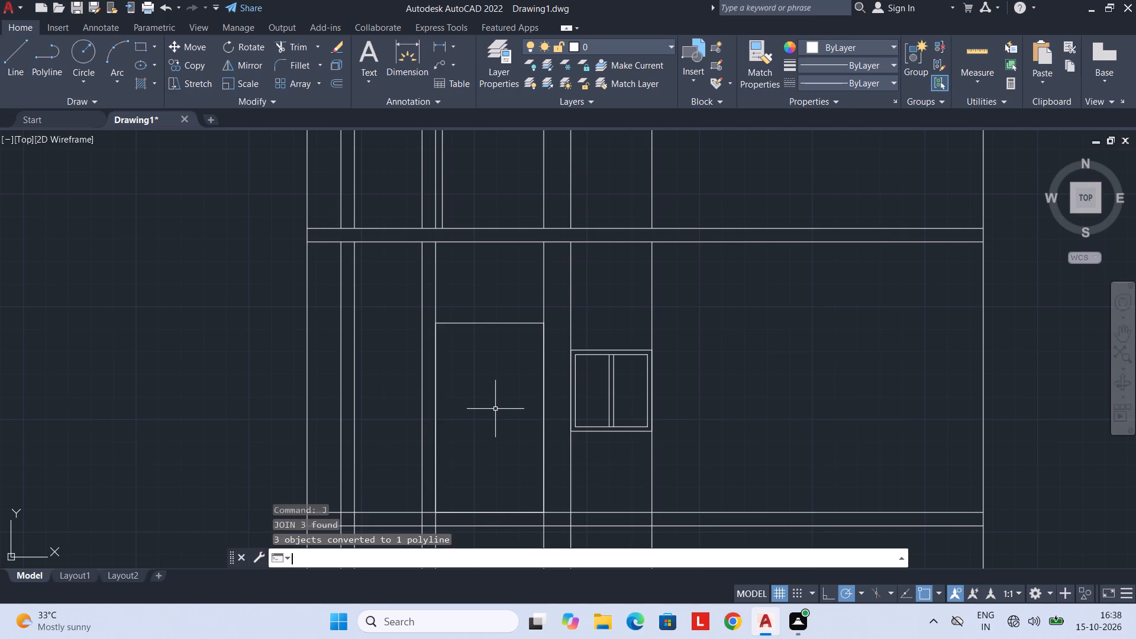
Offset the joined top-floor door outline 2" inward to form its frame.
{"action": "left_click", "coordinate": [512, 321]}
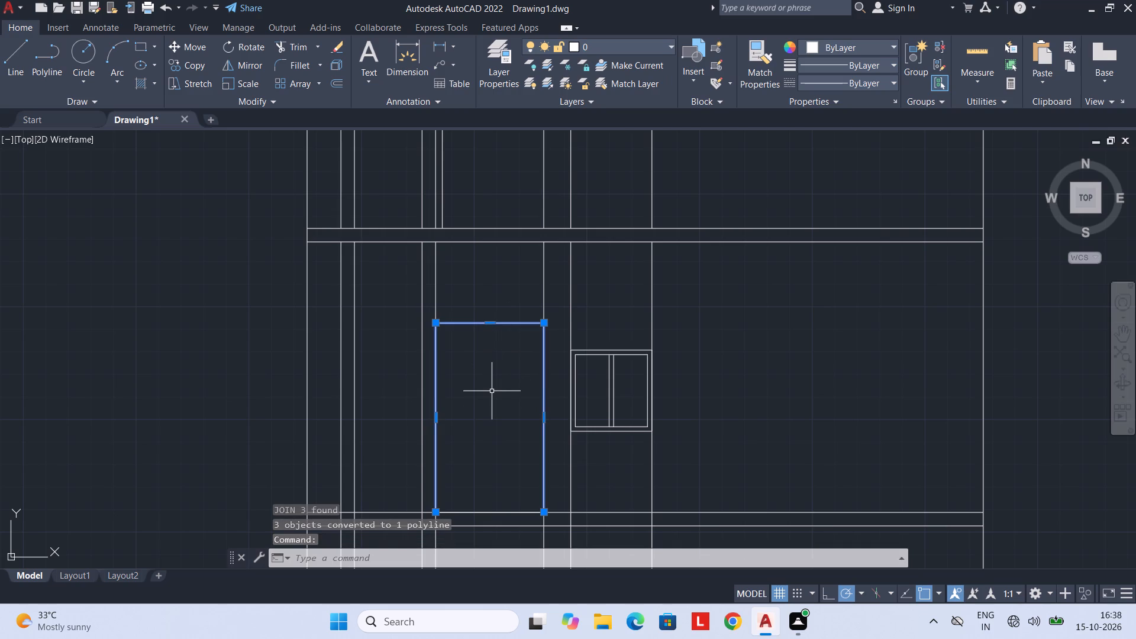
{"action": "type", "text": "OF 2\""}
{"action": "key", "text": "Return"}
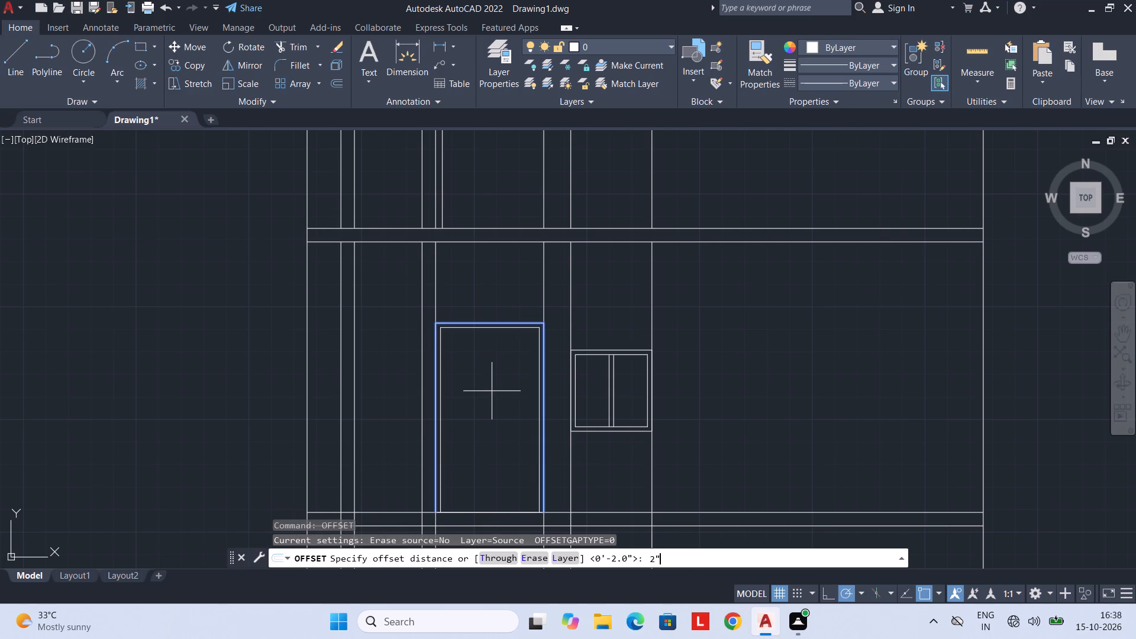
{"action": "left_click", "coordinate": [485, 446]}
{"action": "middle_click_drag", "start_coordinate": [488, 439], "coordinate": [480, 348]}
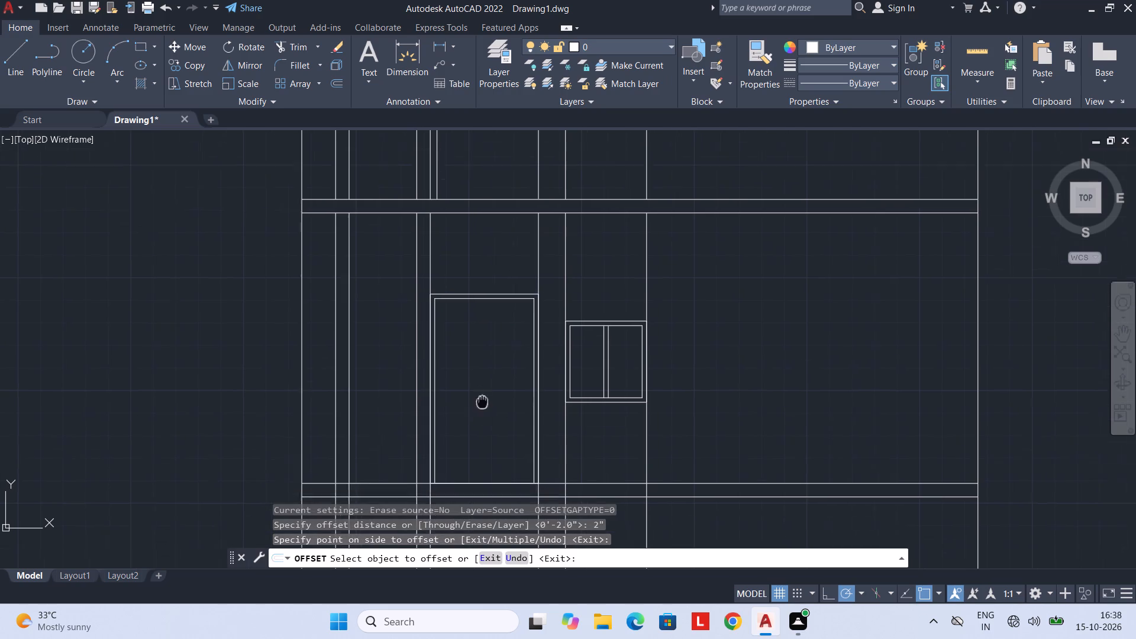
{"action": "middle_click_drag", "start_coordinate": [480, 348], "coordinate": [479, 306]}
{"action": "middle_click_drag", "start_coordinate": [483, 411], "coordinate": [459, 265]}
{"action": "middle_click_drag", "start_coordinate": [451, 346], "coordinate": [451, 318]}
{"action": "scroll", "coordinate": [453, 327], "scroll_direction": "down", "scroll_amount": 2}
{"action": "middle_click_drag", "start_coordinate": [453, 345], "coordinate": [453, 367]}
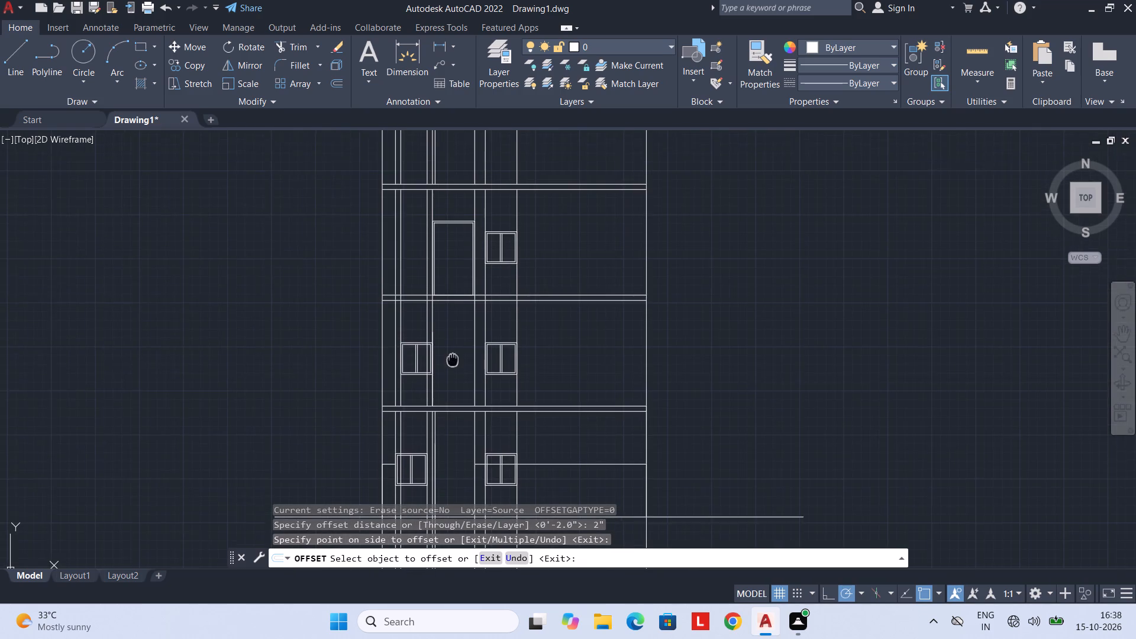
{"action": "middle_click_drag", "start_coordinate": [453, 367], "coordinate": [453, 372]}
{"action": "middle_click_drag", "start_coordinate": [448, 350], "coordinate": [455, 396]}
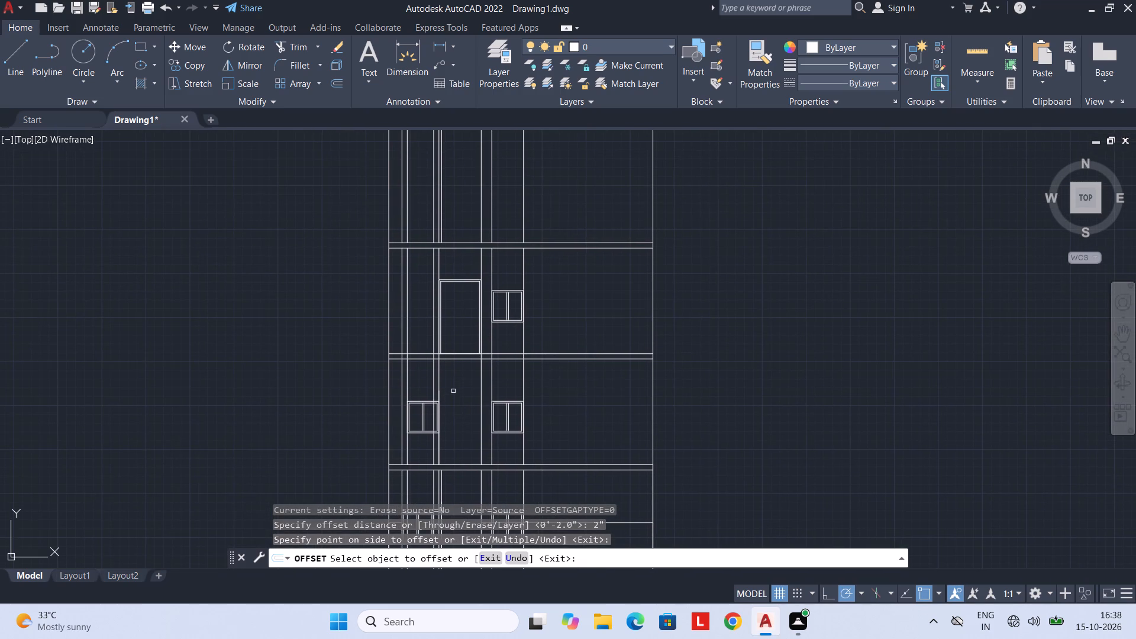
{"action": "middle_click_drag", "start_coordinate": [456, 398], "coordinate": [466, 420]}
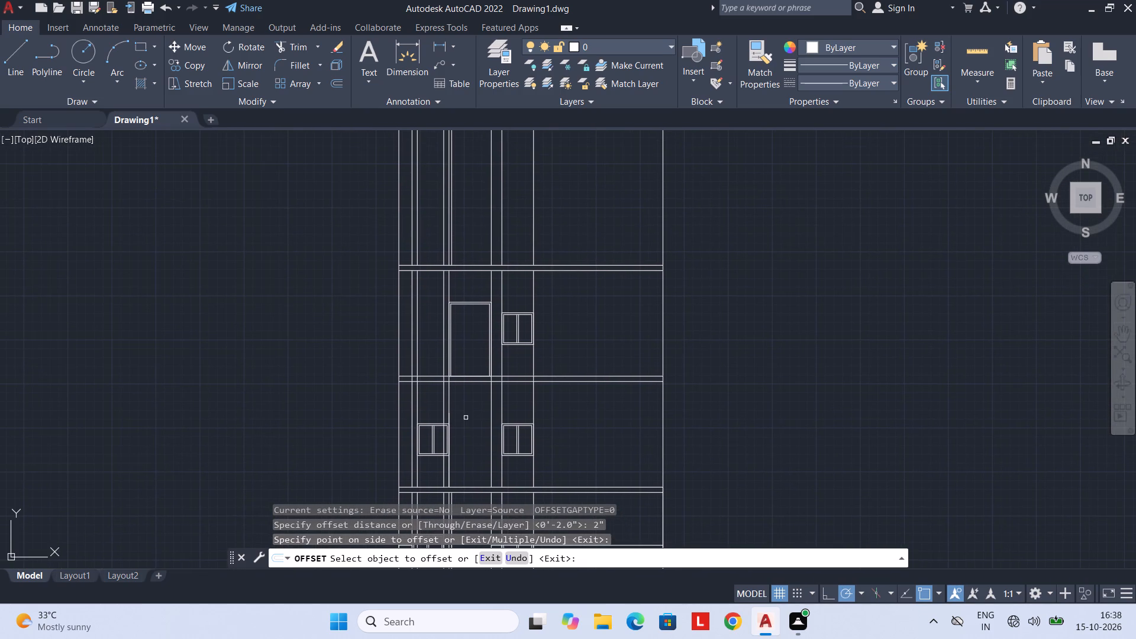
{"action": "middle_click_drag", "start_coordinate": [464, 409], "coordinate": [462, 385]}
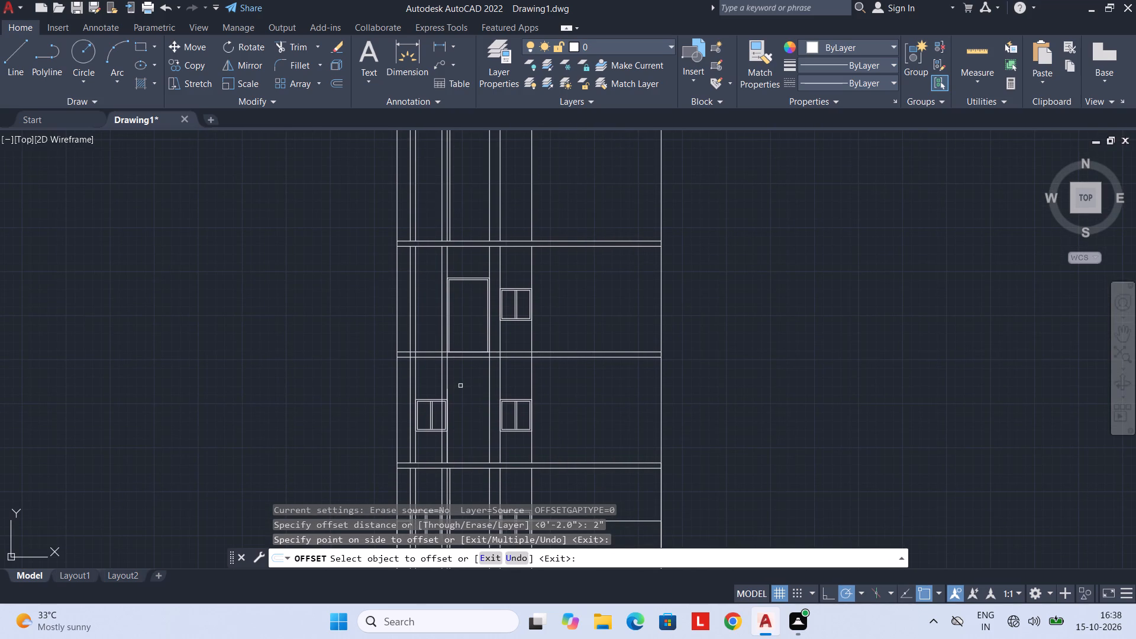
Erase the vertical projection lines crossing the top and middle floors, plus the leftover vertical door line on the middle floor.
{"action": "key", "text": "Escape"}
{"action": "middle_click_drag", "start_coordinate": [437, 334], "coordinate": [441, 404]}
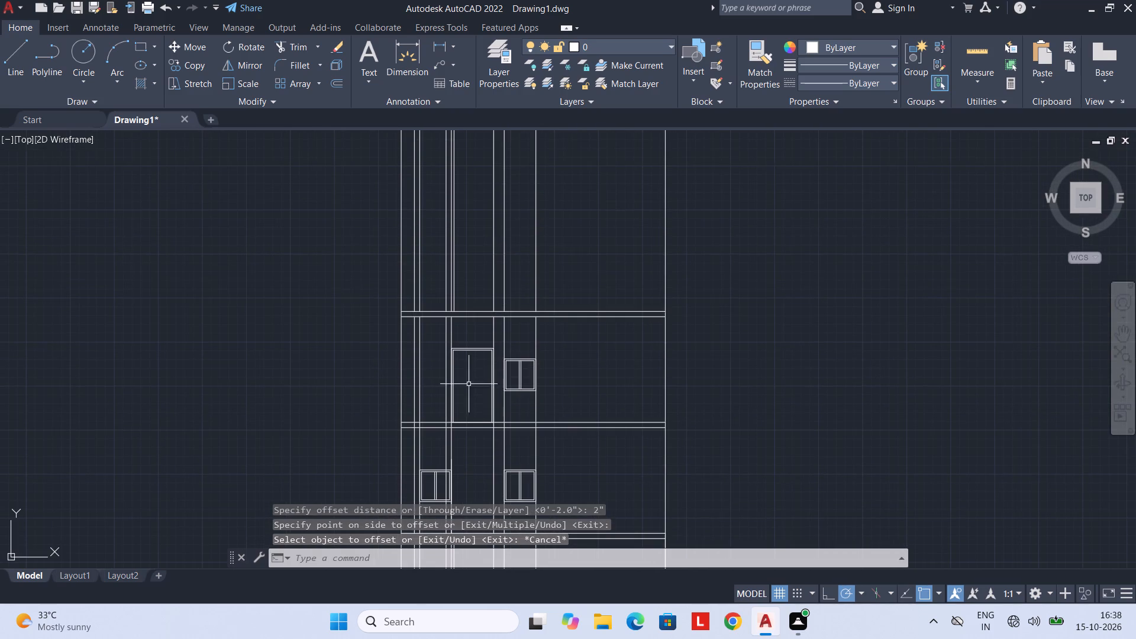
{"action": "left_click_drag", "start_coordinate": [550, 332], "coordinate": [412, 339]}
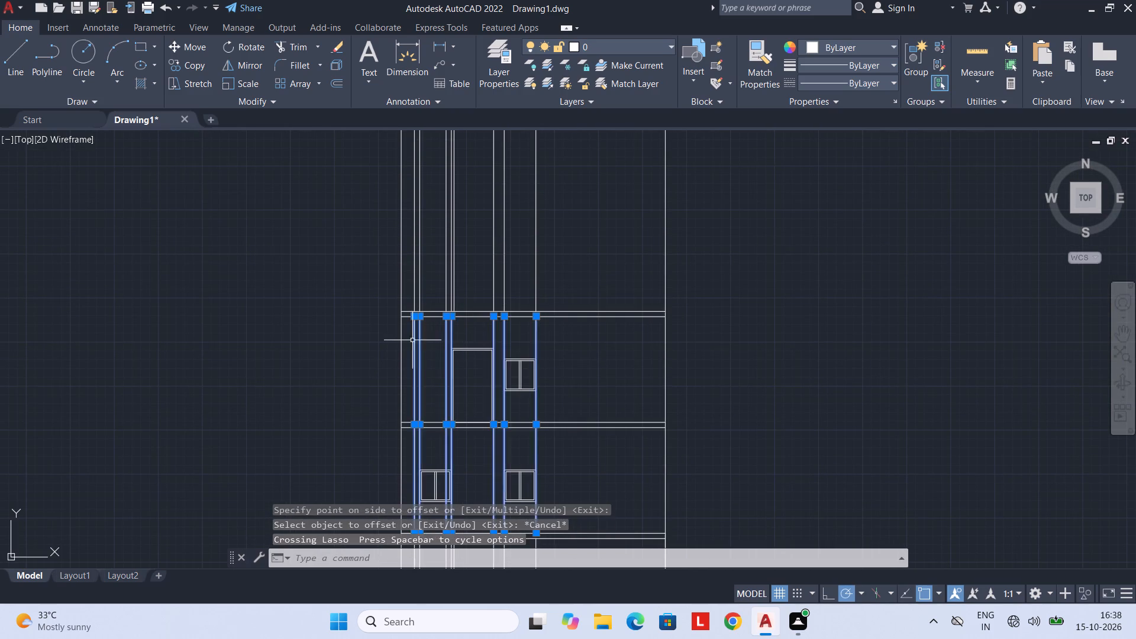
{"action": "scroll", "coordinate": [451, 351], "scroll_direction": "up", "scroll_amount": 2}
{"action": "key", "text": "Delete"}
{"action": "scroll", "coordinate": [525, 379], "scroll_direction": "down", "scroll_amount": 2}
{"action": "middle_click_drag", "start_coordinate": [519, 386], "coordinate": [516, 364]}
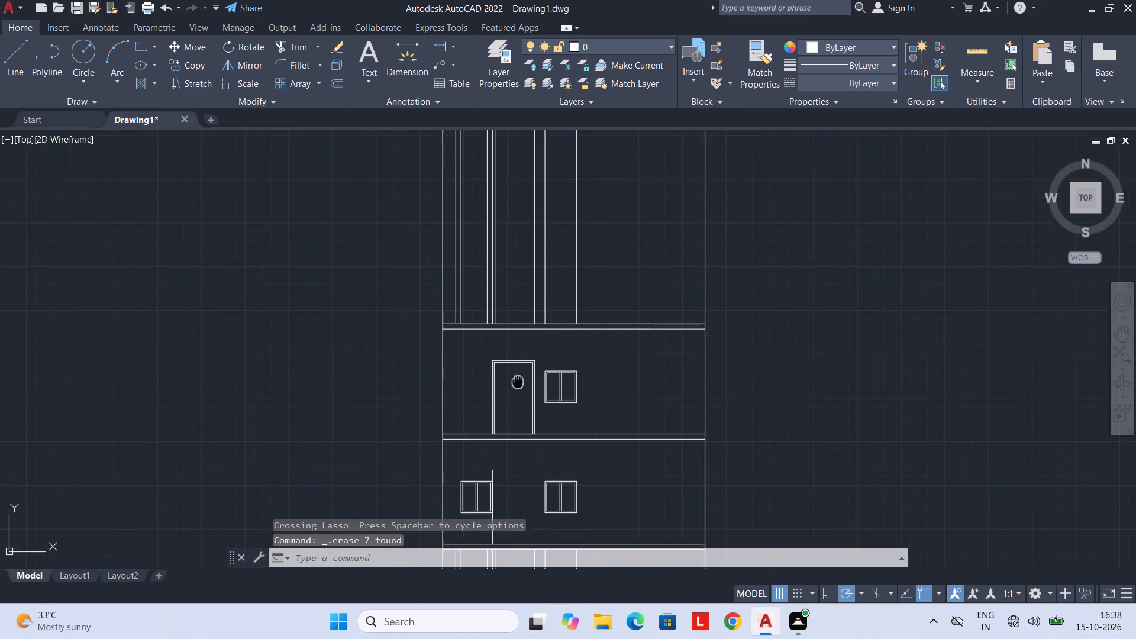
{"action": "middle_click_drag", "start_coordinate": [516, 364], "coordinate": [516, 322]}
{"action": "left_click", "coordinate": [491, 469]}
{"action": "key", "text": "Delete"}
Erase the vertical projection lines crossing the ground floor between the two outer walls.
{"action": "middle_click_drag", "start_coordinate": [508, 464], "coordinate": [508, 393]}
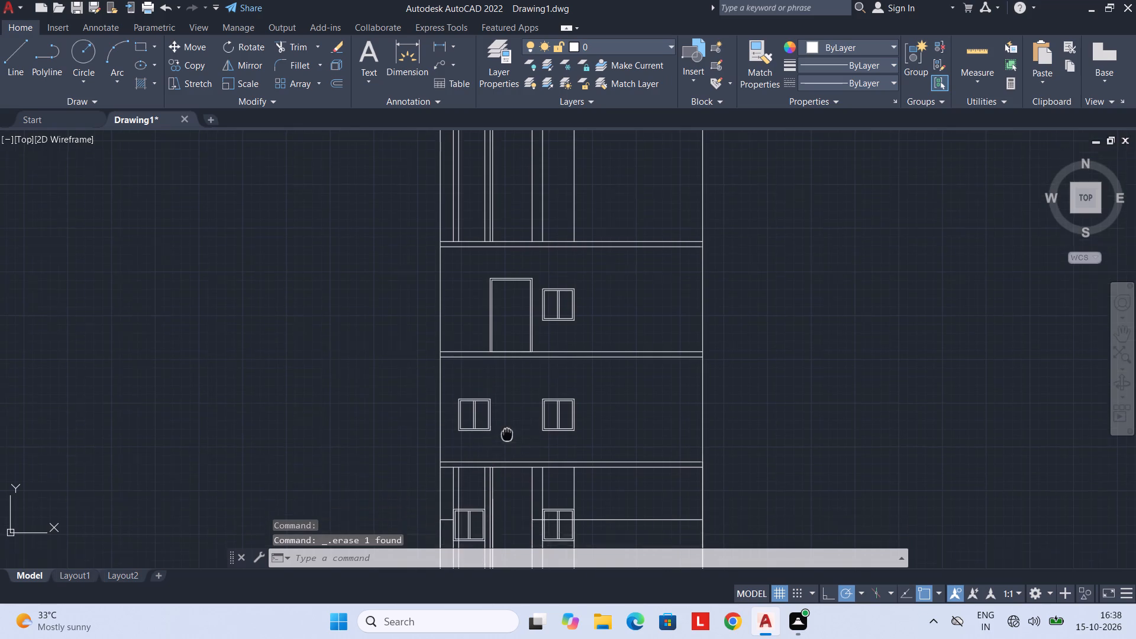
{"action": "middle_click_drag", "start_coordinate": [508, 393], "coordinate": [512, 359]}
{"action": "left_click_drag", "start_coordinate": [596, 405], "coordinate": [457, 406]}
{"action": "key", "text": "Delete"}
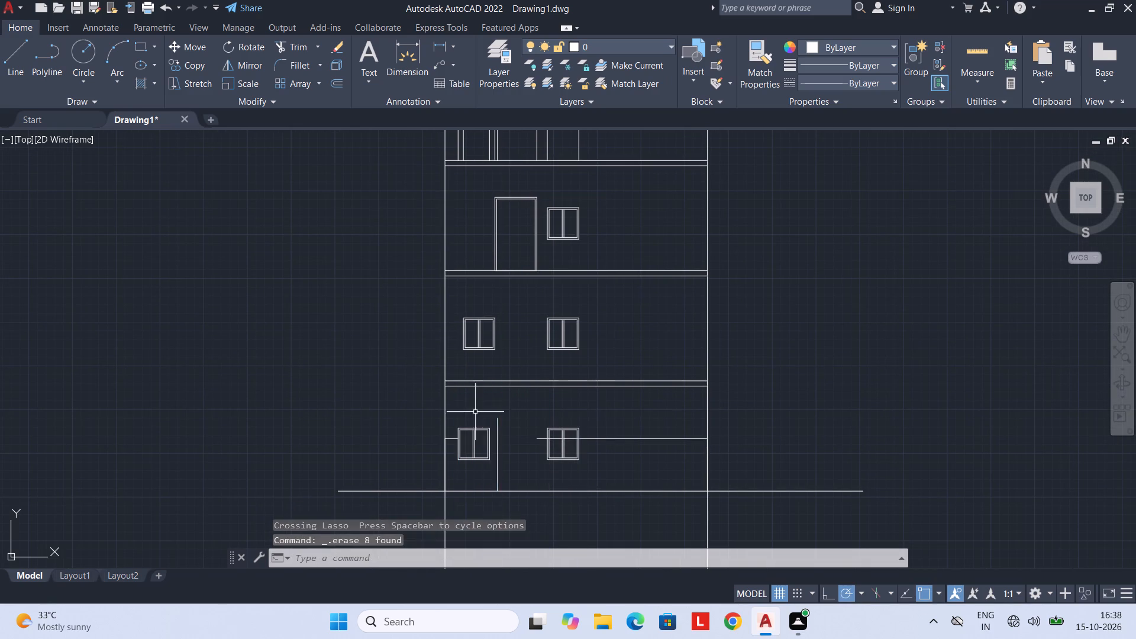
Trim both outer wall lines of the elevation where they run below the ground line.
{"action": "middle_click_drag", "start_coordinate": [481, 463], "coordinate": [485, 372]}
{"action": "left_click_drag", "start_coordinate": [822, 442], "coordinate": [413, 467]}
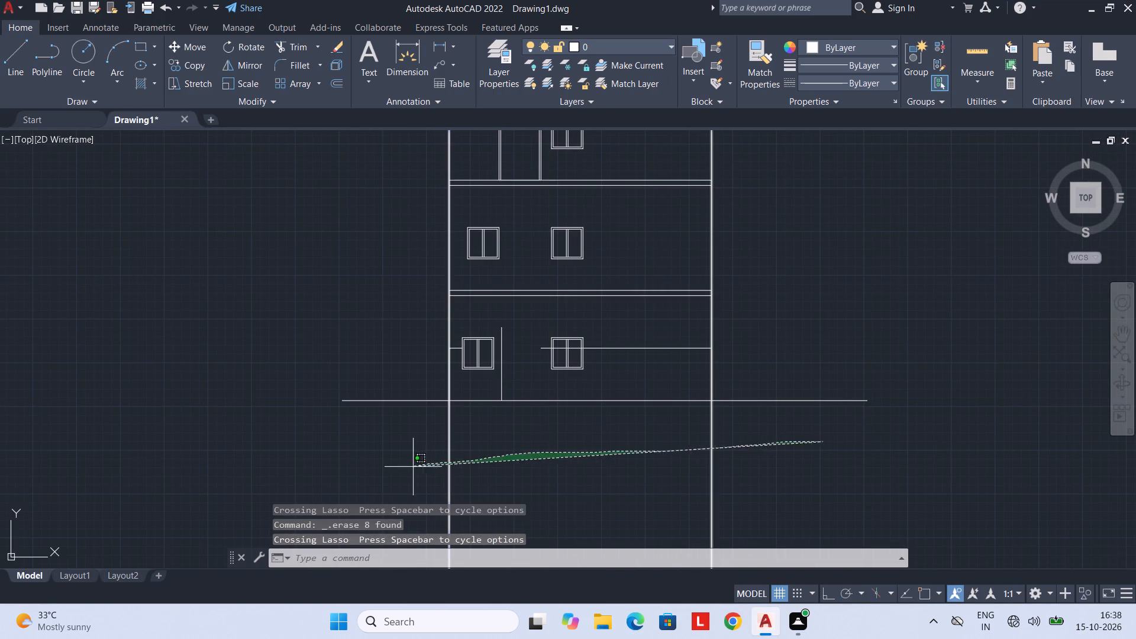
{"action": "key", "text": "Escape"}
{"action": "type", "text": "TR"}
{"action": "key", "text": "space"}
{"action": "left_click_drag", "start_coordinate": [473, 443], "coordinate": [406, 454]}
{"action": "left_click_drag", "start_coordinate": [693, 451], "coordinate": [768, 448]}
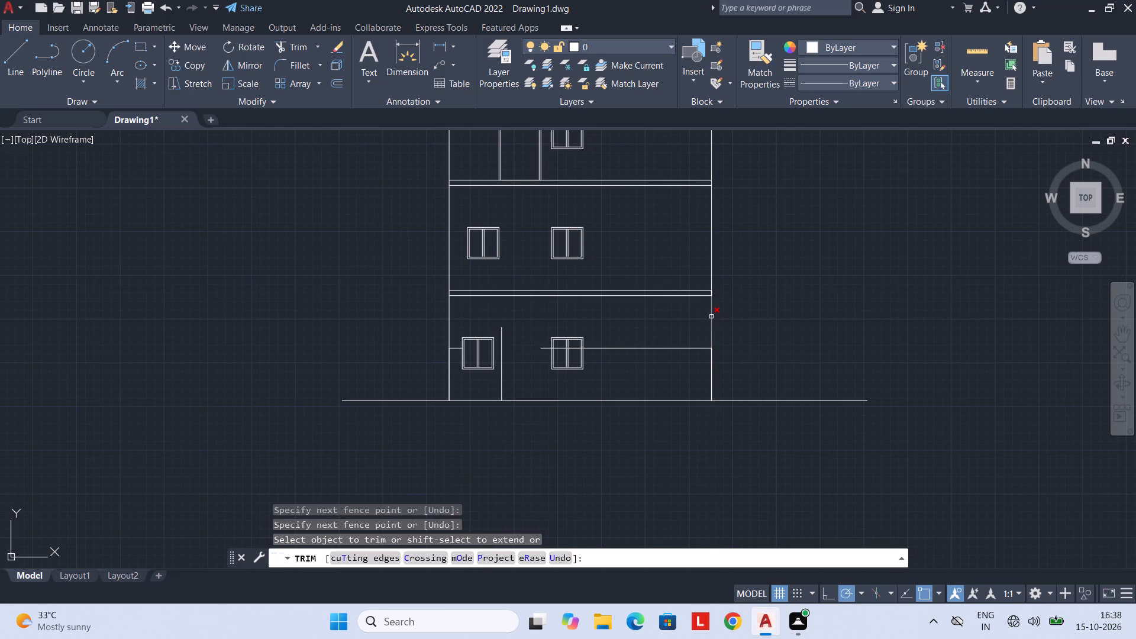
{"action": "scroll", "coordinate": [738, 308], "scroll_direction": "down", "scroll_amount": 1}
{"action": "middle_click_drag", "start_coordinate": [738, 308], "coordinate": [753, 399]}
{"action": "key", "text": "Escape"}
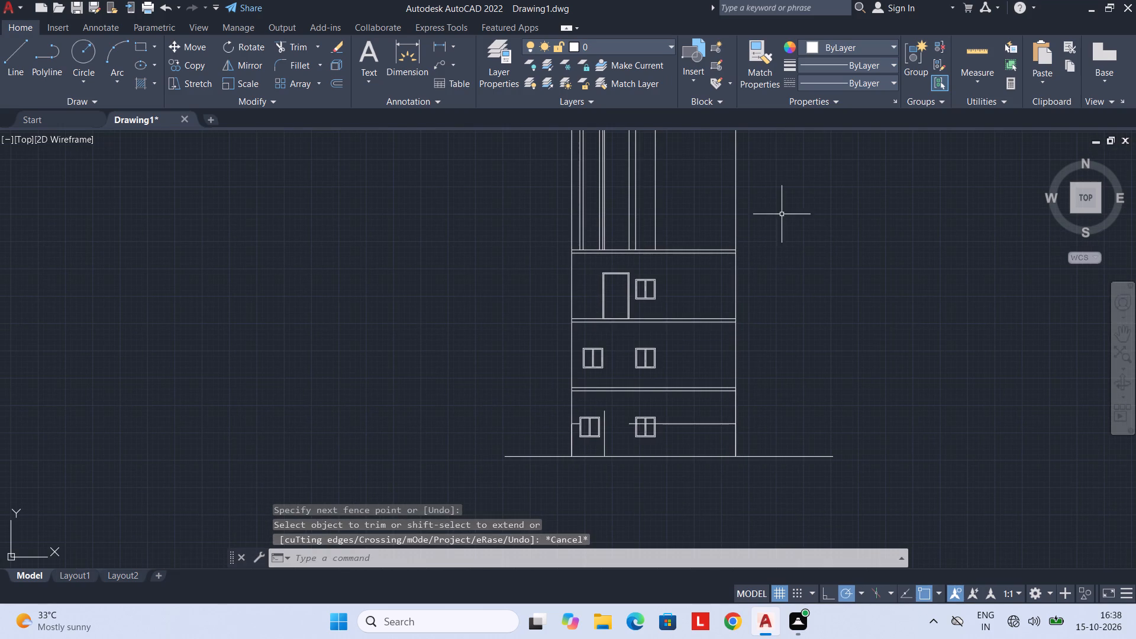
Erase all the vertical lines rising above the roof slab, including the outer wall lines.
{"action": "left_click_drag", "start_coordinate": [783, 185], "coordinate": [527, 232]}
{"action": "key", "text": "Delete"}
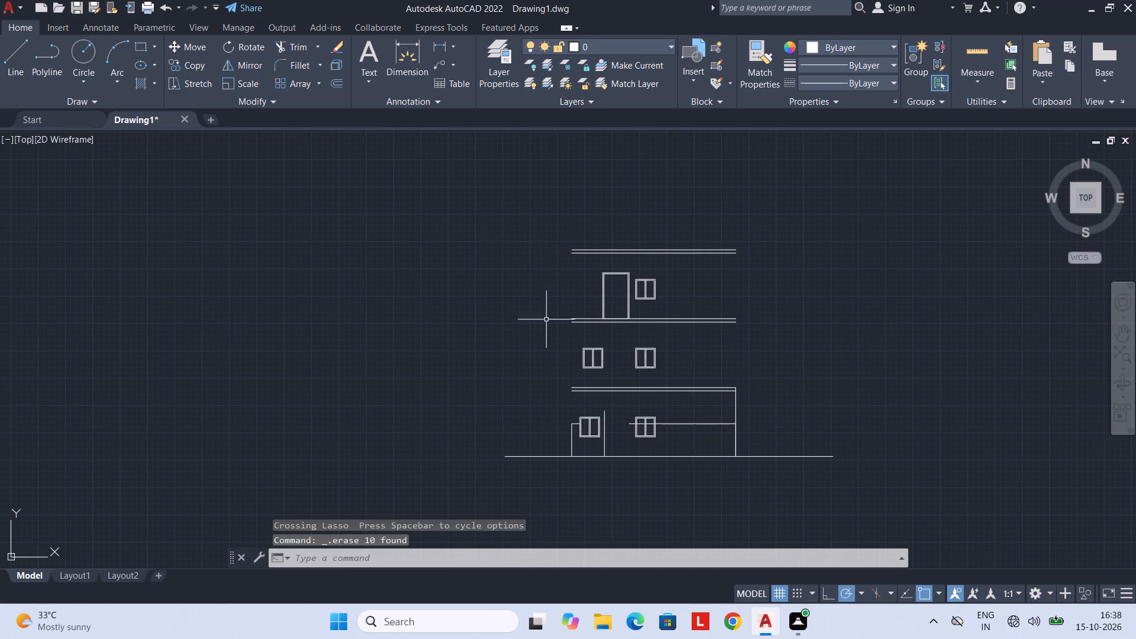
Erase the leftover vertical door line beside the left ground-floor window.
{"action": "left_click", "coordinate": [605, 443]}
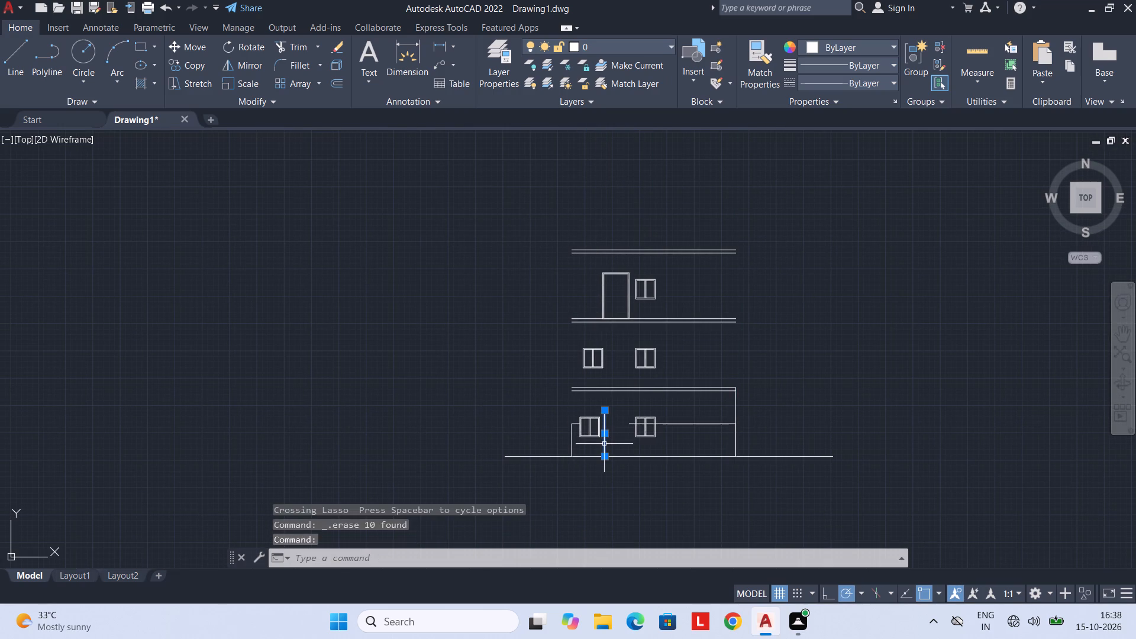
{"action": "key", "text": "Delete"}
Extend the left and right outer wall lines from the ground floor up to the top of the roof slab.
{"action": "type", "text": "EX"}
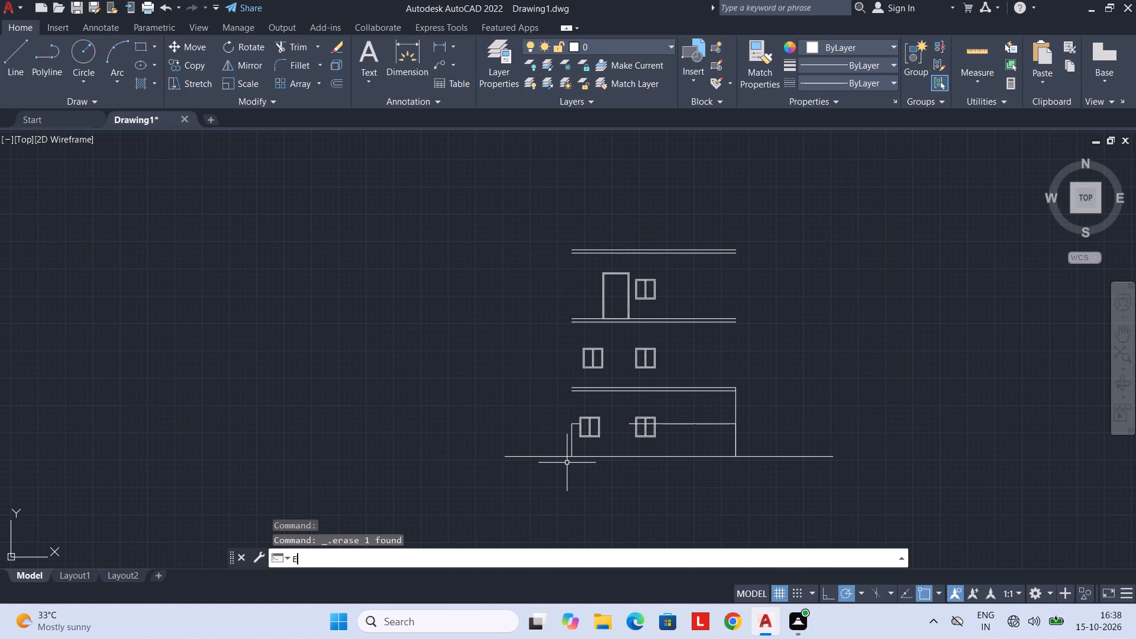
{"action": "key", "text": "space"}
{"action": "left_click", "coordinate": [570, 445]}
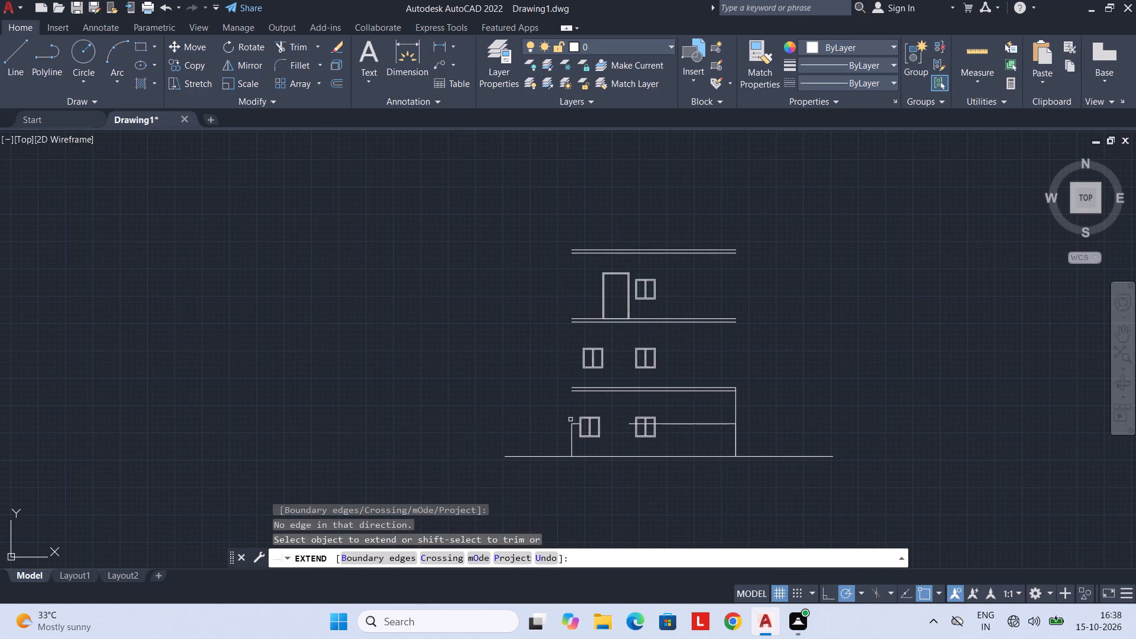
{"action": "left_click", "coordinate": [570, 431]}
{"action": "left_click", "coordinate": [571, 417]}
{"action": "left_click", "coordinate": [572, 403]}
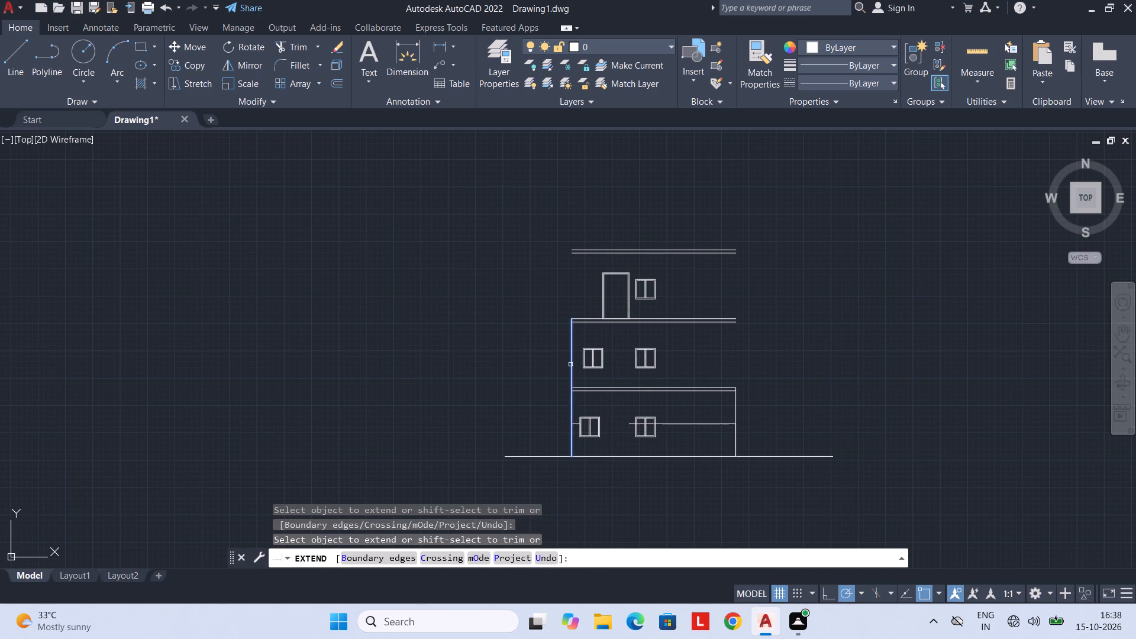
{"action": "left_click", "coordinate": [570, 364]}
{"action": "left_click", "coordinate": [573, 342]}
{"action": "left_click", "coordinate": [573, 330]}
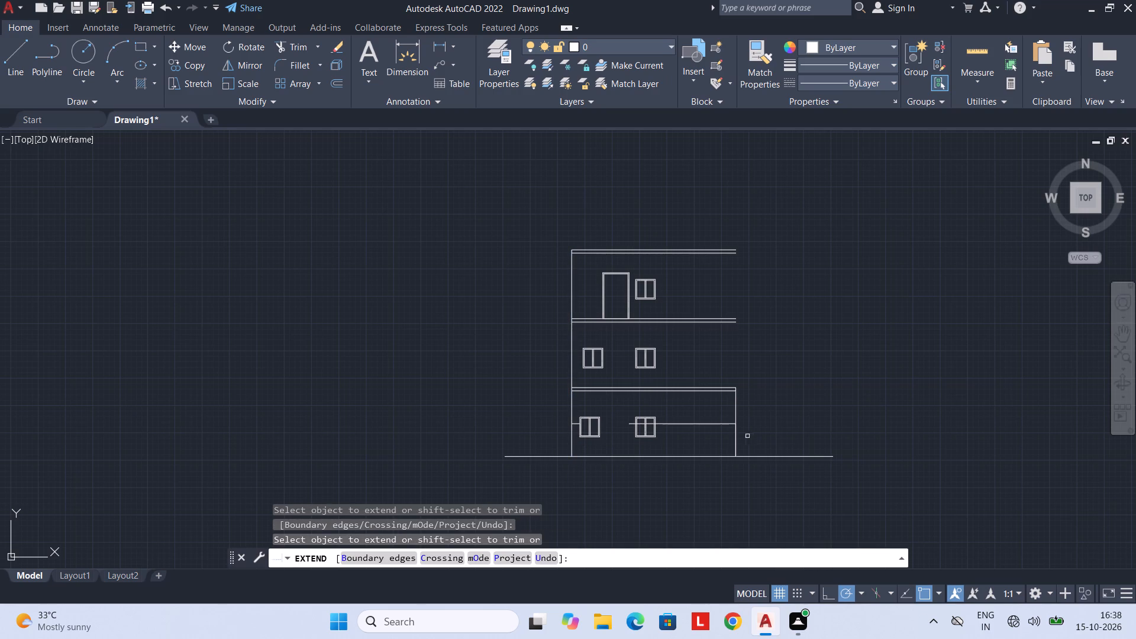
{"action": "left_click", "coordinate": [735, 412]}
{"action": "left_click", "coordinate": [734, 373]}
{"action": "left_click", "coordinate": [736, 352]}
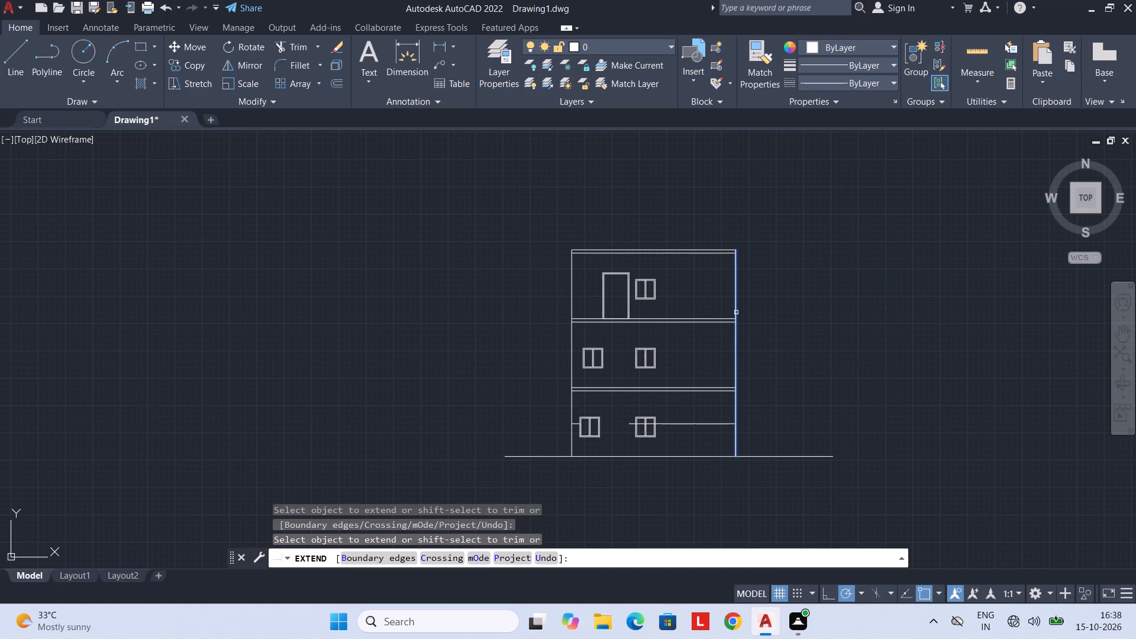
{"action": "left_click", "coordinate": [736, 312]}
{"action": "middle_click_drag", "start_coordinate": [755, 383], "coordinate": [727, 414]}
{"action": "scroll", "coordinate": [700, 357], "scroll_direction": "up", "scroll_amount": 1}
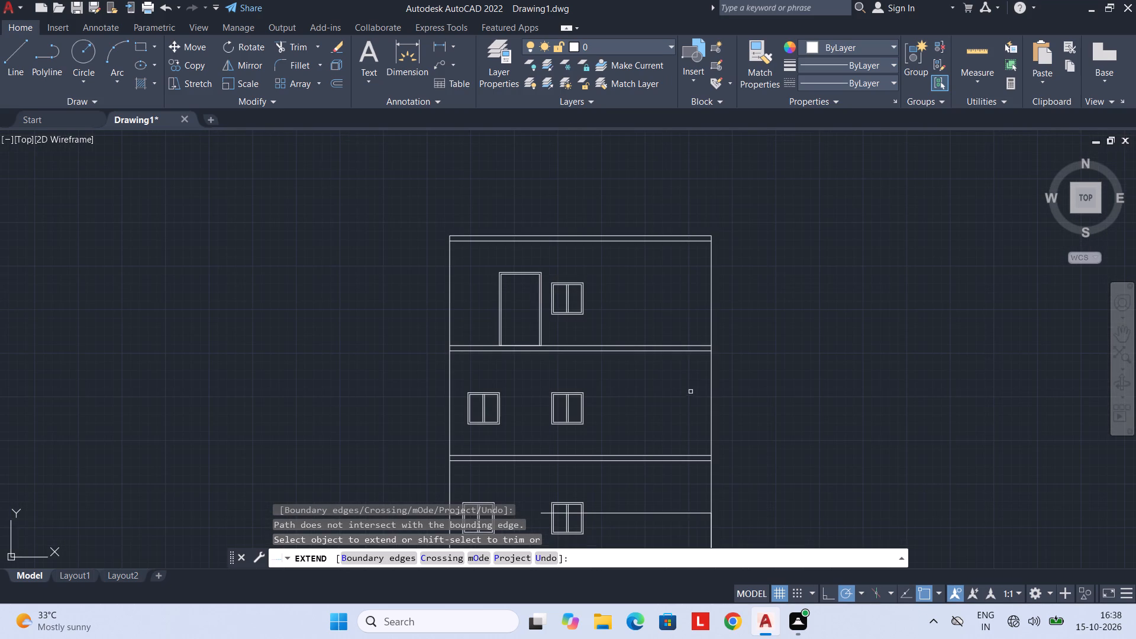
{"action": "middle_click_drag", "start_coordinate": [690, 387], "coordinate": [698, 312]}
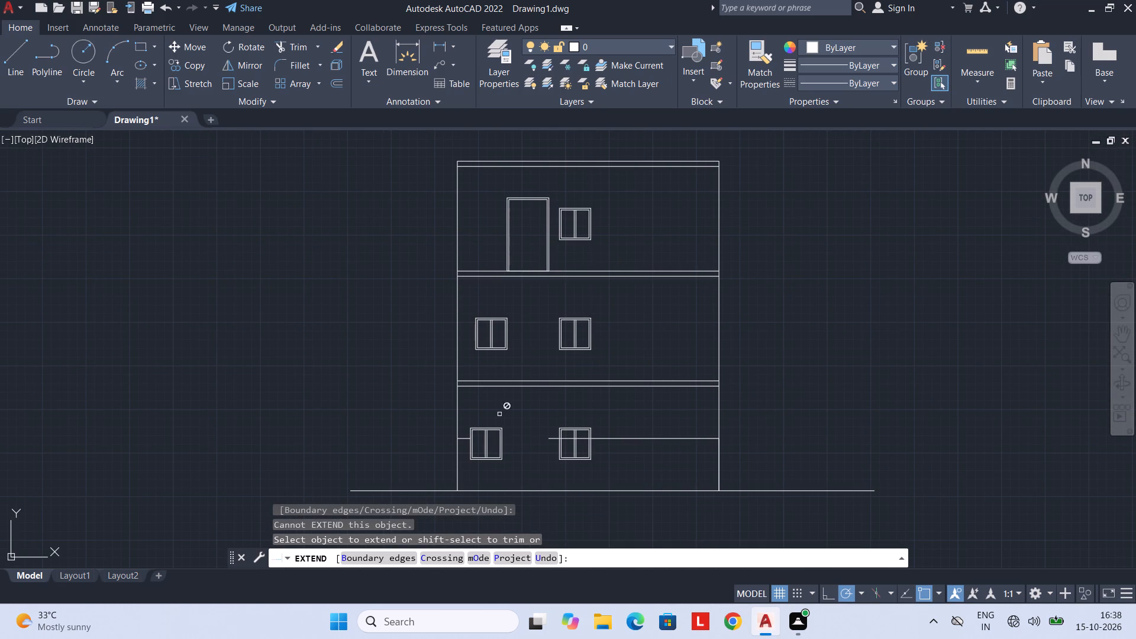
{"action": "key", "text": "Escape"}
Copy the framed top-floor door from its bottom-left corner onto the middle-floor slab and onto the ground line.
{"action": "middle_click_drag", "start_coordinate": [509, 330], "coordinate": [504, 422]}
{"action": "left_click_drag", "start_coordinate": [513, 278], "coordinate": [493, 299]}
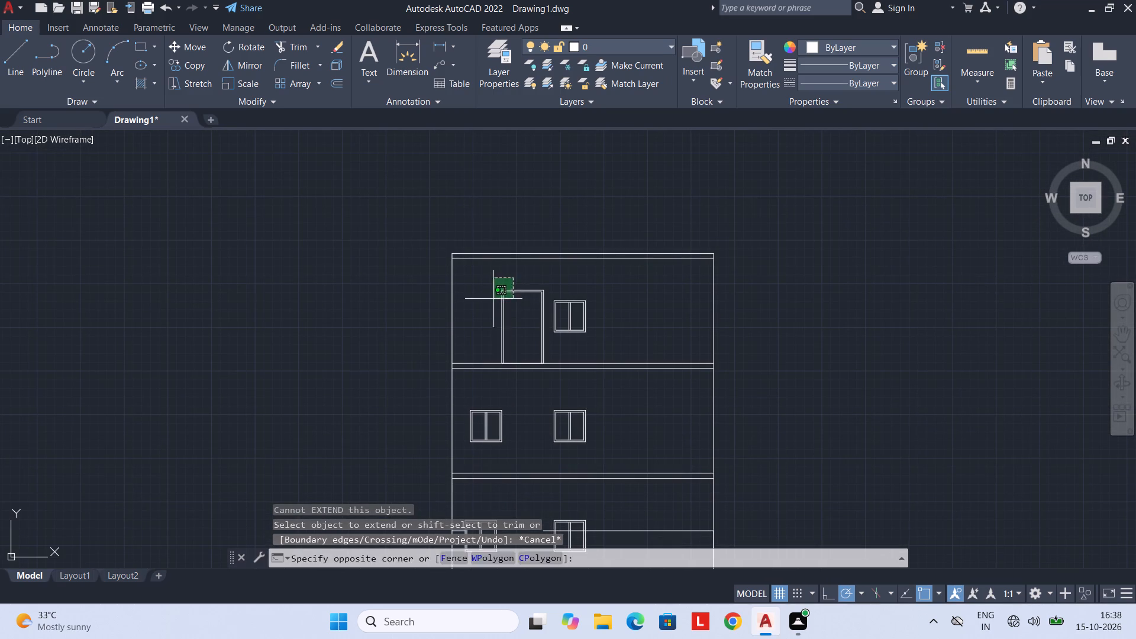
{"action": "left_click_drag", "start_coordinate": [493, 299], "coordinate": [512, 325]}
{"action": "key", "text": "c"}
{"action": "key", "text": "o"}
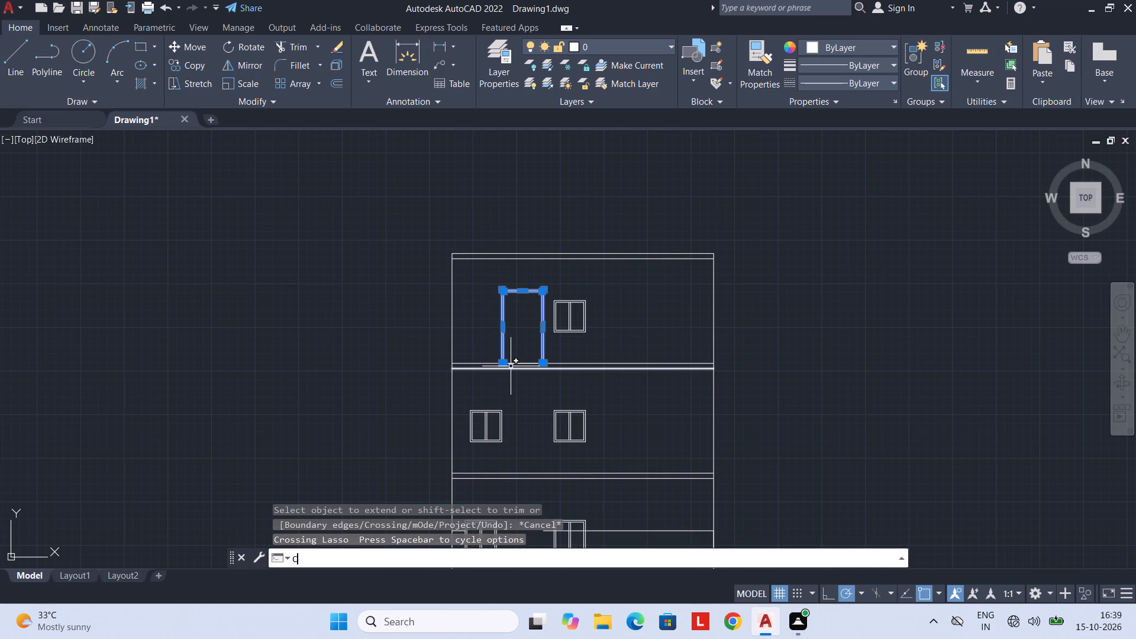
{"action": "key", "text": "space"}
{"action": "scroll", "coordinate": [502, 369], "scroll_direction": "up", "scroll_amount": 2}
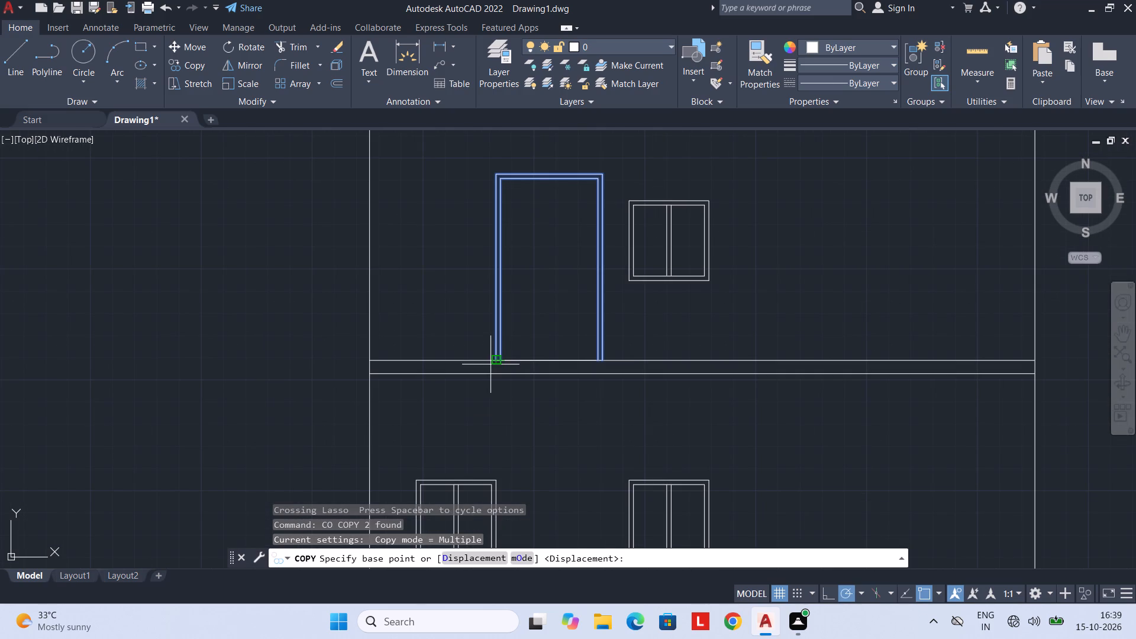
{"action": "left_click", "coordinate": [492, 362]}
{"action": "middle_click_drag", "start_coordinate": [496, 508], "coordinate": [500, 398]}
{"action": "middle_click_drag", "start_coordinate": [505, 510], "coordinate": [505, 414]}
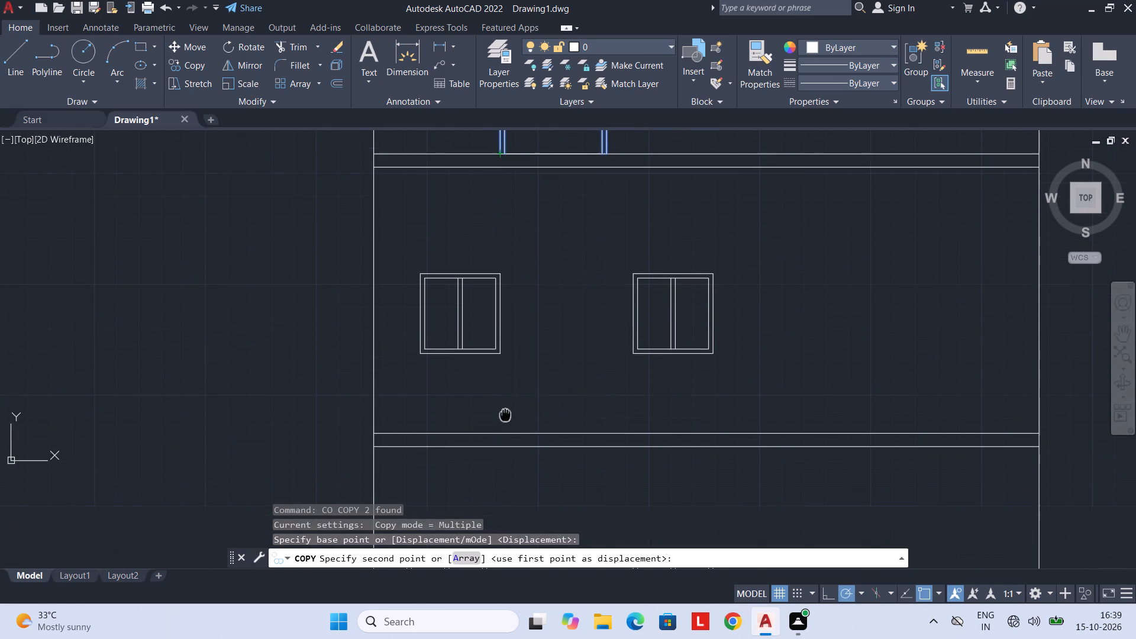
{"action": "middle_click_drag", "start_coordinate": [505, 414], "coordinate": [505, 412]}
{"action": "left_click", "coordinate": [502, 429]}
{"action": "middle_click_drag", "start_coordinate": [509, 484], "coordinate": [509, 475]}
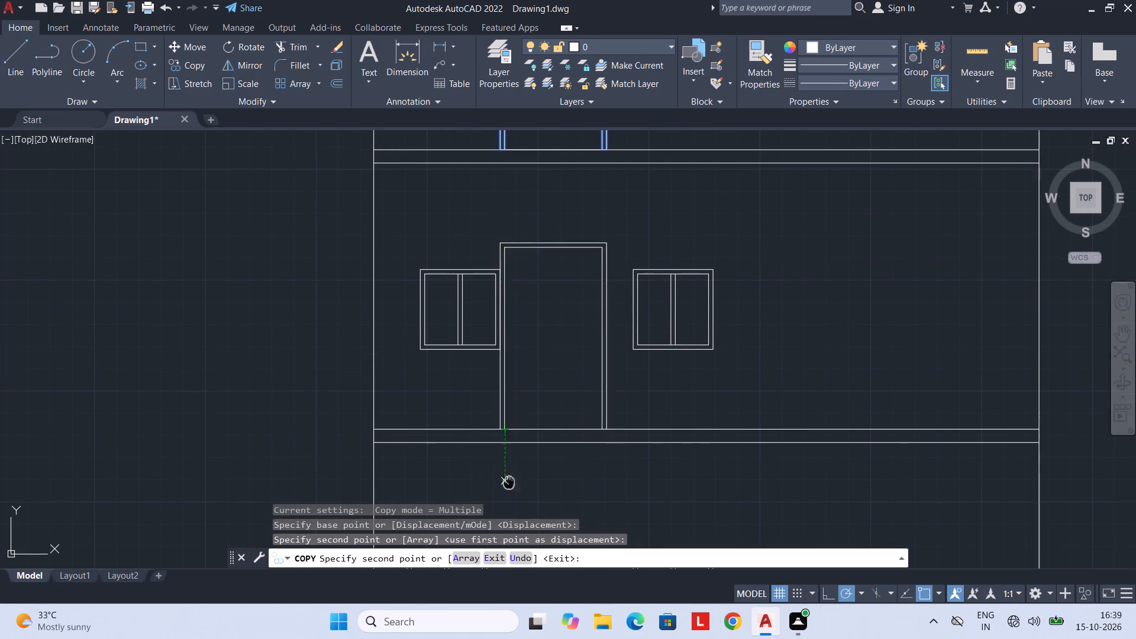
{"action": "middle_click_drag", "start_coordinate": [509, 475], "coordinate": [505, 311]}
{"action": "middle_click_drag", "start_coordinate": [504, 482], "coordinate": [502, 362]}
{"action": "left_click", "coordinate": [500, 415]}
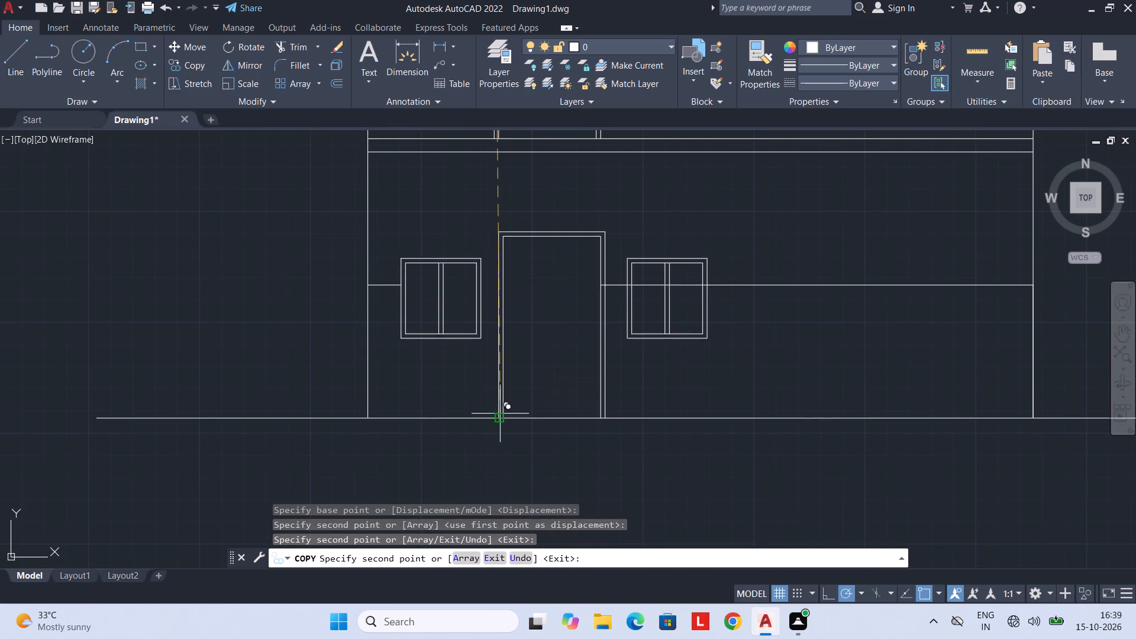
{"action": "scroll", "coordinate": [504, 320], "scroll_direction": "down", "scroll_amount": 2}
{"action": "middle_click_drag", "start_coordinate": [502, 349], "coordinate": [499, 435]}
{"action": "scroll", "coordinate": [499, 435], "scroll_direction": "down", "scroll_amount": 1}
{"action": "key", "text": "Escape"}
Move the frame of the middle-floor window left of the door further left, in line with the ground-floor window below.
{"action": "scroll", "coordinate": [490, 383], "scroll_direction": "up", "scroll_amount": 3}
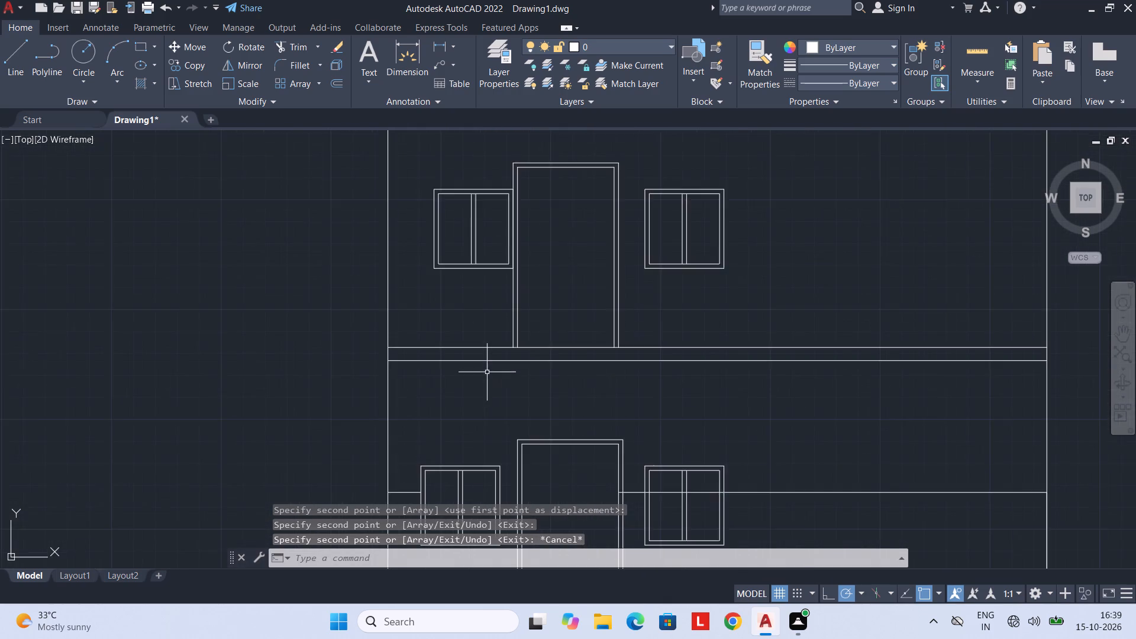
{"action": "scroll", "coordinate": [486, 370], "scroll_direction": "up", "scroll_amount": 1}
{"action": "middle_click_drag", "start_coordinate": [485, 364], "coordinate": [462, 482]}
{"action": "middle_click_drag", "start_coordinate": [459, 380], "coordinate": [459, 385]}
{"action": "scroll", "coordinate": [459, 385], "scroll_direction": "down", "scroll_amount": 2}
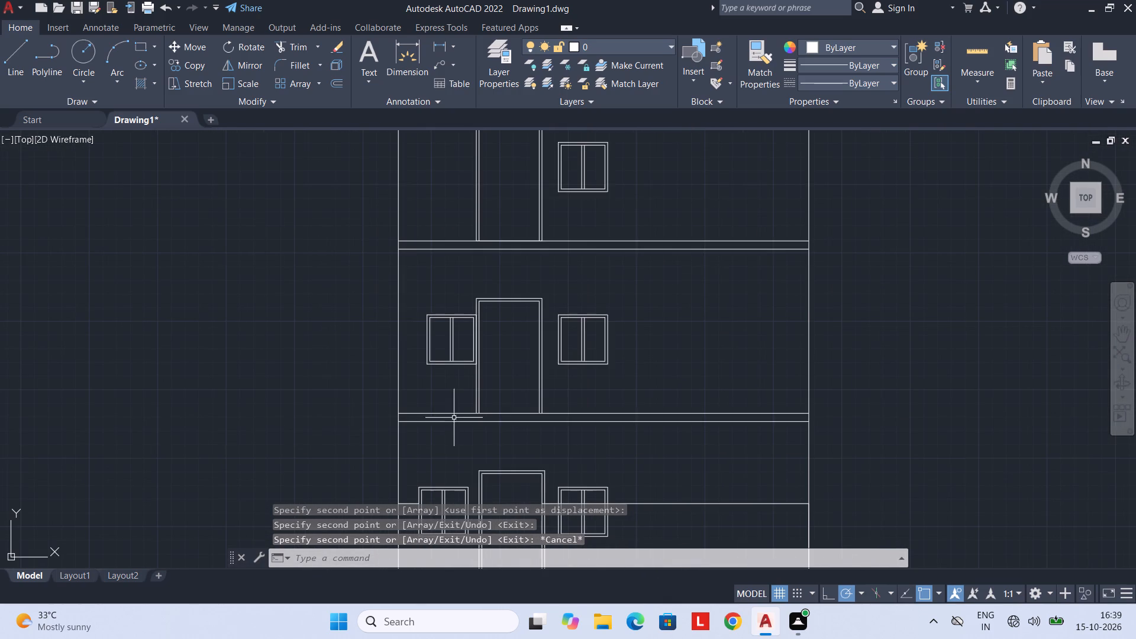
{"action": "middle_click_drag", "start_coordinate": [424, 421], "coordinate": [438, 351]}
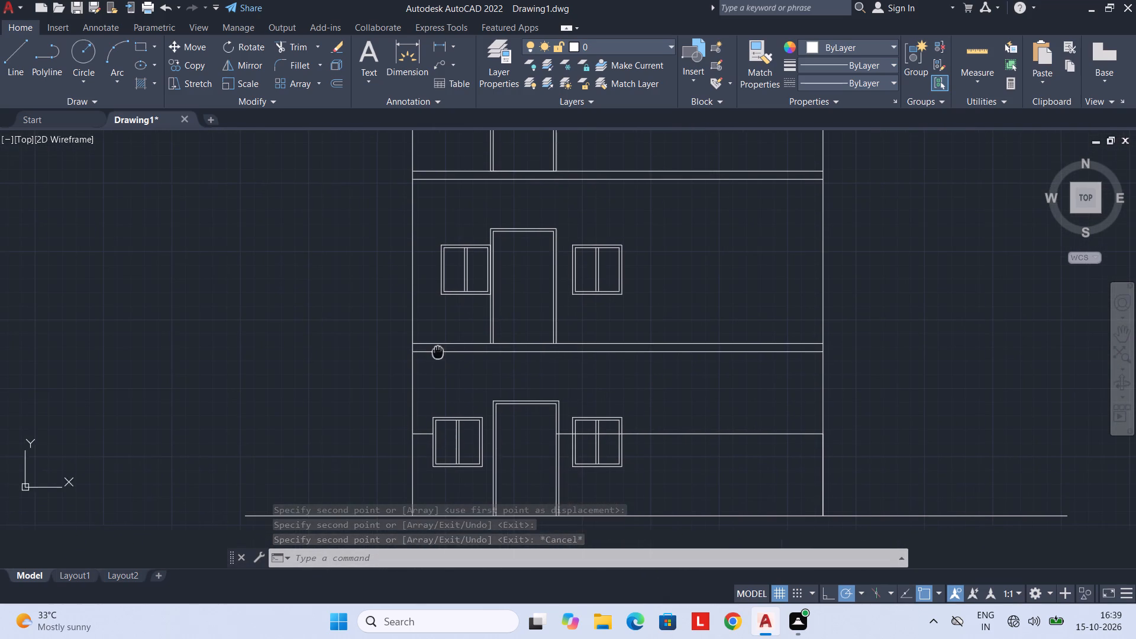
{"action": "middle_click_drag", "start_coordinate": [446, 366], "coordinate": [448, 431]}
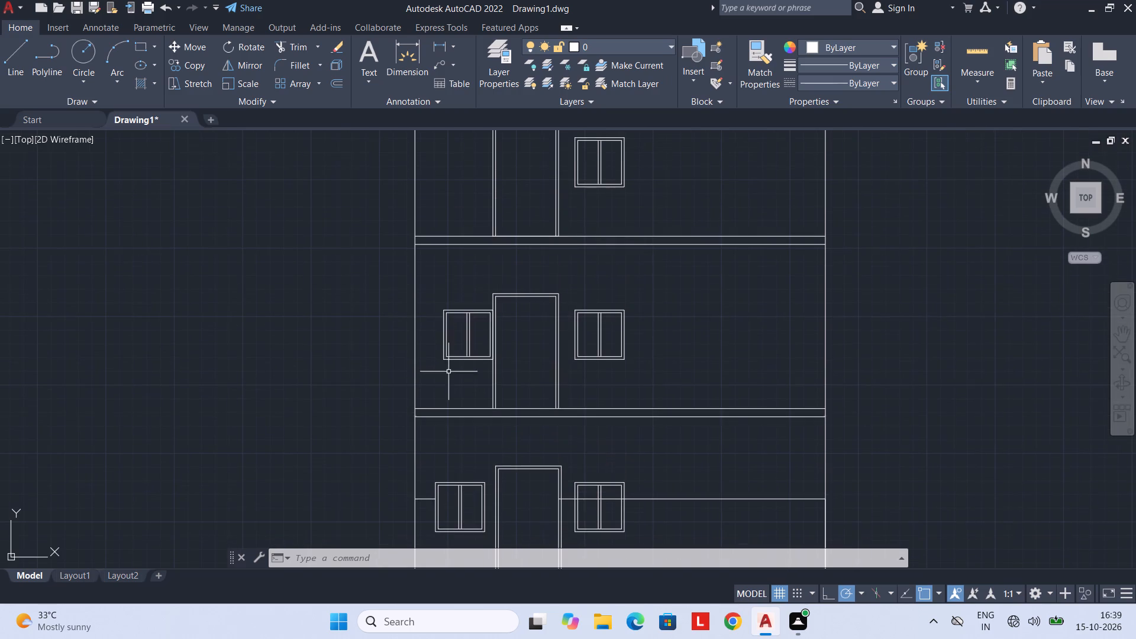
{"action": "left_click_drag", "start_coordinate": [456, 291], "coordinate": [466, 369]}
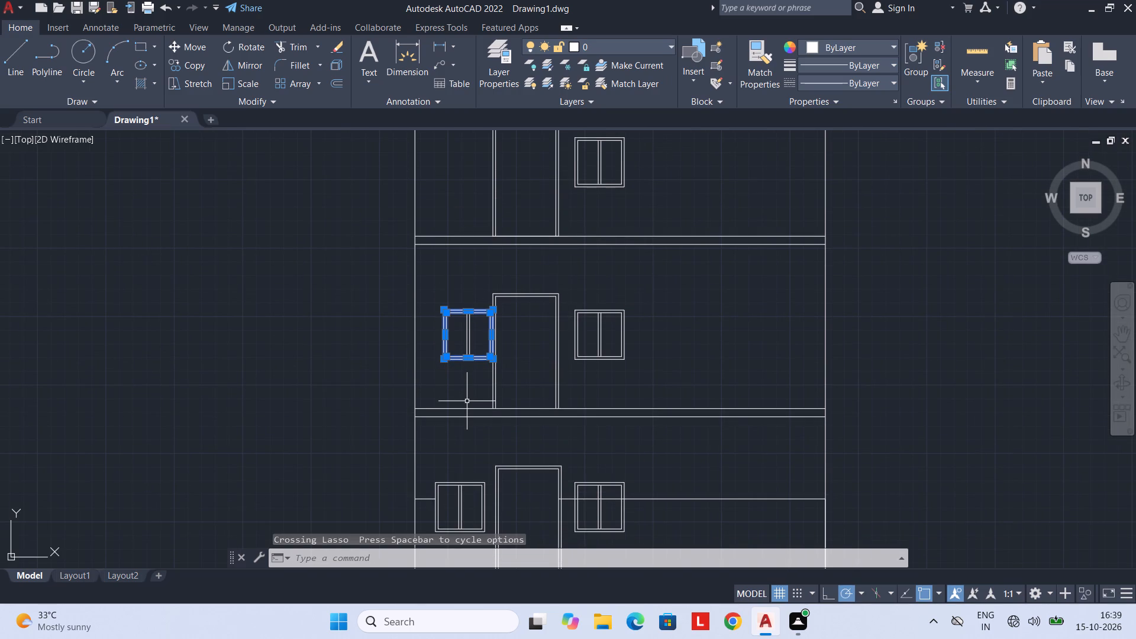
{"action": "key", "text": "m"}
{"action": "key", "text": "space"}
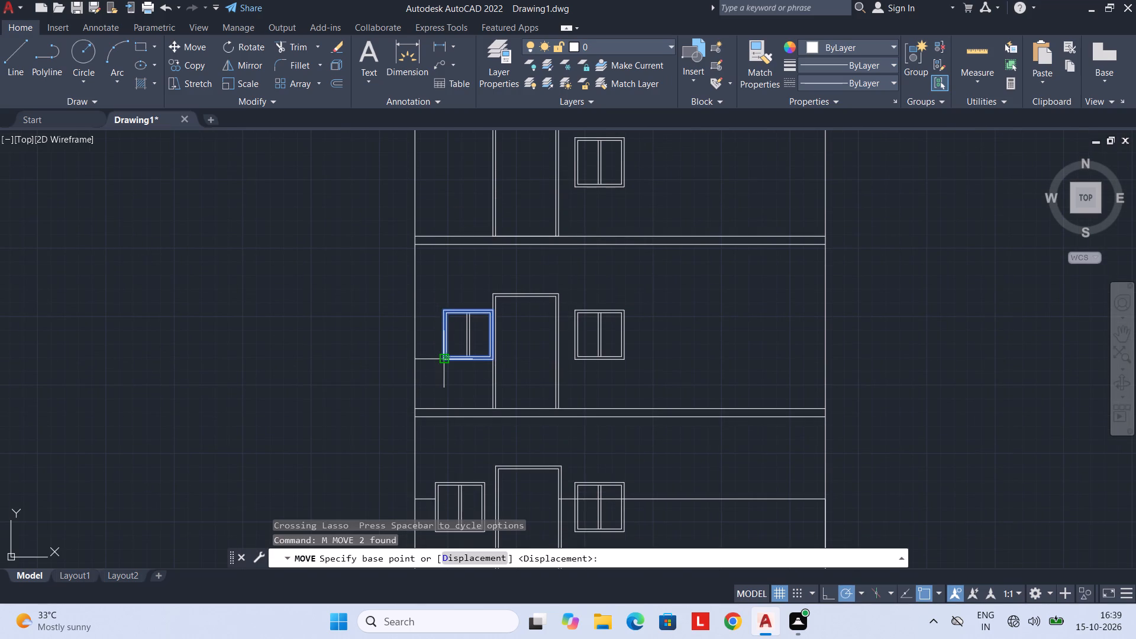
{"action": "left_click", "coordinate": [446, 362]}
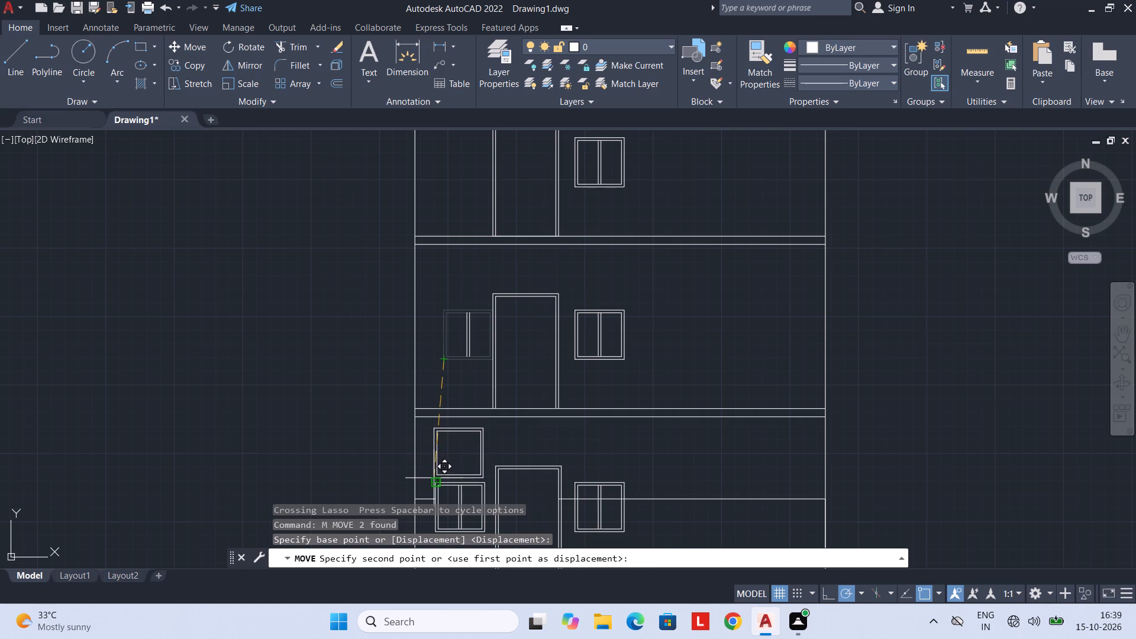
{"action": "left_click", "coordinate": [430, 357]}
Erase the middle-floor window left of the door, including its two mullion lines and both frame outlines.
{"action": "scroll", "coordinate": [493, 364], "scroll_direction": "down", "scroll_amount": 1}
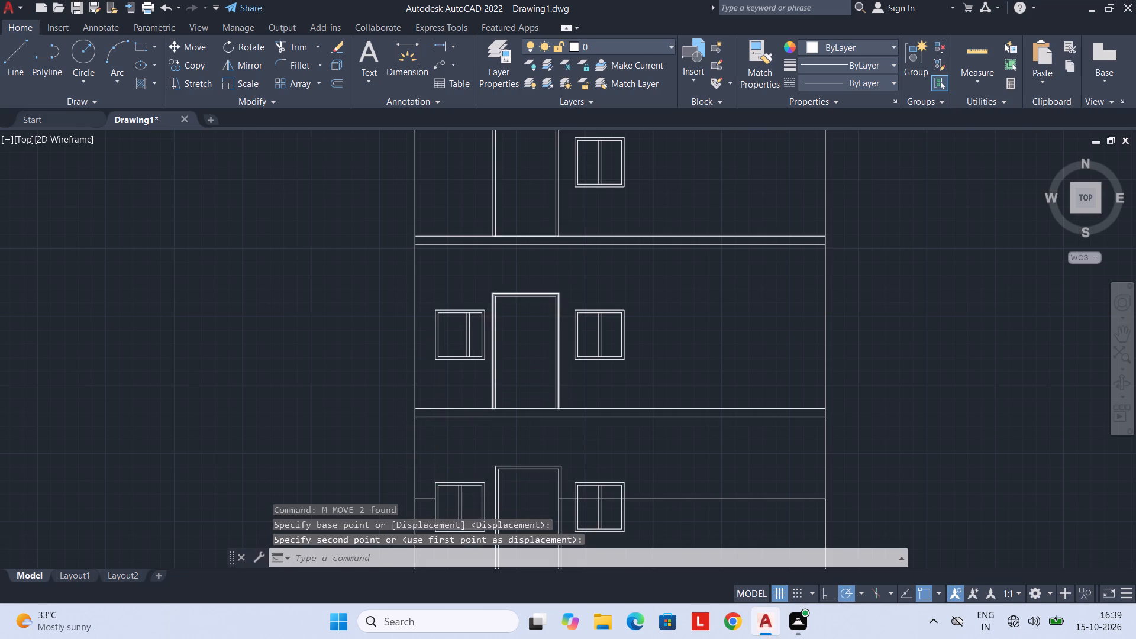
{"action": "scroll", "coordinate": [493, 367], "scroll_direction": "up", "scroll_amount": 2}
{"action": "left_click", "coordinate": [450, 325]}
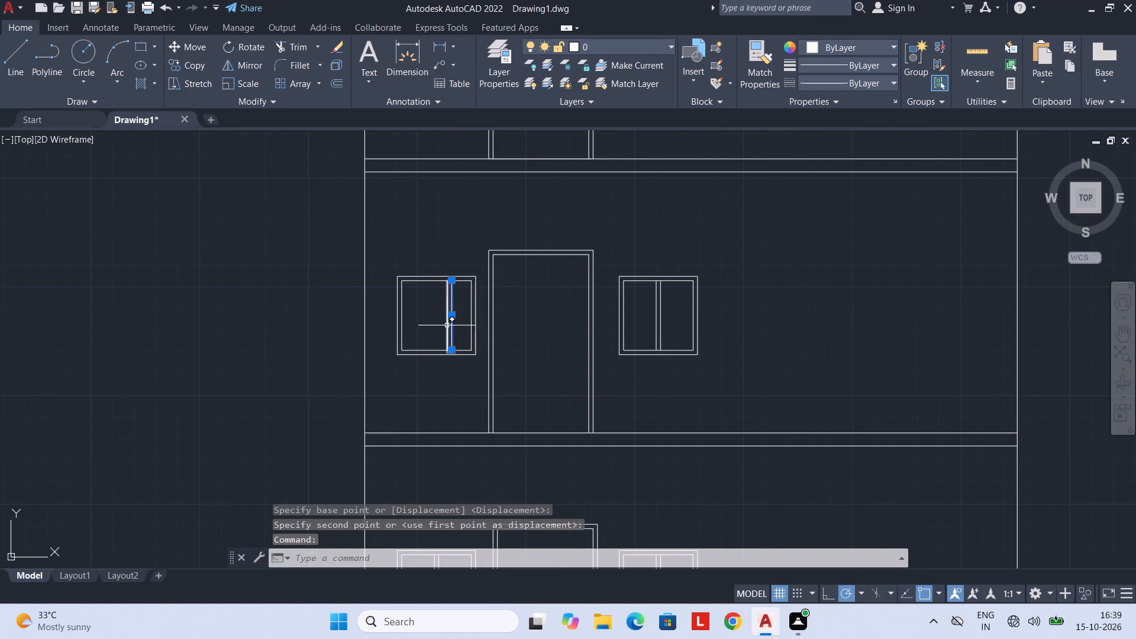
{"action": "key", "text": "Delete"}
{"action": "left_click", "coordinate": [447, 320]}
{"action": "key", "text": "Delete"}
{"action": "scroll", "coordinate": [446, 334], "scroll_direction": "down", "scroll_amount": 1}
{"action": "middle_click_drag", "start_coordinate": [451, 370], "coordinate": [451, 362]}
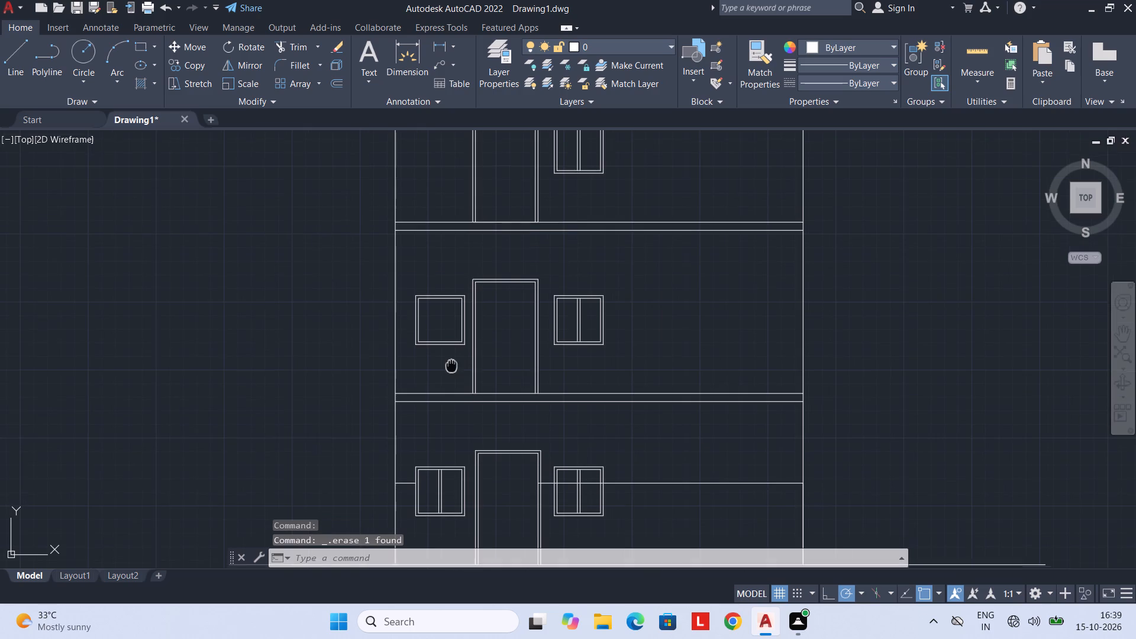
{"action": "middle_click_drag", "start_coordinate": [451, 362], "coordinate": [451, 359]}
{"action": "middle_click_drag", "start_coordinate": [453, 396], "coordinate": [453, 456]}
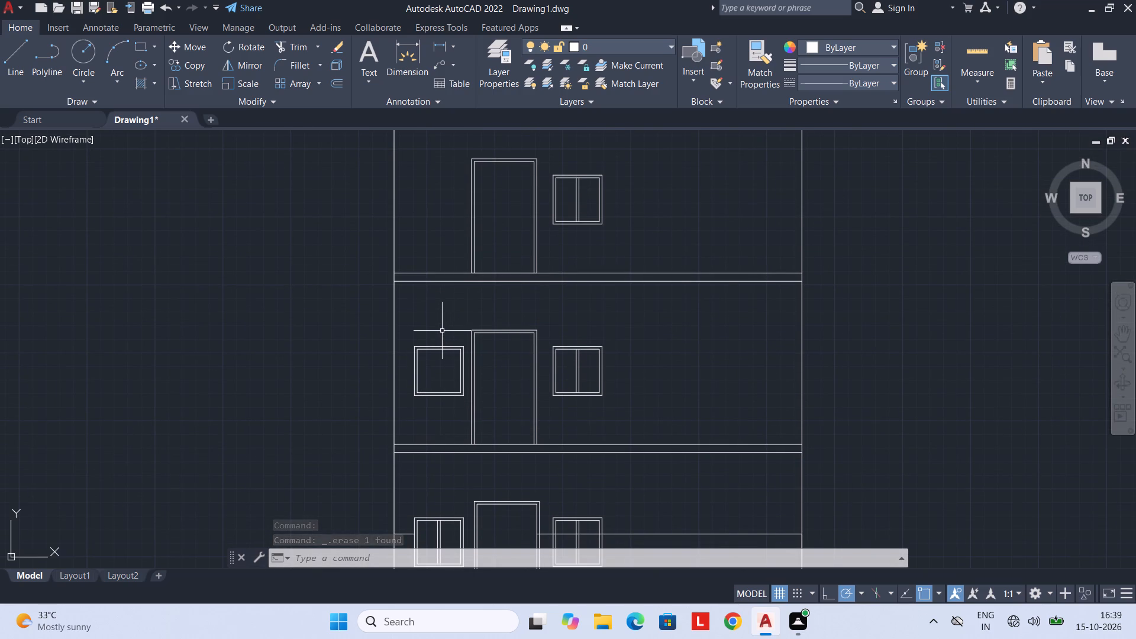
{"action": "left_click_drag", "start_coordinate": [439, 331], "coordinate": [431, 418]}
{"action": "key", "text": "Delete"}
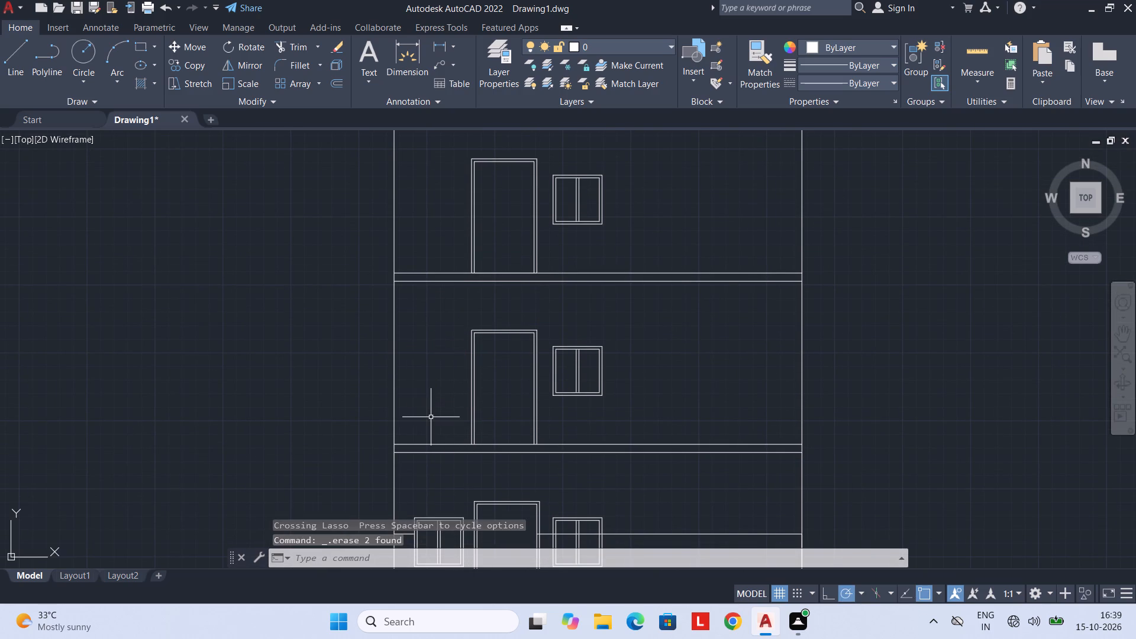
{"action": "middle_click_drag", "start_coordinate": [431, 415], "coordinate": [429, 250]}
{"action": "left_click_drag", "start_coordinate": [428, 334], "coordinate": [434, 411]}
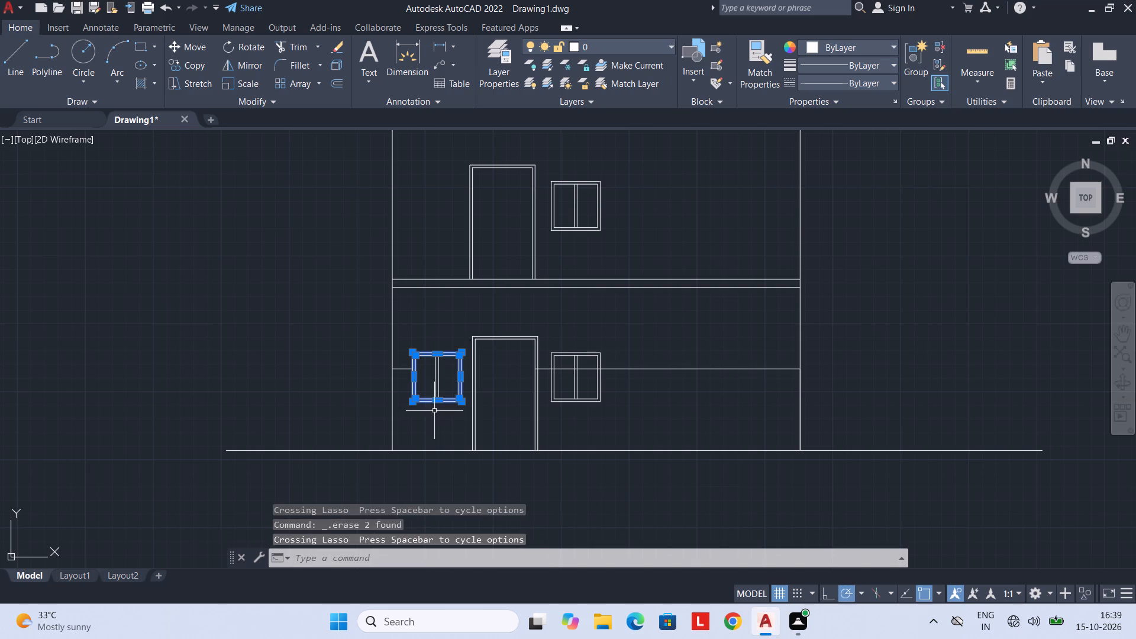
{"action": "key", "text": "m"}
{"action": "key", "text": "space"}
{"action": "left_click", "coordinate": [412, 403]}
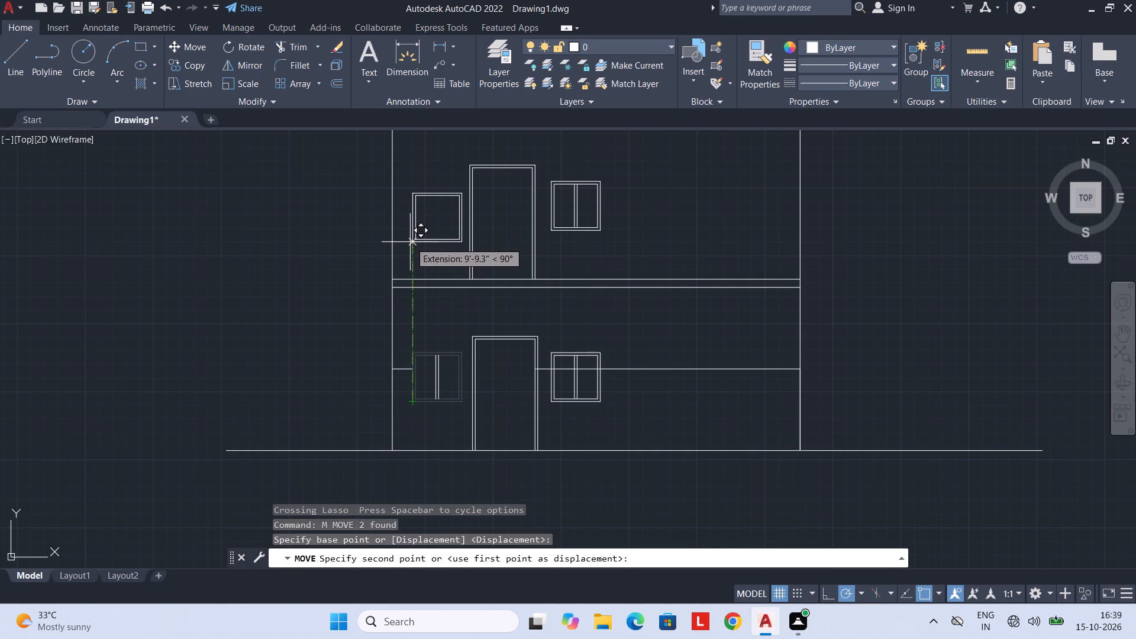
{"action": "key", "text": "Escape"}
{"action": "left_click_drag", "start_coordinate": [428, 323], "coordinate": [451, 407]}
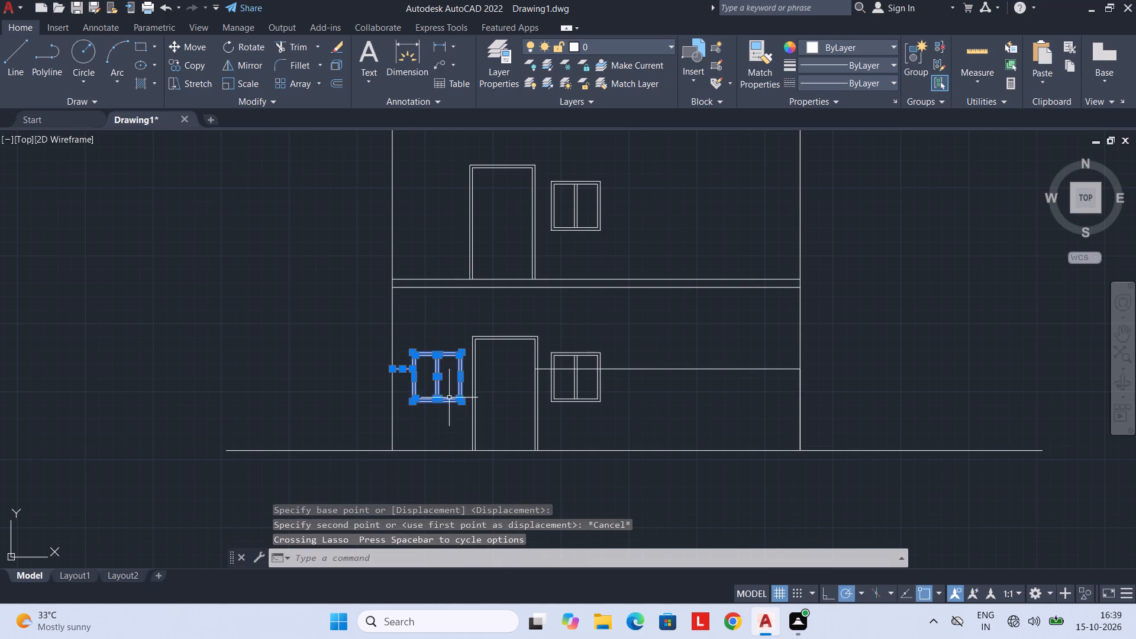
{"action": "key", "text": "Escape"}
Draw a vertical guide line from the left ground-floor window's top-left corner up to the slab's top edge, continuing 3' above it.
{"action": "middle_click_drag", "start_coordinate": [426, 298], "coordinate": [427, 325]}
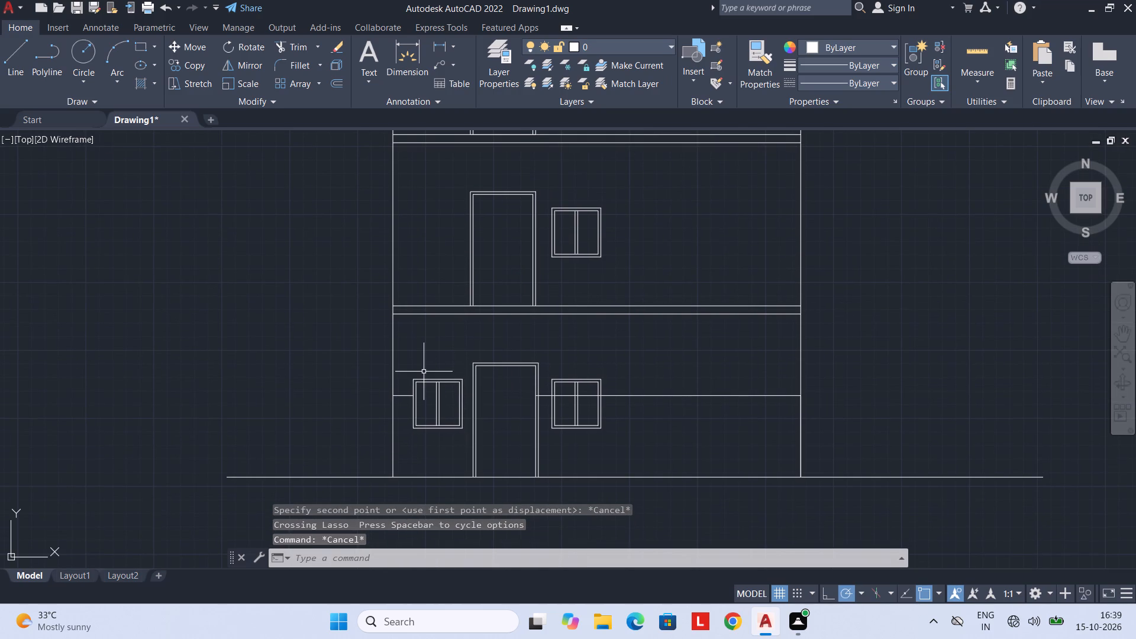
{"action": "key", "text": "l"}
{"action": "key", "text": "space"}
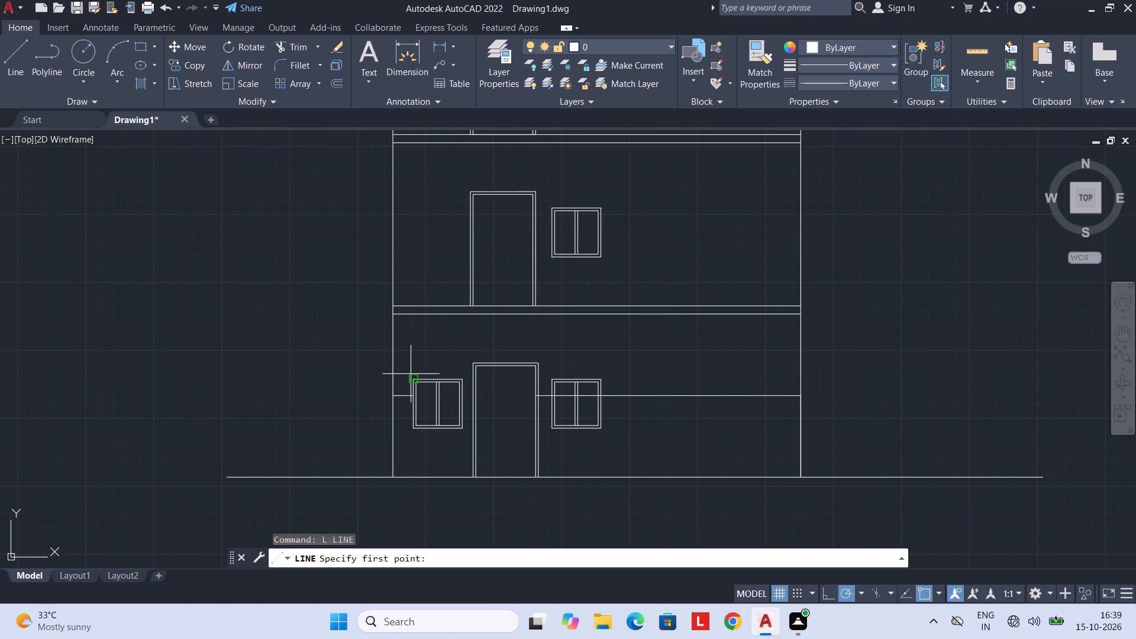
{"action": "left_click", "coordinate": [412, 376]}
{"action": "left_click", "coordinate": [414, 304]}
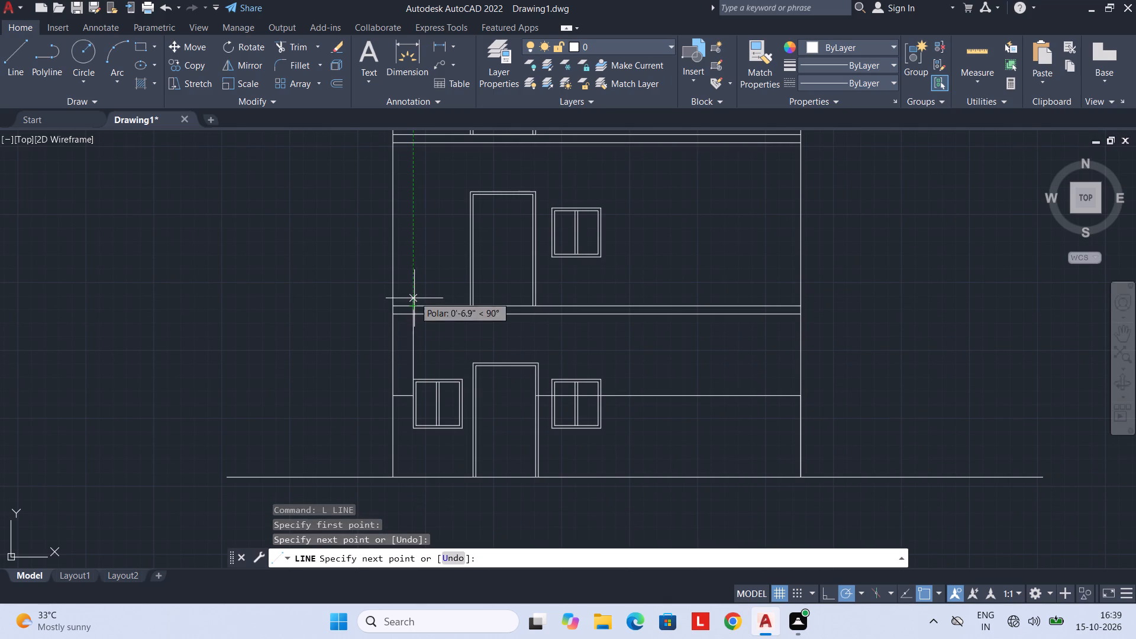
{"action": "key", "text": "3"}
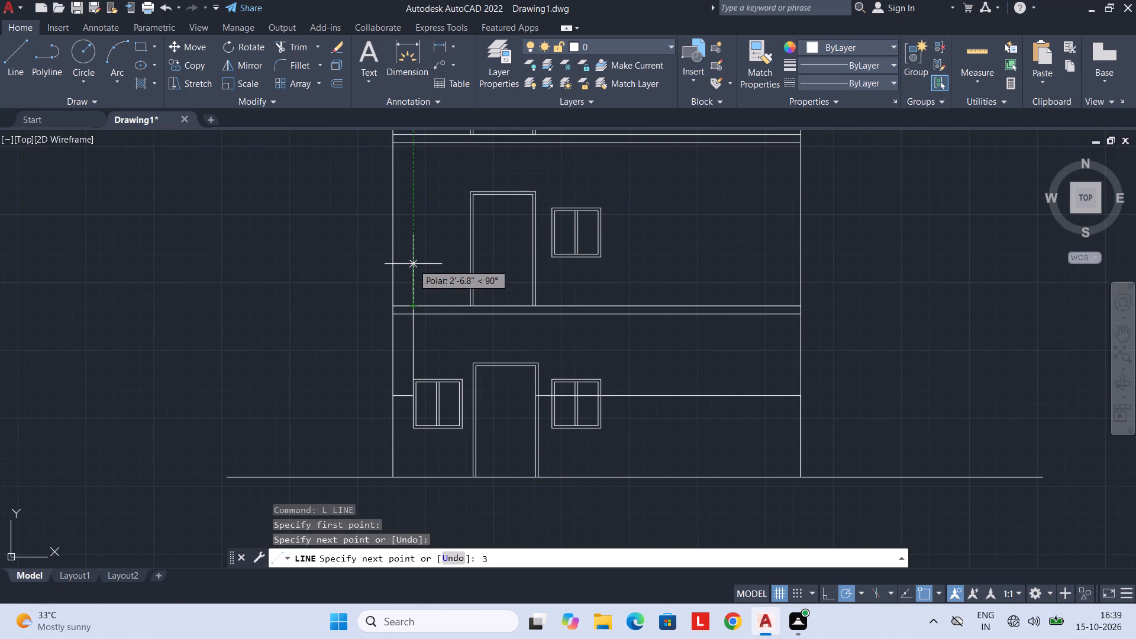
{"action": "key", "text": "apostrophe"}
{"action": "key", "text": "Return"}
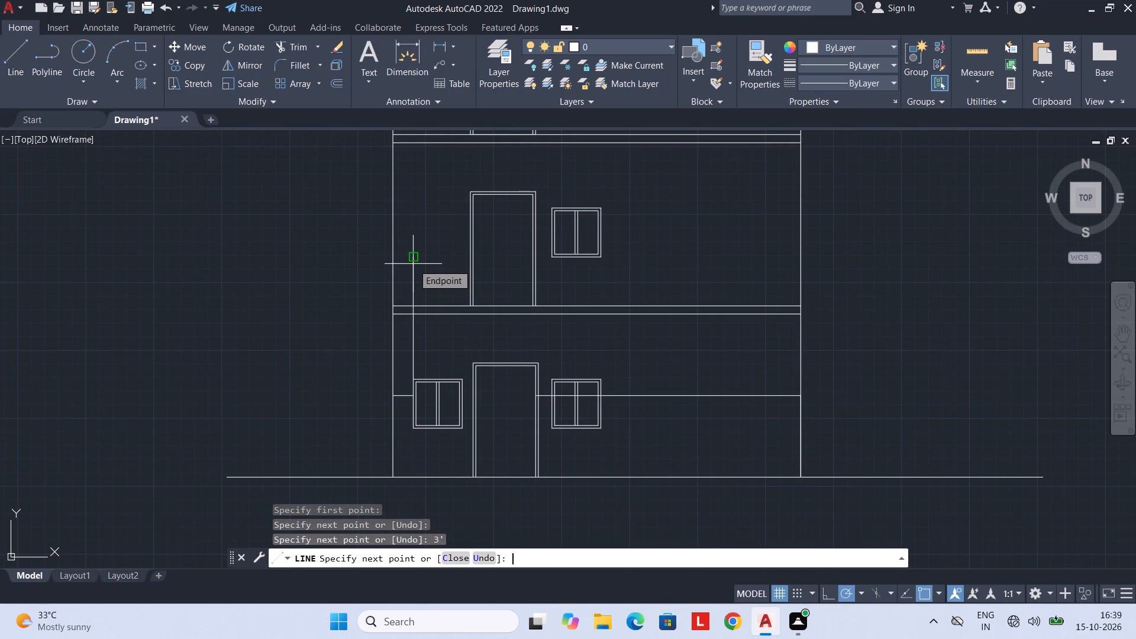
{"action": "key", "text": "Escape"}
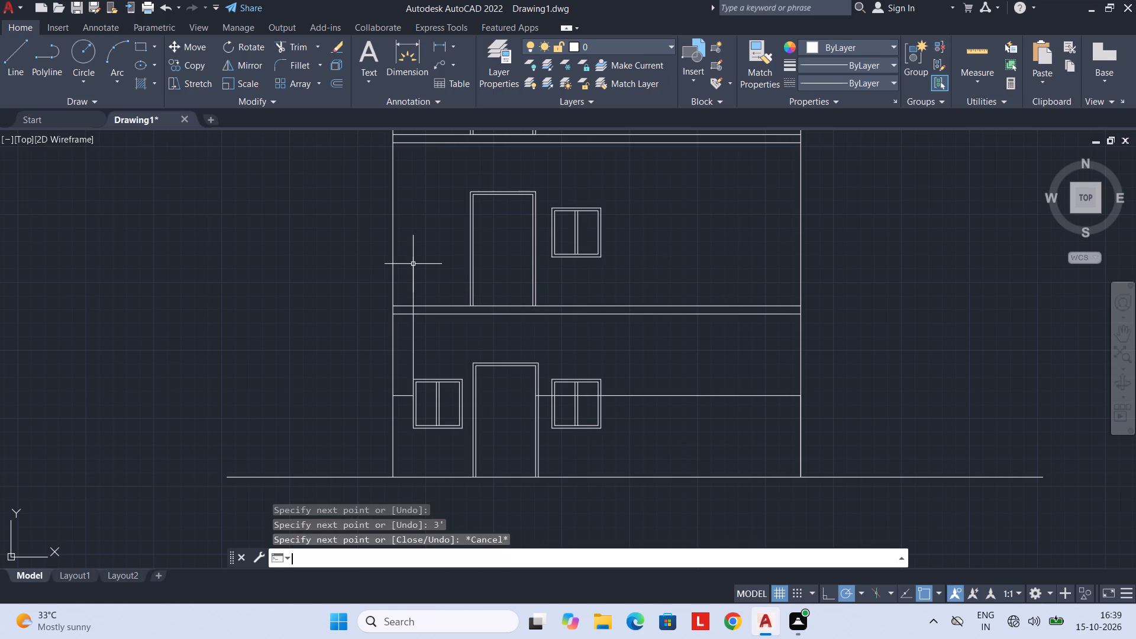
{"action": "middle_click_drag", "start_coordinate": [425, 296], "coordinate": [415, 337]}
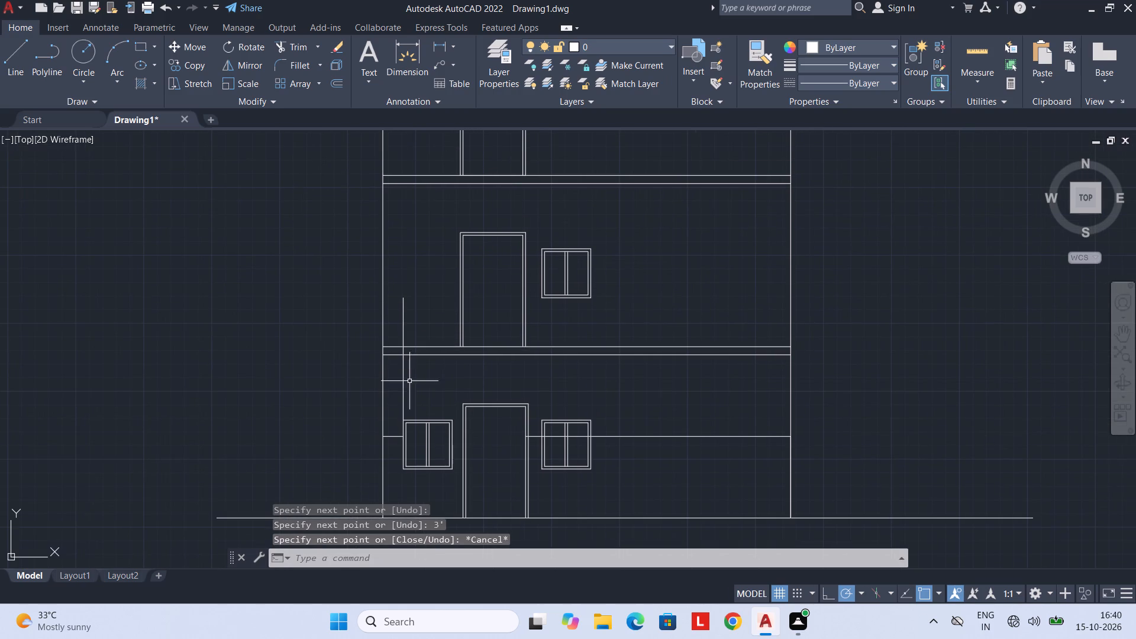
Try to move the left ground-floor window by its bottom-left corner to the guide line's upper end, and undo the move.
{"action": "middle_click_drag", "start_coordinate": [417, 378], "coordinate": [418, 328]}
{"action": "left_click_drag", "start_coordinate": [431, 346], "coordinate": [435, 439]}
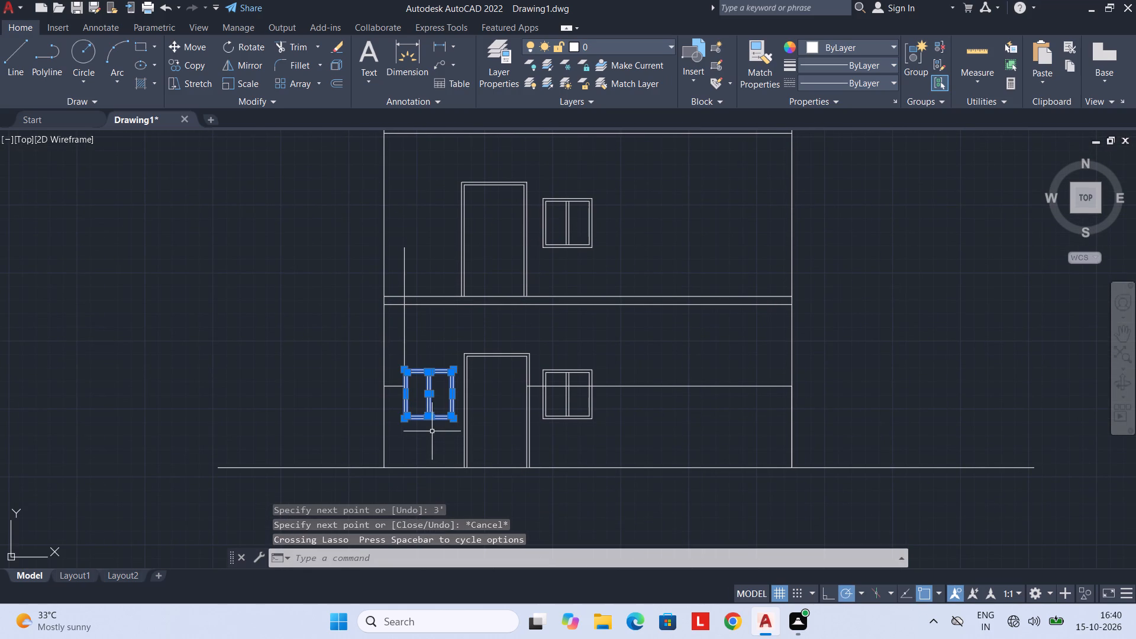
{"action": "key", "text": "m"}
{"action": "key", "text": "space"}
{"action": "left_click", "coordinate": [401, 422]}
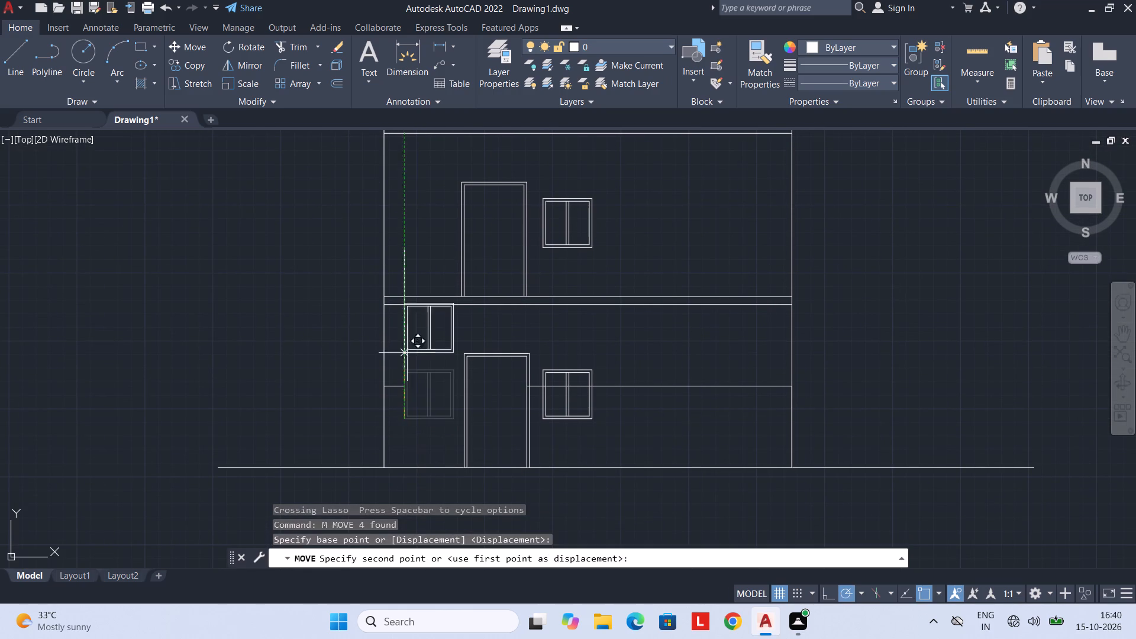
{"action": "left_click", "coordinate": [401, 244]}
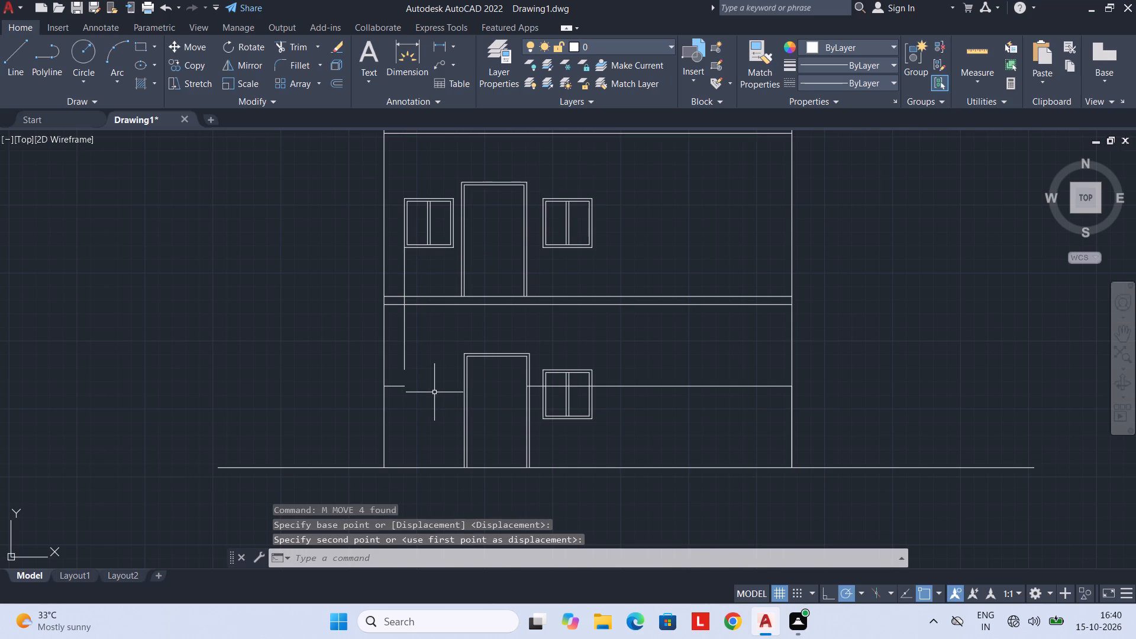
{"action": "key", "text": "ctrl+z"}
Copy the left ground-floor window from its bottom-left corner to the upper end of the guide line on the middle floor.
{"action": "left_click_drag", "start_coordinate": [425, 351], "coordinate": [431, 428]}
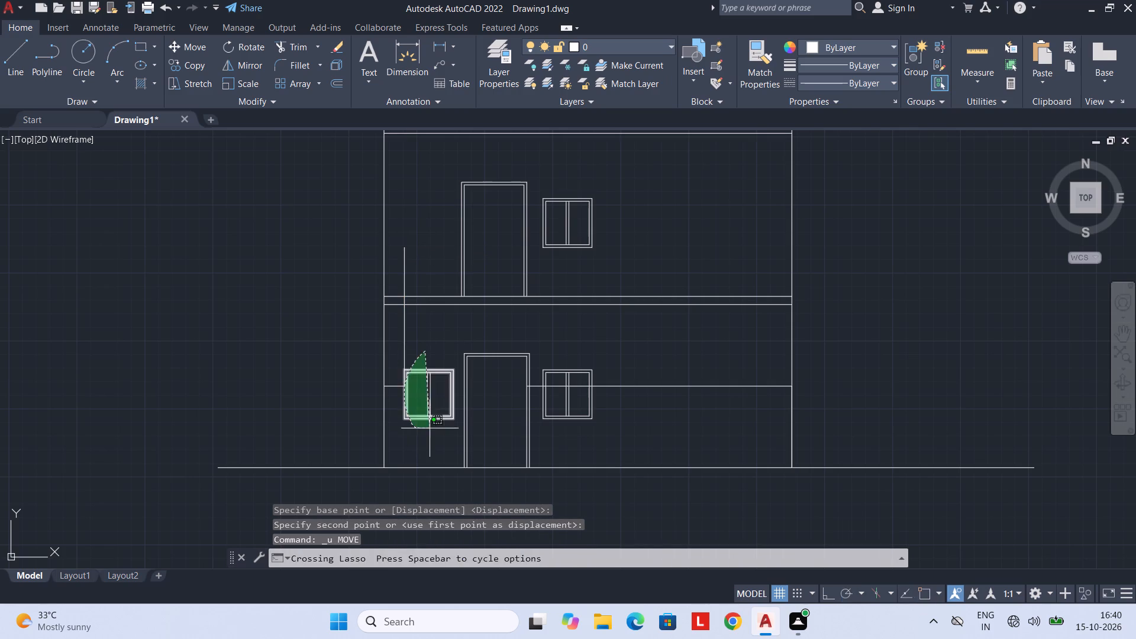
{"action": "left_click_drag", "start_coordinate": [431, 428], "coordinate": [433, 427]}
{"action": "key", "text": "c"}
{"action": "key", "text": "o"}
{"action": "key", "text": "space"}
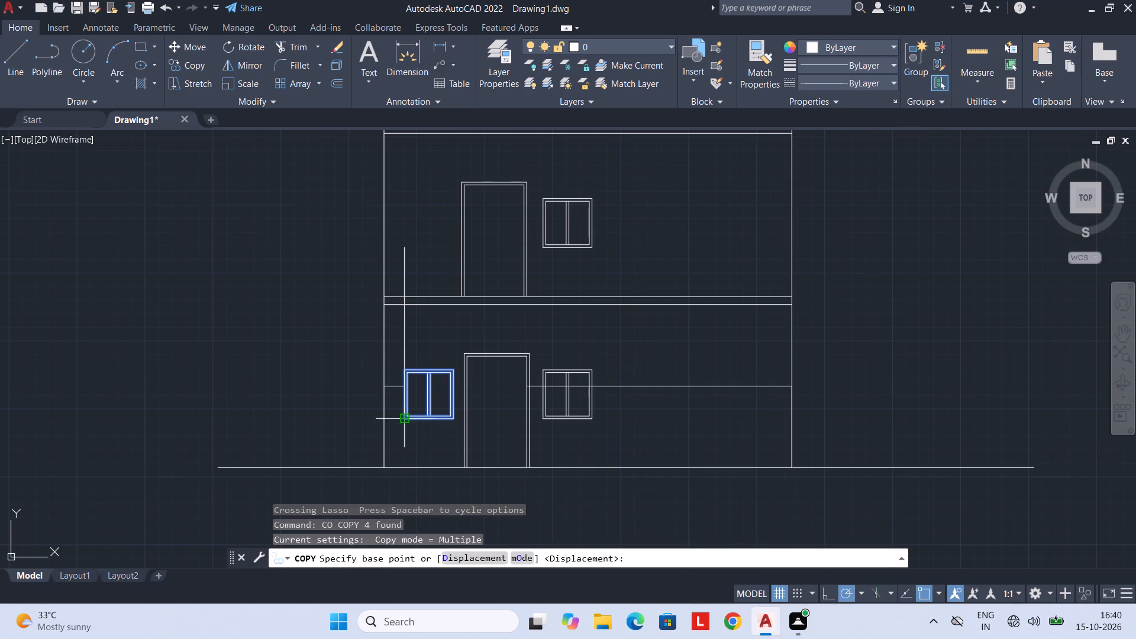
{"action": "left_click", "coordinate": [405, 421]}
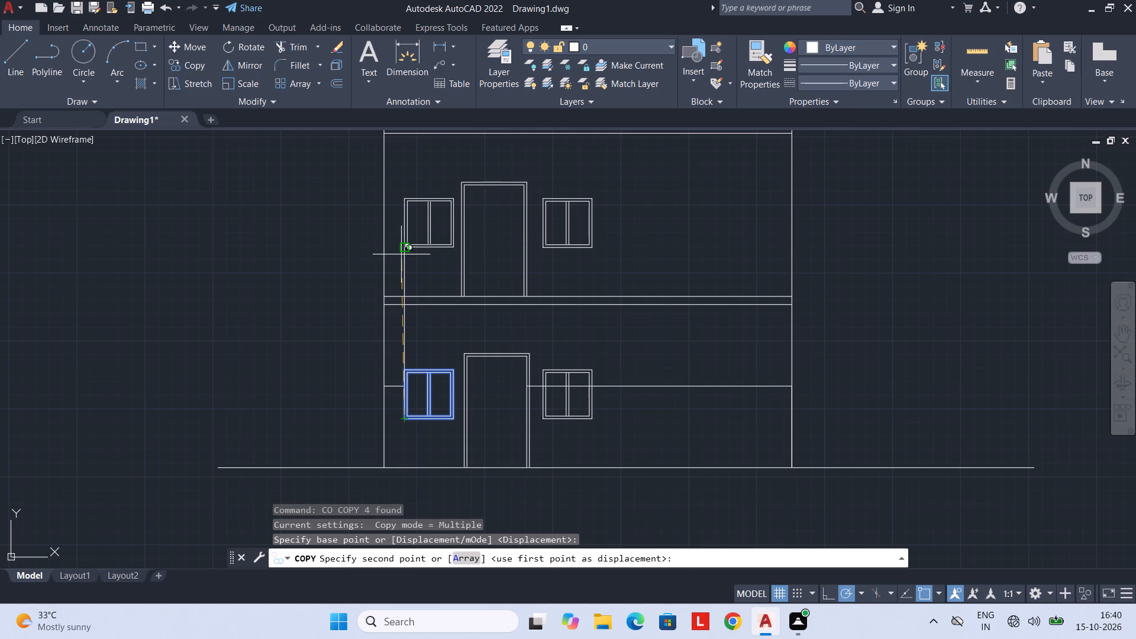
{"action": "left_click", "coordinate": [401, 254]}
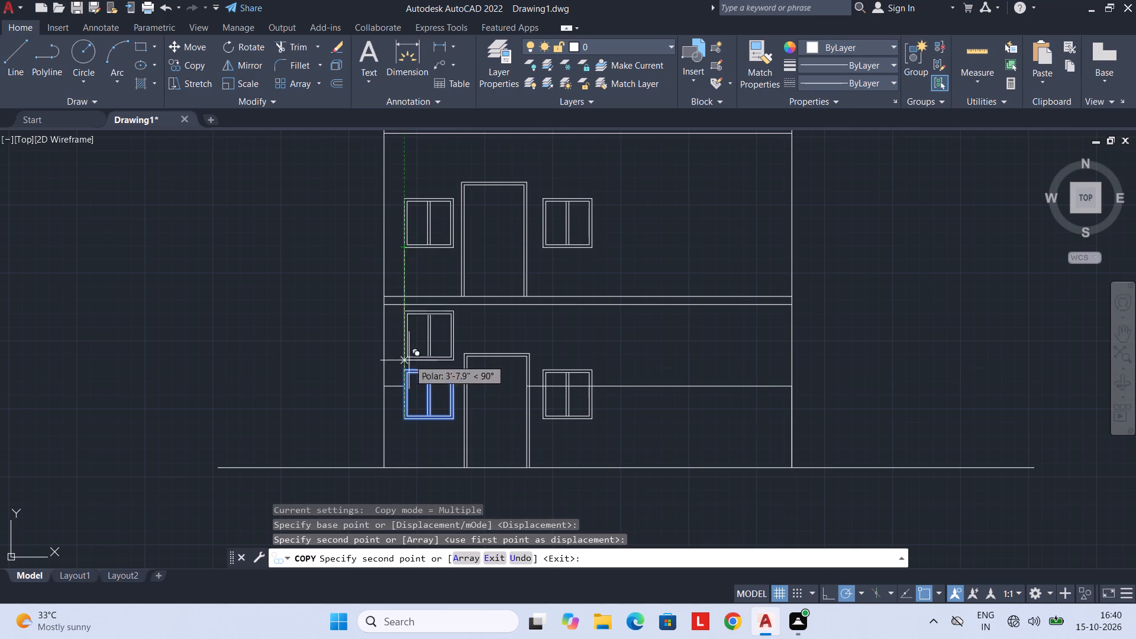
{"action": "key", "text": "Escape"}
Erase both segments of the vertical guide line between the left windows of the ground and middle floors.
{"action": "left_click", "coordinate": [403, 286]}
{"action": "key", "text": "Delete"}
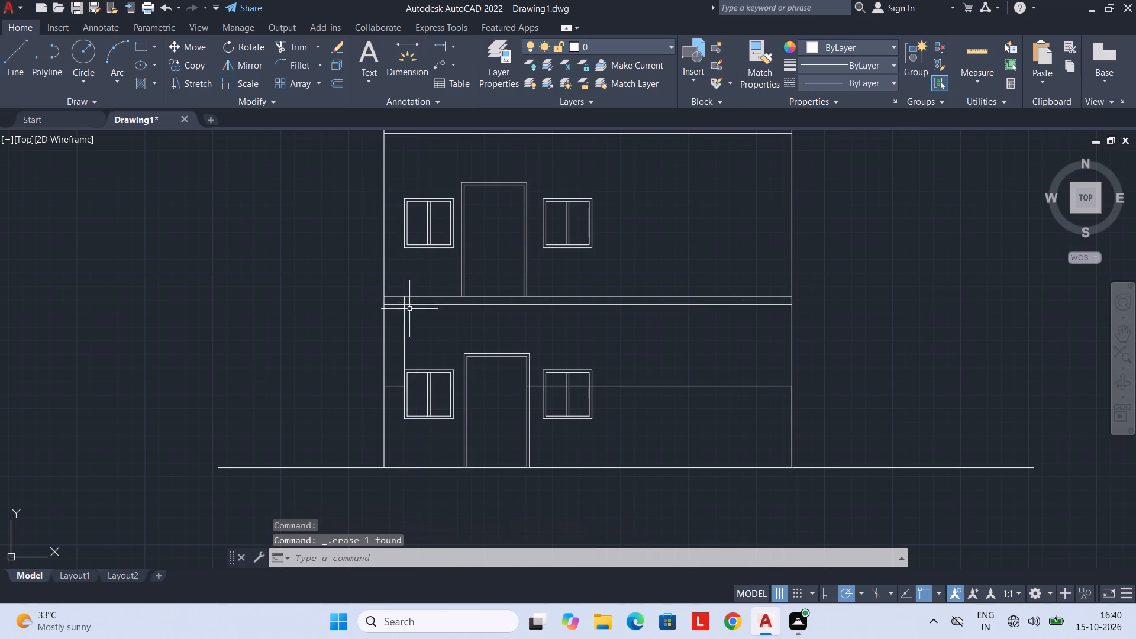
{"action": "left_click", "coordinate": [406, 328]}
{"action": "key", "text": "Delete"}
{"action": "scroll", "coordinate": [405, 308], "scroll_direction": "up", "scroll_amount": 3}
{"action": "scroll", "coordinate": [407, 327], "scroll_direction": "down", "scroll_amount": 3}
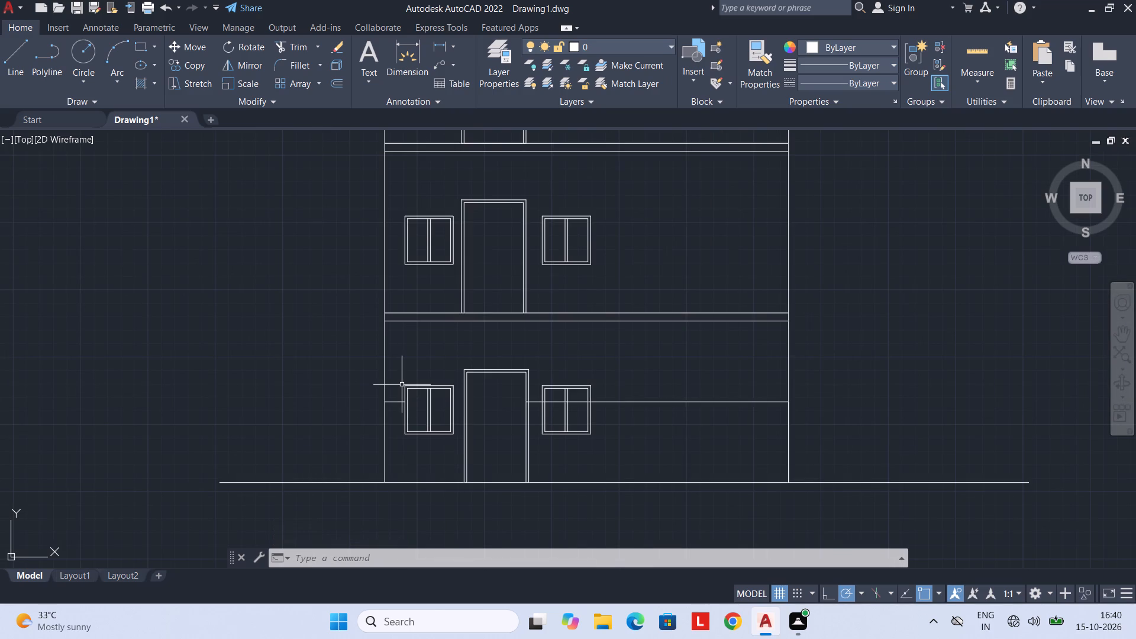
Draw a vertical line from the midpoint of the top-floor door's head straight down through all doors to the ground line.
{"action": "scroll", "coordinate": [404, 379], "scroll_direction": "down", "scroll_amount": 2}
{"action": "middle_click_drag", "start_coordinate": [408, 373], "coordinate": [390, 381]}
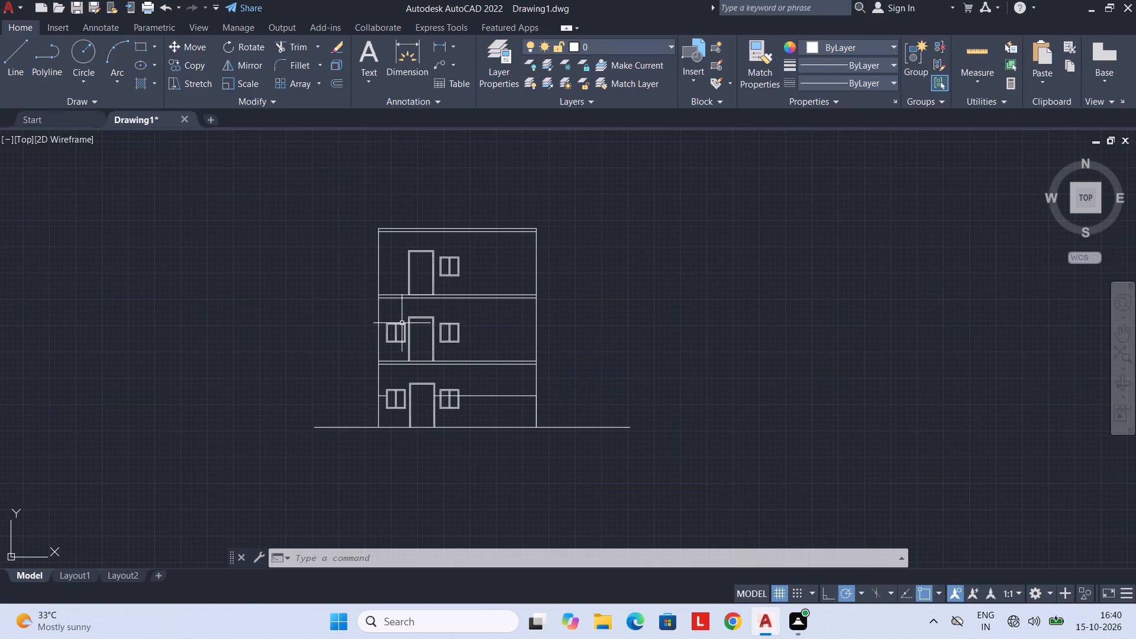
{"action": "scroll", "coordinate": [402, 322], "scroll_direction": "up", "scroll_amount": 1}
{"action": "middle_click_drag", "start_coordinate": [404, 323], "coordinate": [424, 370]}
{"action": "scroll", "coordinate": [431, 348], "scroll_direction": "up", "scroll_amount": 1}
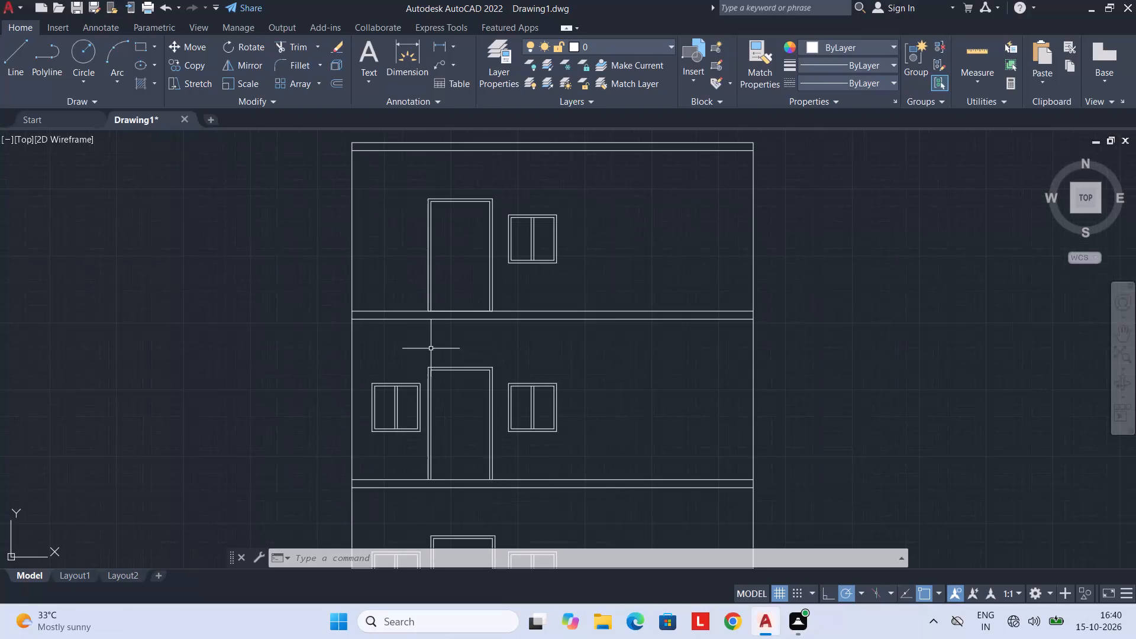
{"action": "type", "text": "L"}
{"action": "key", "text": "space"}
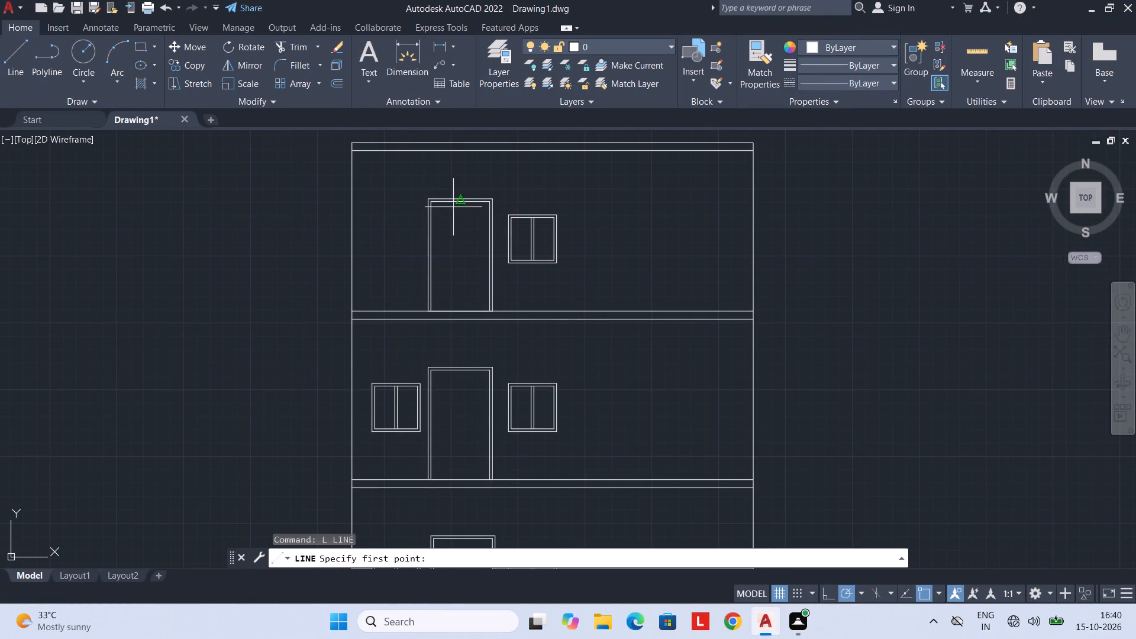
{"action": "left_click", "coordinate": [459, 203]}
{"action": "middle_click_drag", "start_coordinate": [460, 482], "coordinate": [466, 369]}
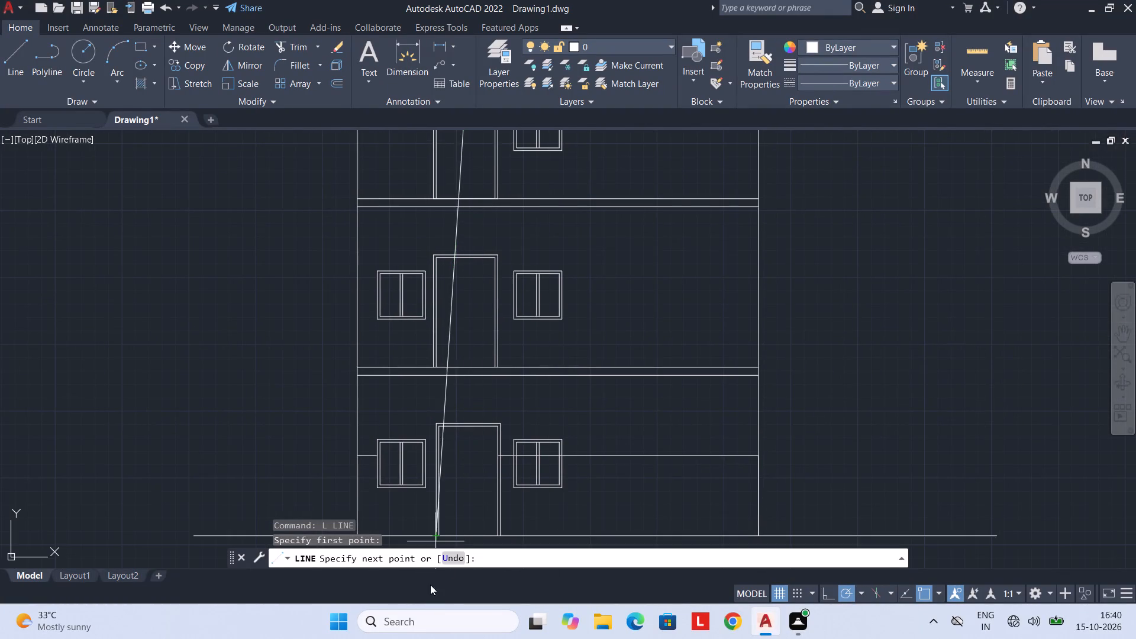
{"action": "middle_click_drag", "start_coordinate": [456, 509], "coordinate": [456, 470]}
{"action": "left_click", "coordinate": [471, 501]}
{"action": "key", "text": "Escape"}
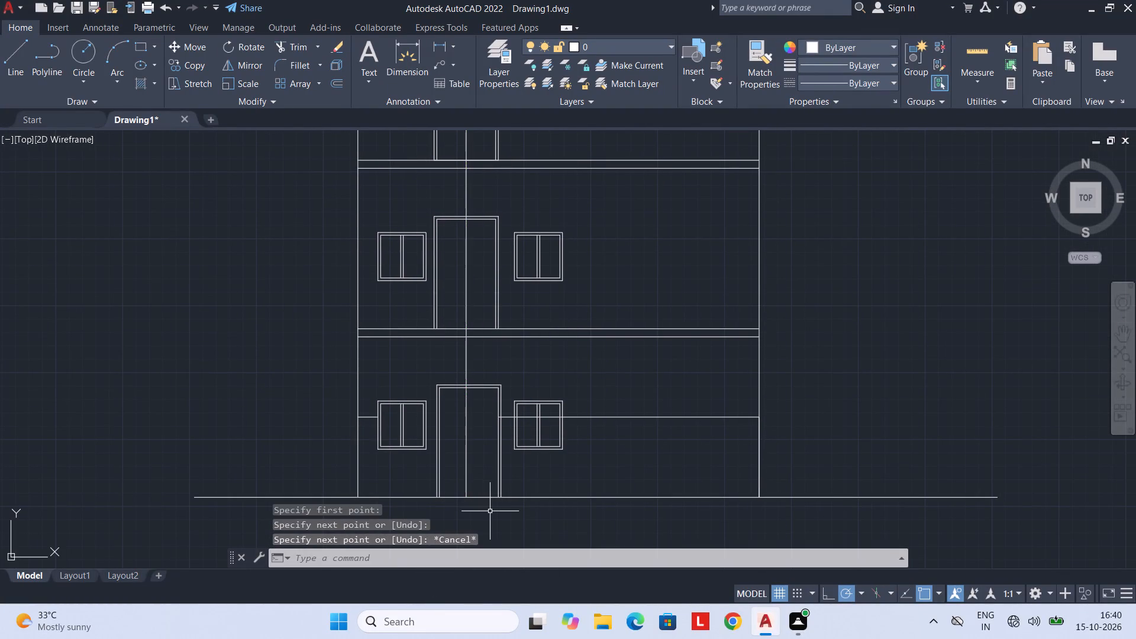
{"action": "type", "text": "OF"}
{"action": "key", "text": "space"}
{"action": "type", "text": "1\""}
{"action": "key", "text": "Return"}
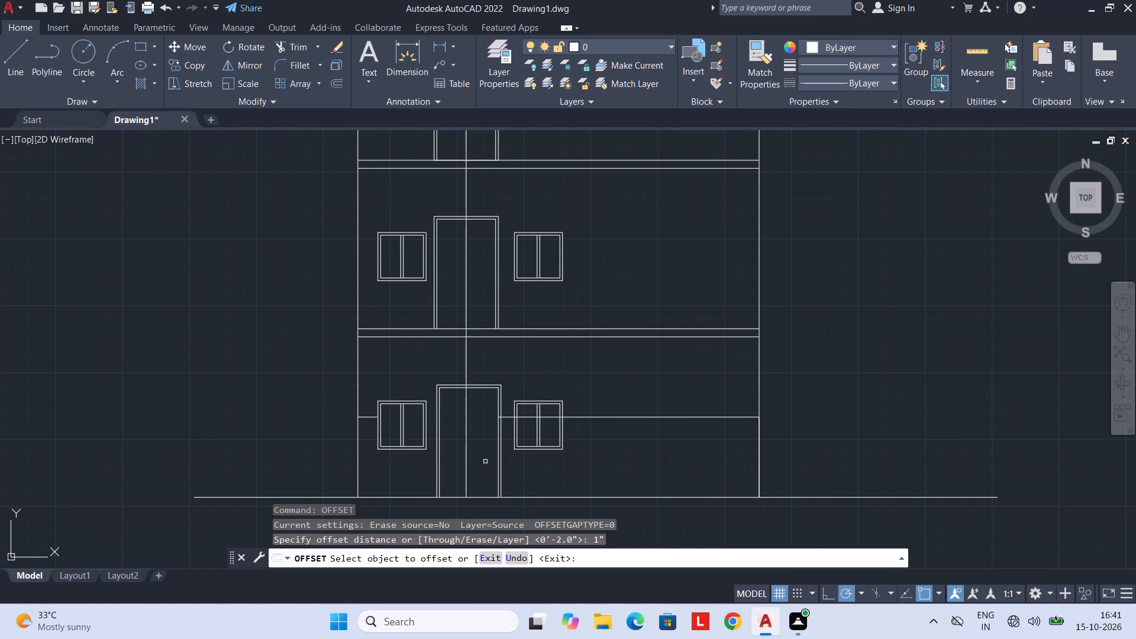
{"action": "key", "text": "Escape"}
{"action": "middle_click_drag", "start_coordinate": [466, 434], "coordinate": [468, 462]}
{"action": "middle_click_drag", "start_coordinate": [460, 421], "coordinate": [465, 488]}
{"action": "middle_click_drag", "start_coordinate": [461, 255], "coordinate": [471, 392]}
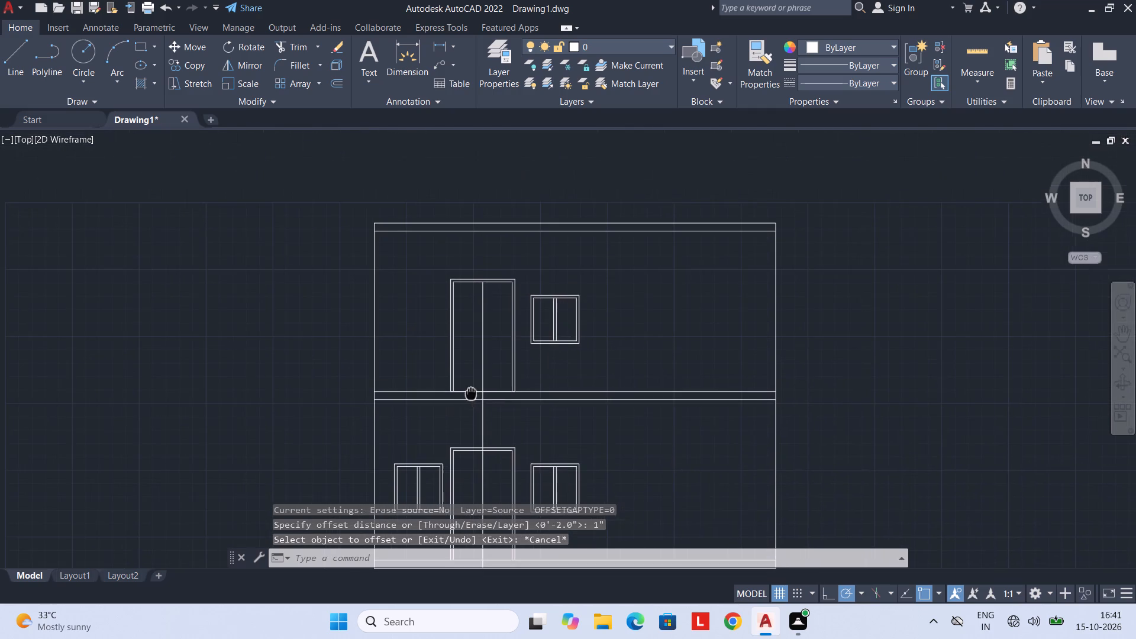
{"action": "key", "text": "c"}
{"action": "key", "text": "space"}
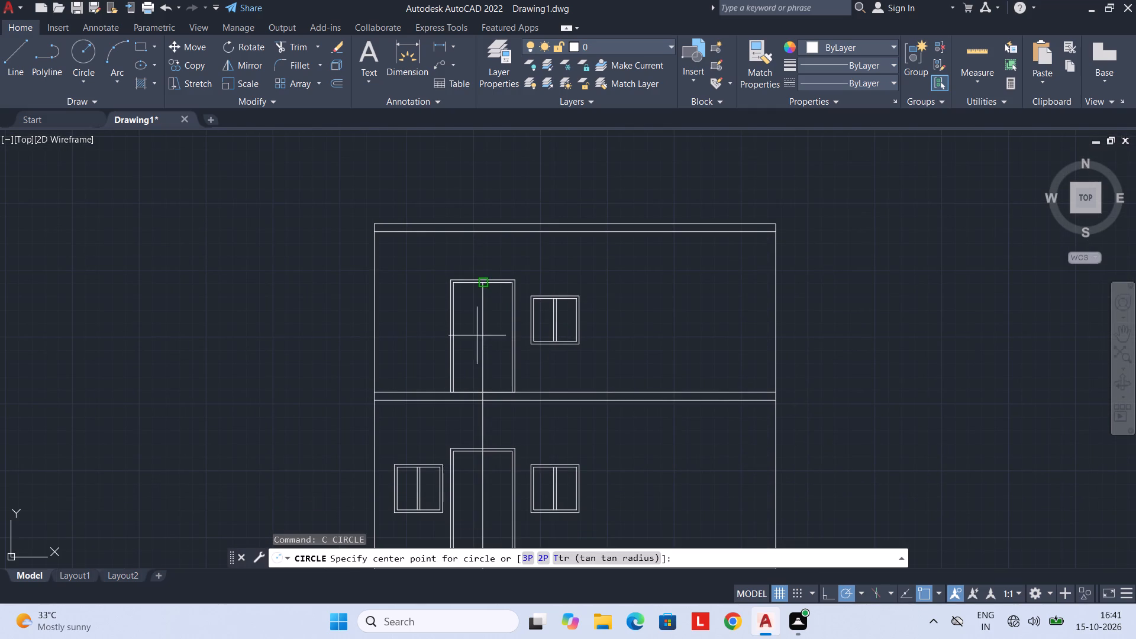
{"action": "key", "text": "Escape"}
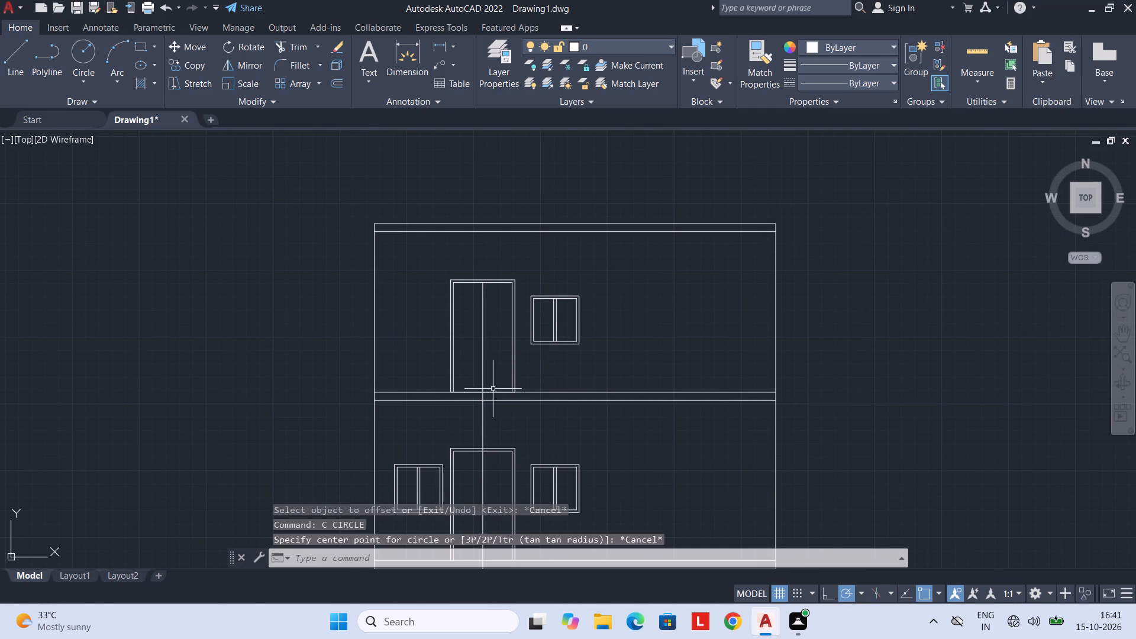
Trim the vertical centre line where it crosses the two floor slabs and the wall above the middle-floor and ground-floor doors.
{"action": "type", "text": "TR"}
{"action": "key", "text": "space"}
{"action": "left_click", "coordinate": [483, 396]}
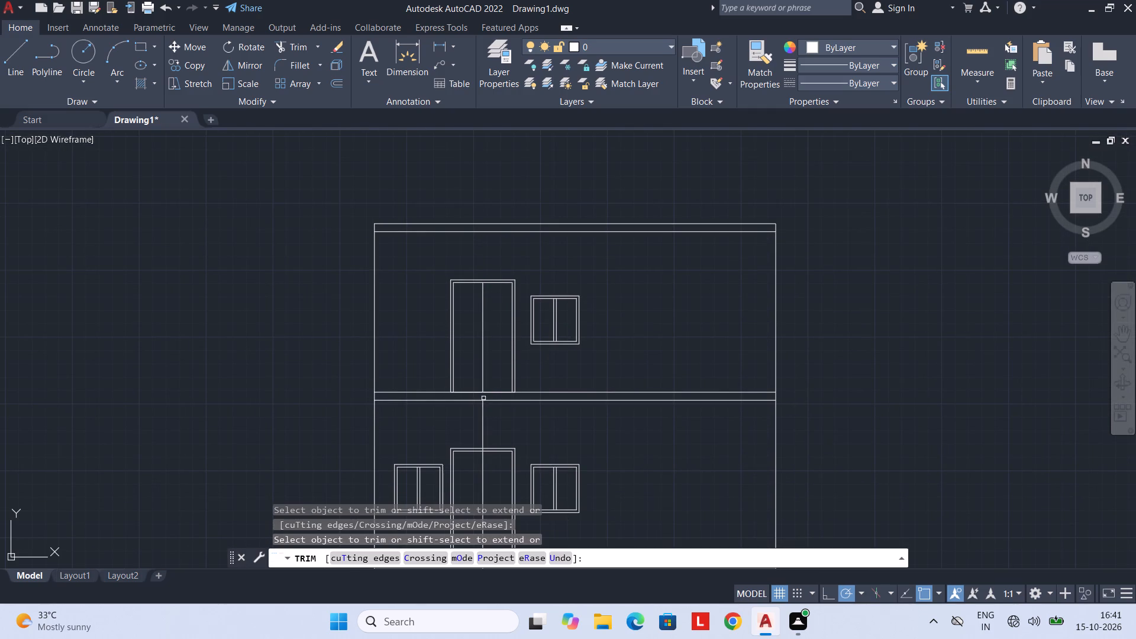
{"action": "left_click", "coordinate": [482, 419]}
{"action": "middle_click_drag", "start_coordinate": [482, 424], "coordinate": [477, 330]}
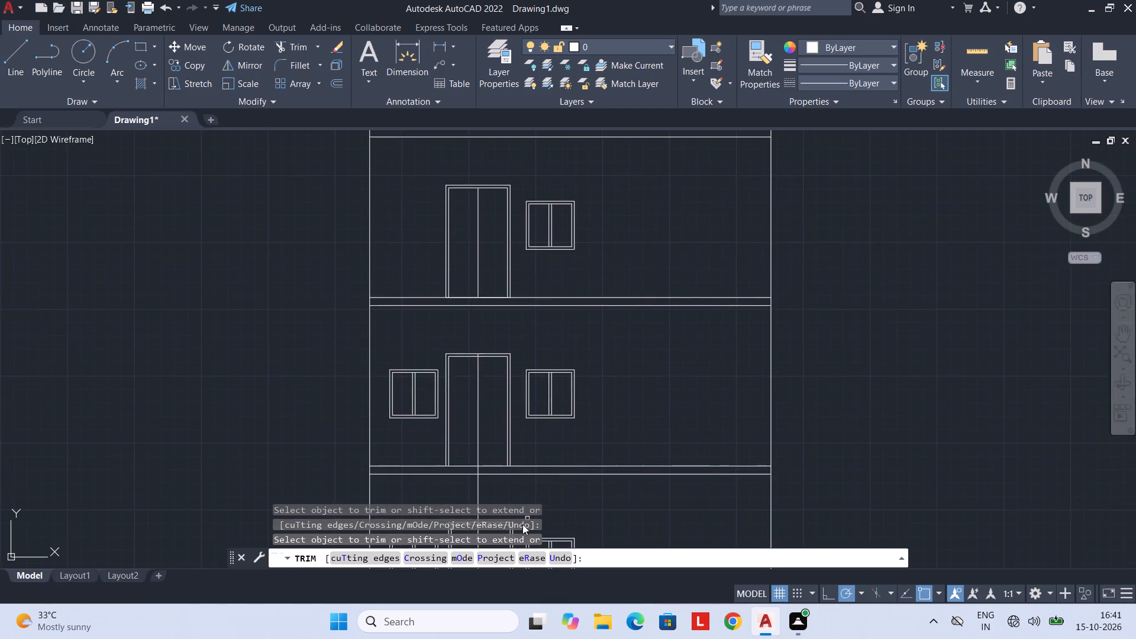
{"action": "middle_click_drag", "start_coordinate": [517, 517], "coordinate": [493, 445]}
{"action": "left_click", "coordinate": [453, 399]}
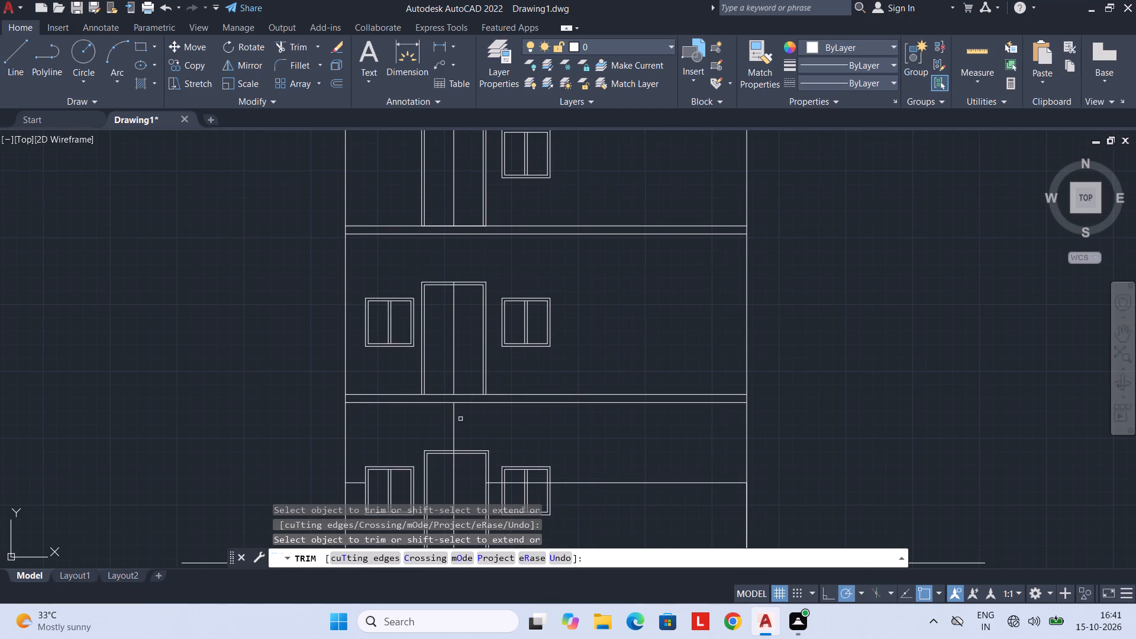
{"action": "left_click", "coordinate": [454, 425]}
{"action": "scroll", "coordinate": [460, 428], "scroll_direction": "down", "scroll_amount": 2}
{"action": "middle_click_drag", "start_coordinate": [464, 439], "coordinate": [463, 399]}
{"action": "key", "text": "Escape"}
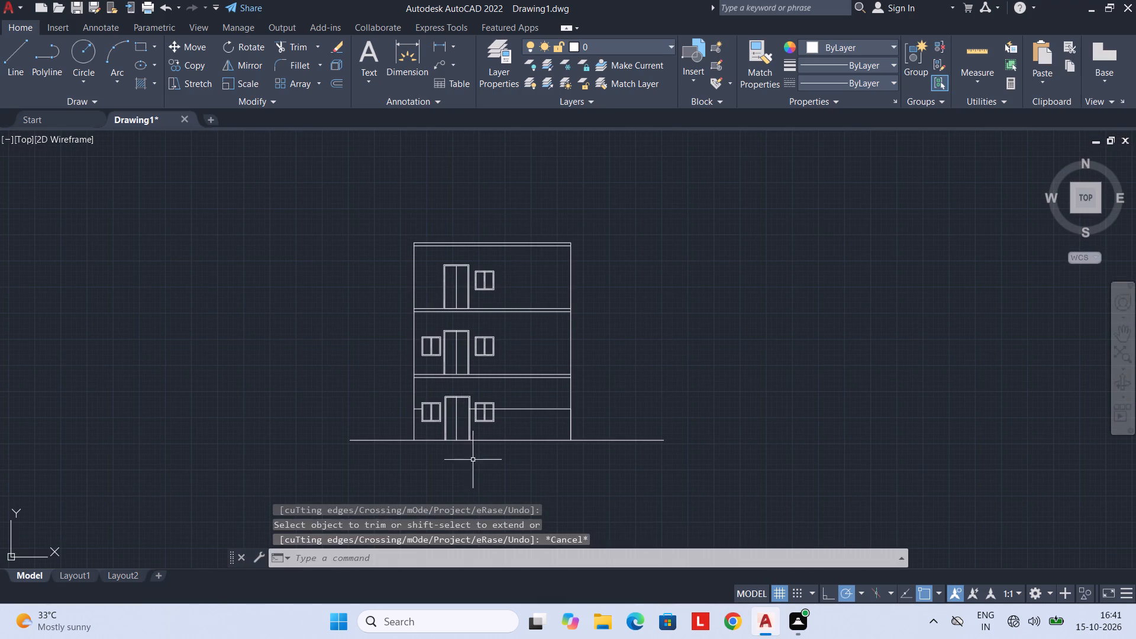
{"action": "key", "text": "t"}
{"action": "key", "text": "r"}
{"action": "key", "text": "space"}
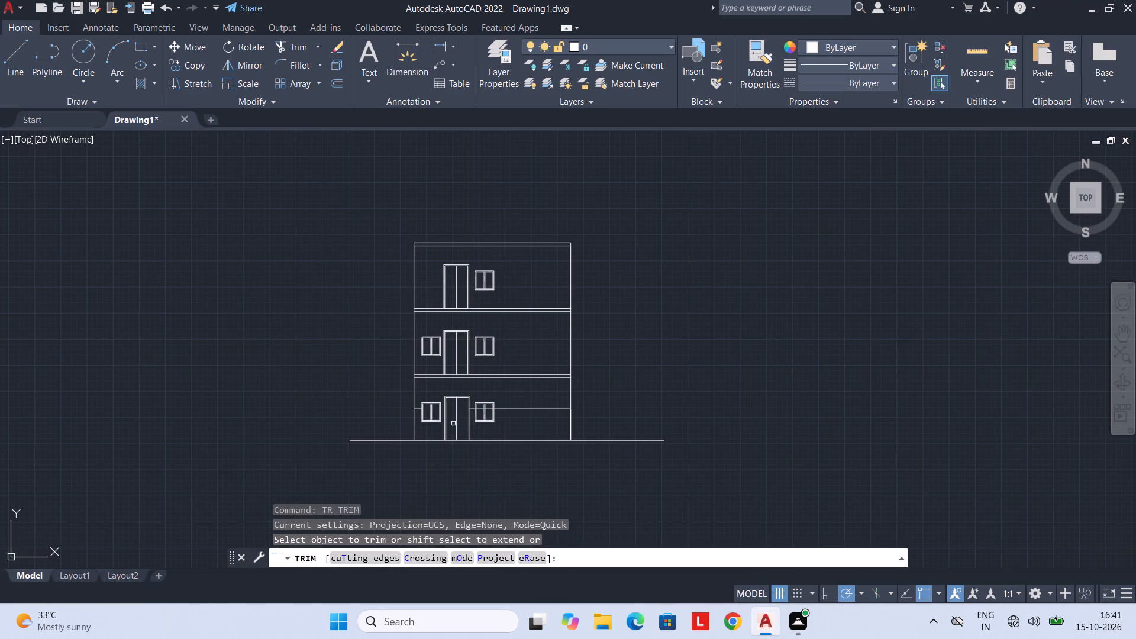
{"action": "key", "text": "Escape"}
Draw a circle of radius 0.5' centred on the midpoint of the ground-floor door's vertical centre line.
{"action": "type", "text": "C"}
{"action": "key", "text": "space"}
{"action": "scroll", "coordinate": [452, 421], "scroll_direction": "up", "scroll_amount": 2}
{"action": "left_click", "coordinate": [456, 422]}
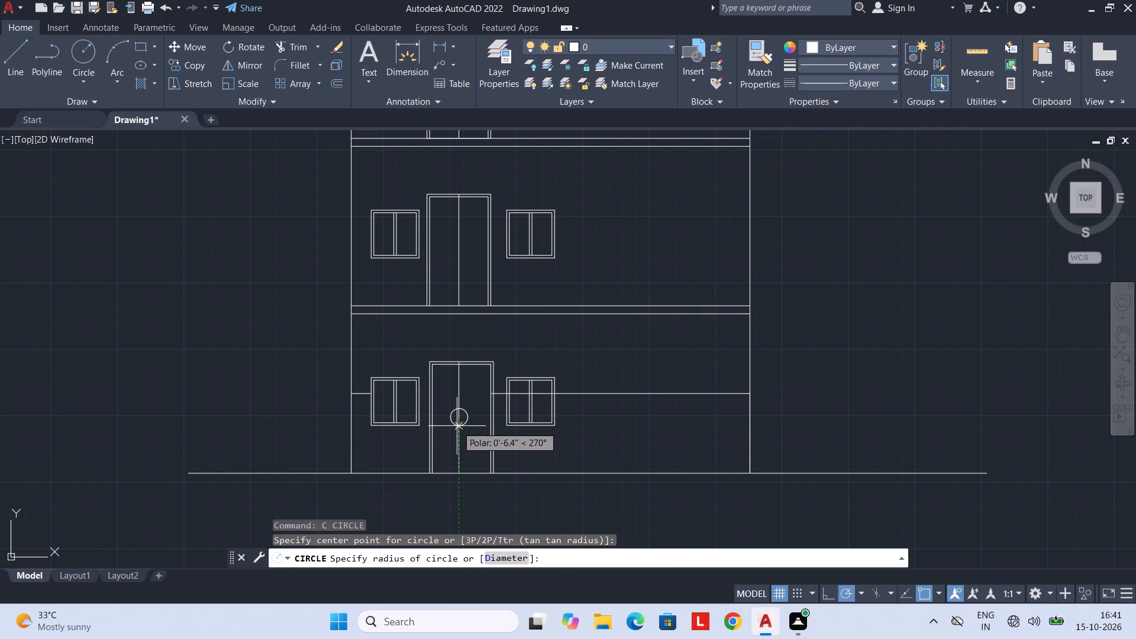
{"action": "type", "text": "0.5'"}
{"action": "key", "text": "Return"}
{"action": "scroll", "coordinate": [464, 383], "scroll_direction": "up", "scroll_amount": 1}
{"action": "scroll", "coordinate": [461, 391], "scroll_direction": "down", "scroll_amount": 1}
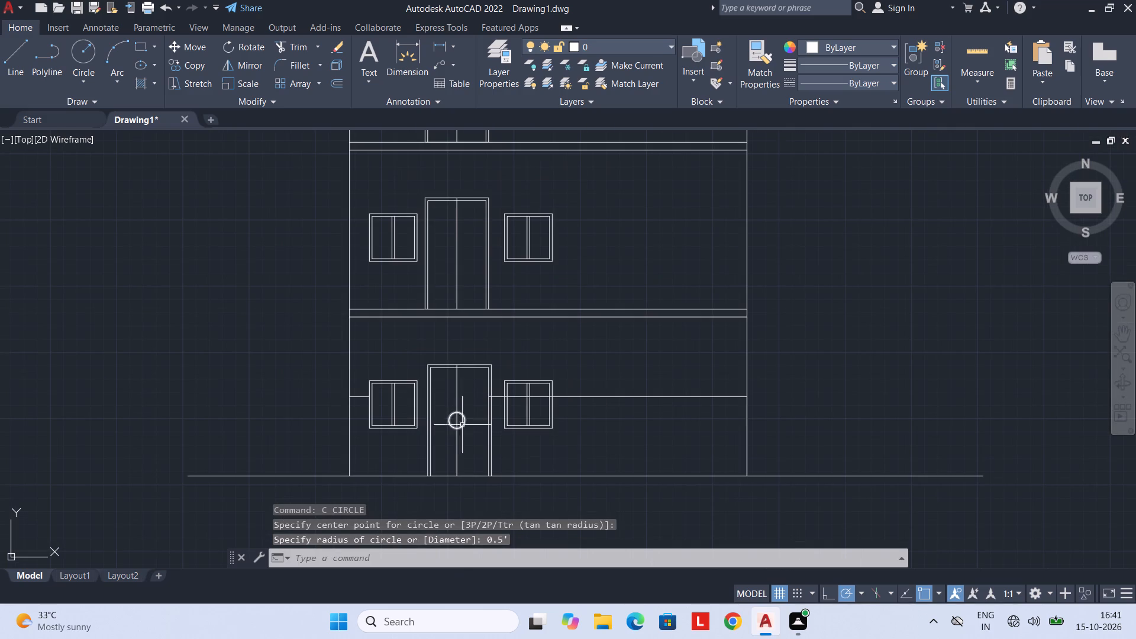
Copy the door circle from its centre to the midpoints of the middle-floor and top-floor doors' centre lines.
{"action": "left_click", "coordinate": [466, 423]}
{"action": "type", "text": "CO"}
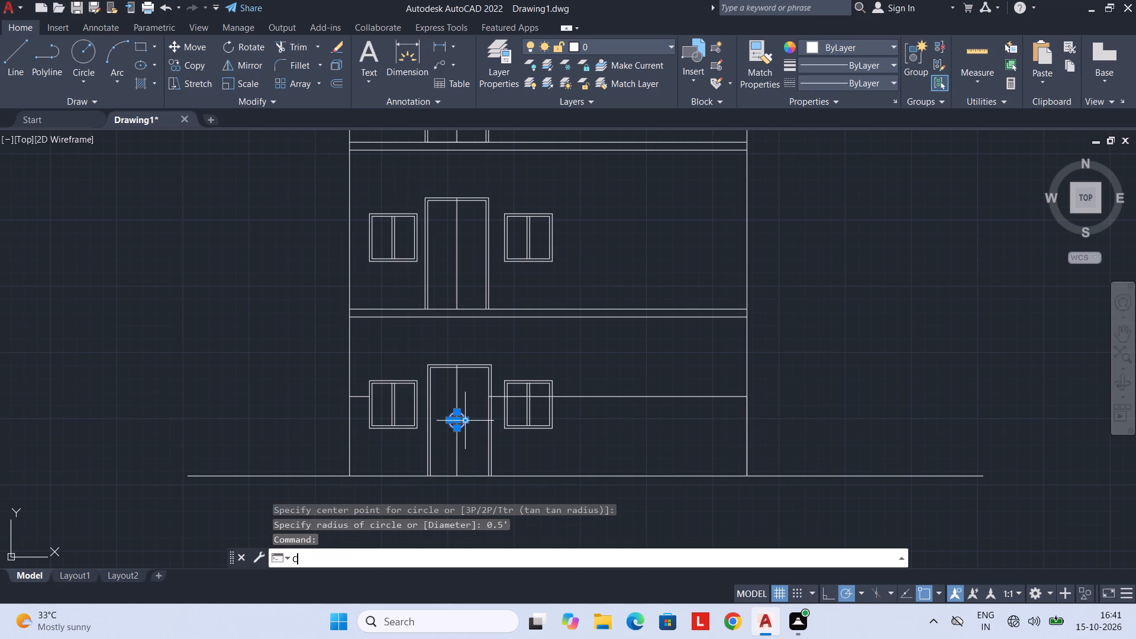
{"action": "key", "text": "space"}
{"action": "left_click", "coordinate": [459, 422]}
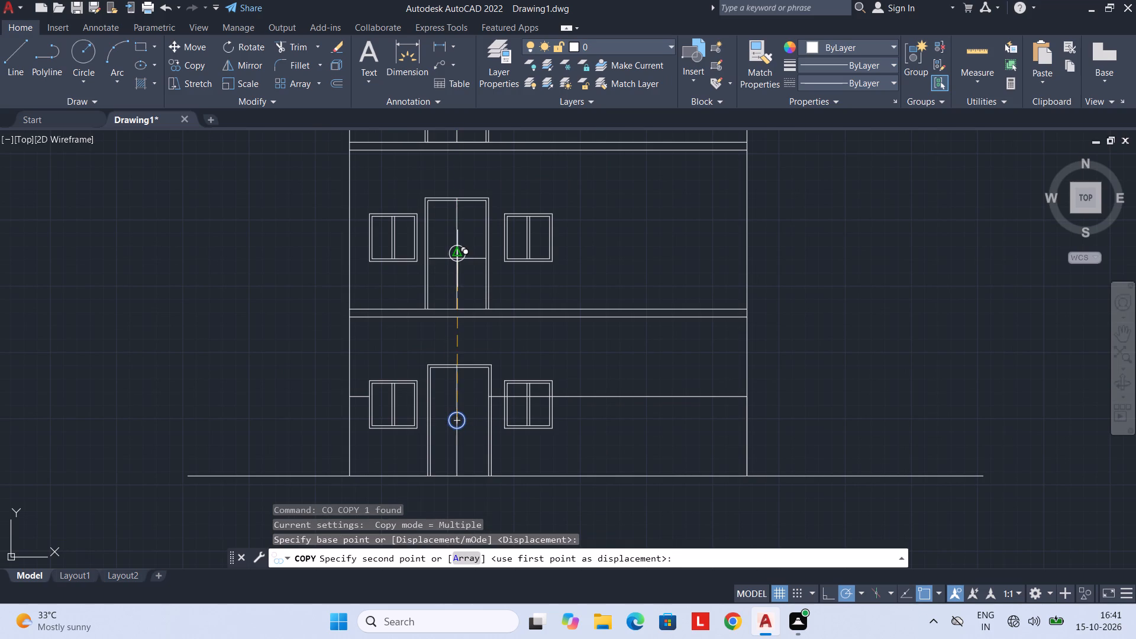
{"action": "left_click", "coordinate": [458, 255]}
{"action": "middle_click_drag", "start_coordinate": [455, 195], "coordinate": [459, 405]}
{"action": "left_click", "coordinate": [457, 299]}
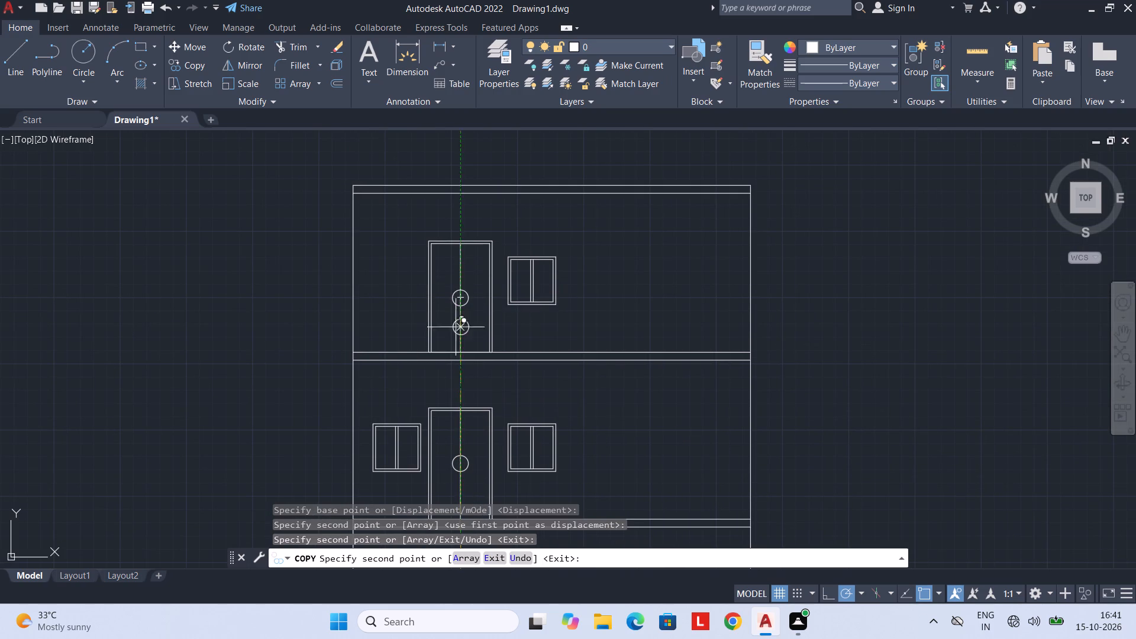
{"action": "key", "text": "Escape"}
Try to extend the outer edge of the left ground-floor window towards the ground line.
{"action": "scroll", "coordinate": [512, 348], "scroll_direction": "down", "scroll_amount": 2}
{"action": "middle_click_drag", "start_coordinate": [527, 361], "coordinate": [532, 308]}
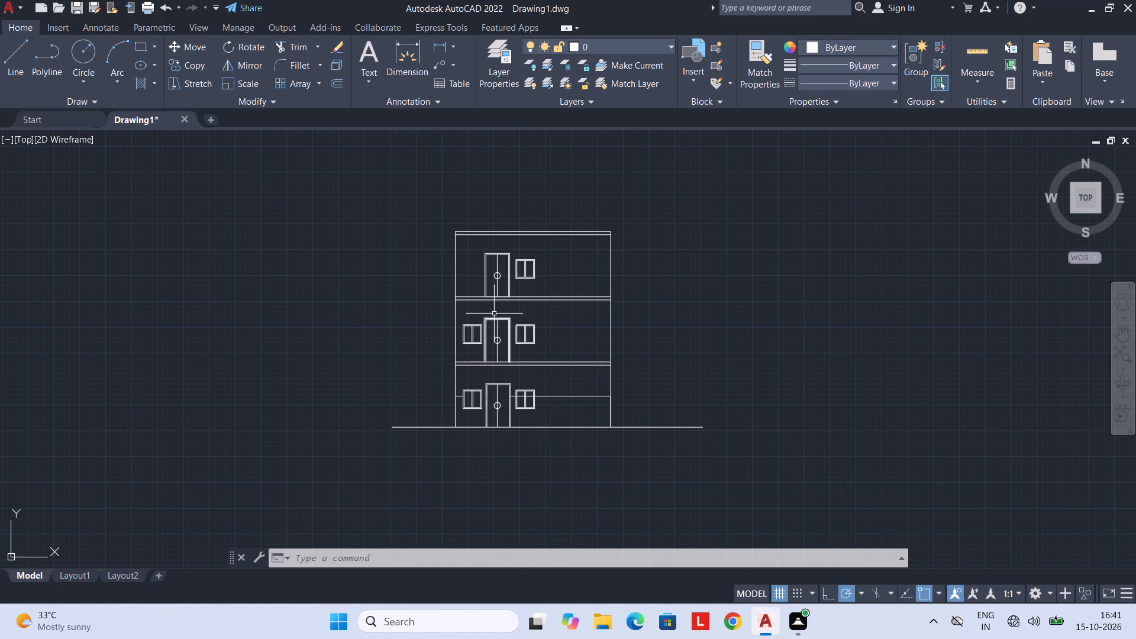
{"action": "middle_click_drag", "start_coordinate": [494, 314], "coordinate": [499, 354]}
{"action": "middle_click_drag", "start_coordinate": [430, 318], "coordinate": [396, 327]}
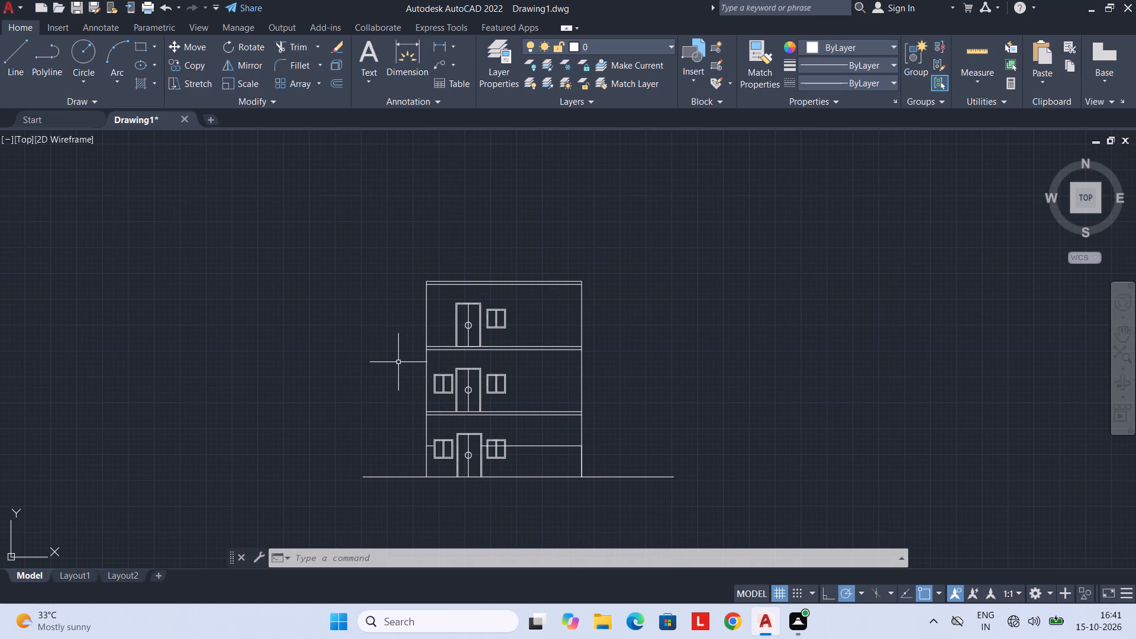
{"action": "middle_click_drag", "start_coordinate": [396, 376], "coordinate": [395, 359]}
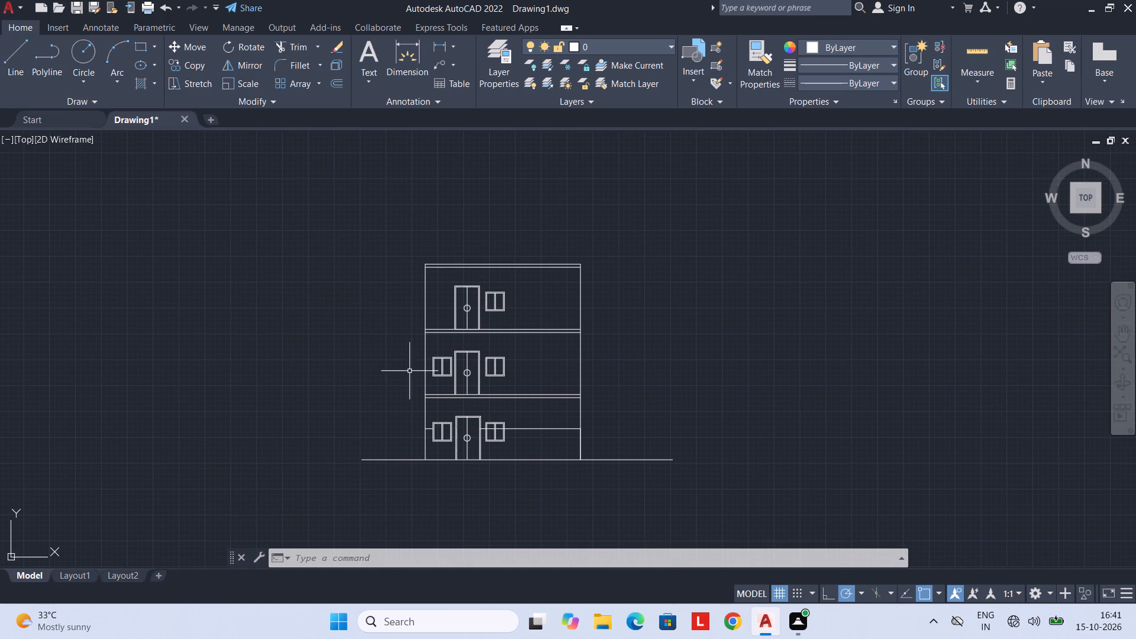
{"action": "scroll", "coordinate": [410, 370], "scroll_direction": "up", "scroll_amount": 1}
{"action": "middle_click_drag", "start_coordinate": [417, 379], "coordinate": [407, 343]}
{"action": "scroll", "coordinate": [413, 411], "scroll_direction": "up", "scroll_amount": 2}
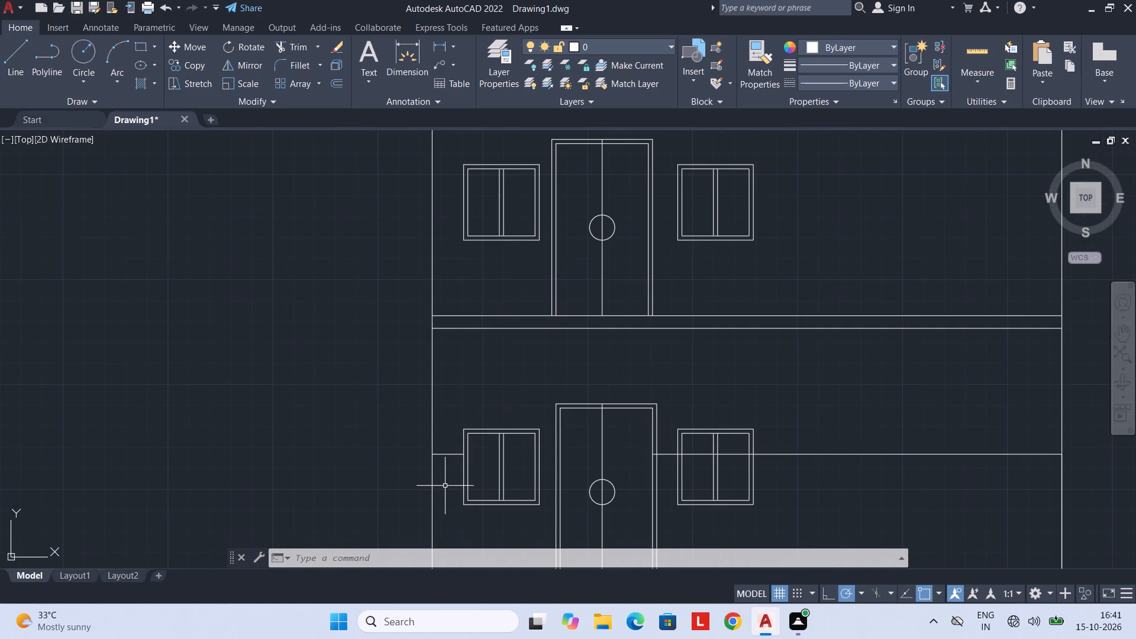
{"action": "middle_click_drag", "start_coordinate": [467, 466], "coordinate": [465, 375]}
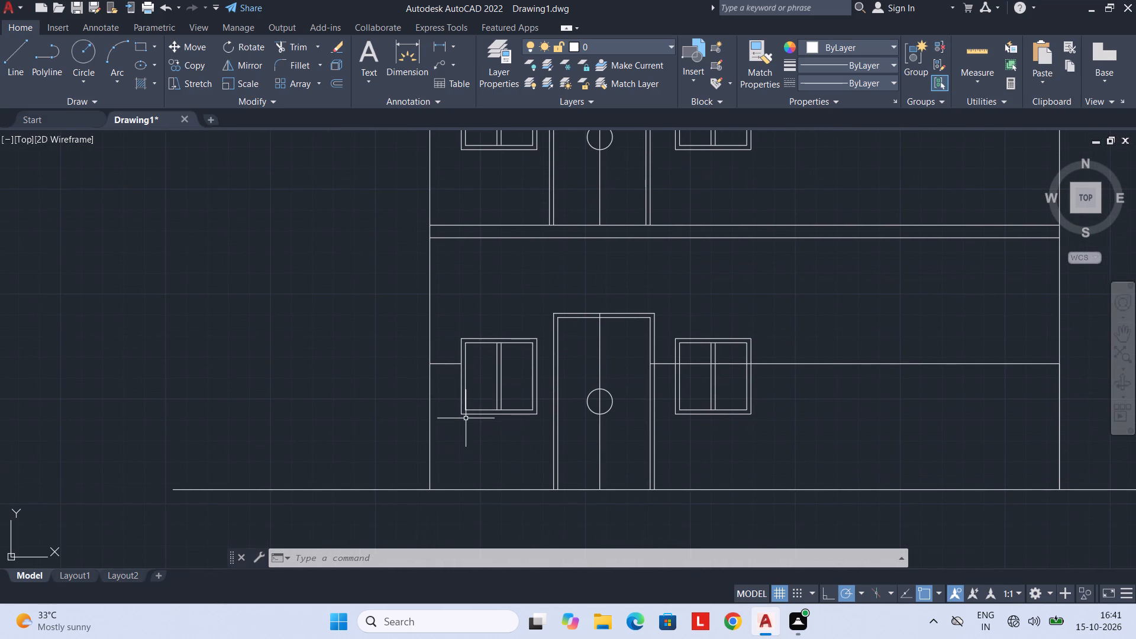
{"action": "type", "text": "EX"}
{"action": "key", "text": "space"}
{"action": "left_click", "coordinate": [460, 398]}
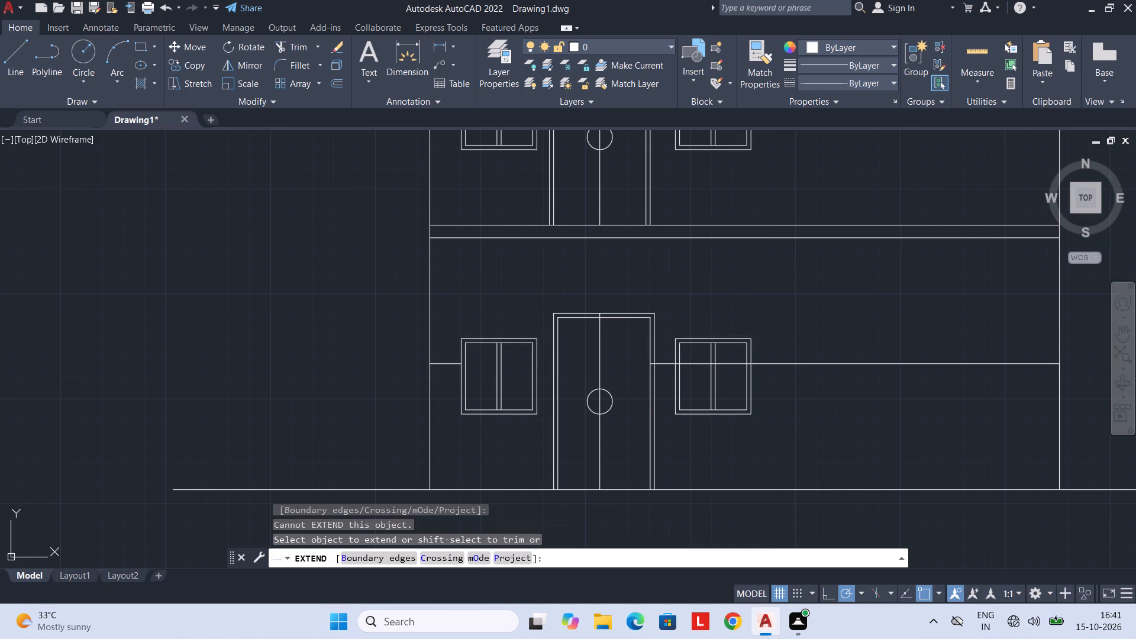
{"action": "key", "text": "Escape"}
Draw a vertical line from where the short horizontal line meets the left ground-floor window straight down to the ground line.
{"action": "key", "text": "l"}
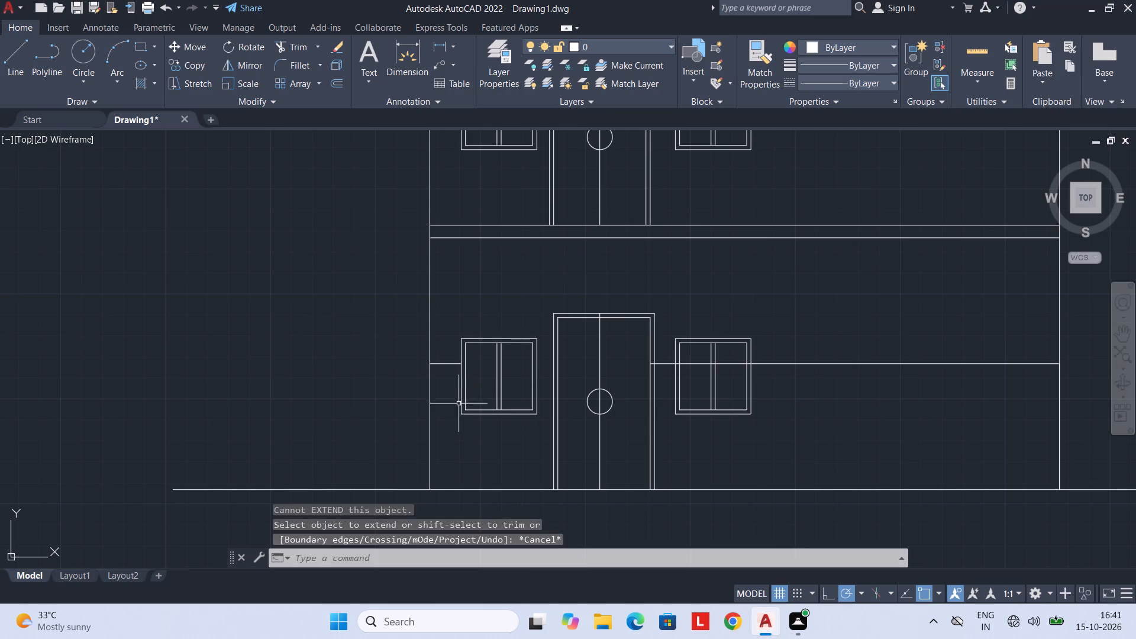
{"action": "key", "text": "space"}
{"action": "left_click", "coordinate": [466, 359]}
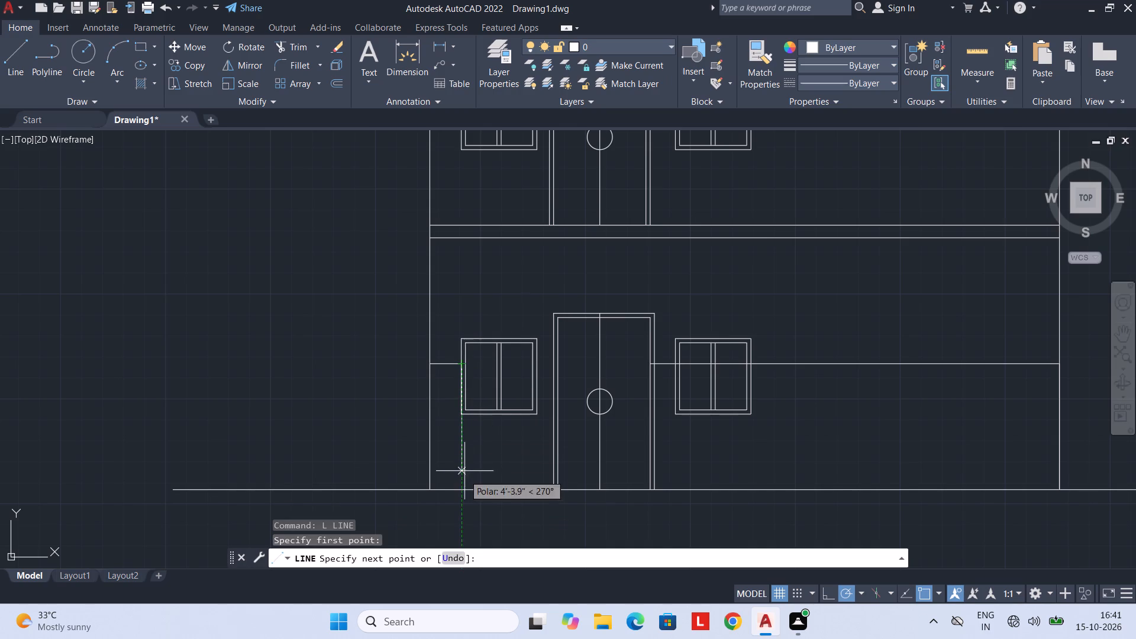
{"action": "left_click", "coordinate": [460, 491]}
{"action": "key", "text": "Escape"}
Examine the ground-floor door, windows and horizontal wall line on the elevation.
{"action": "middle_click_drag", "start_coordinate": [472, 437], "coordinate": [461, 459]}
{"action": "scroll", "coordinate": [460, 457], "scroll_direction": "up", "scroll_amount": 2}
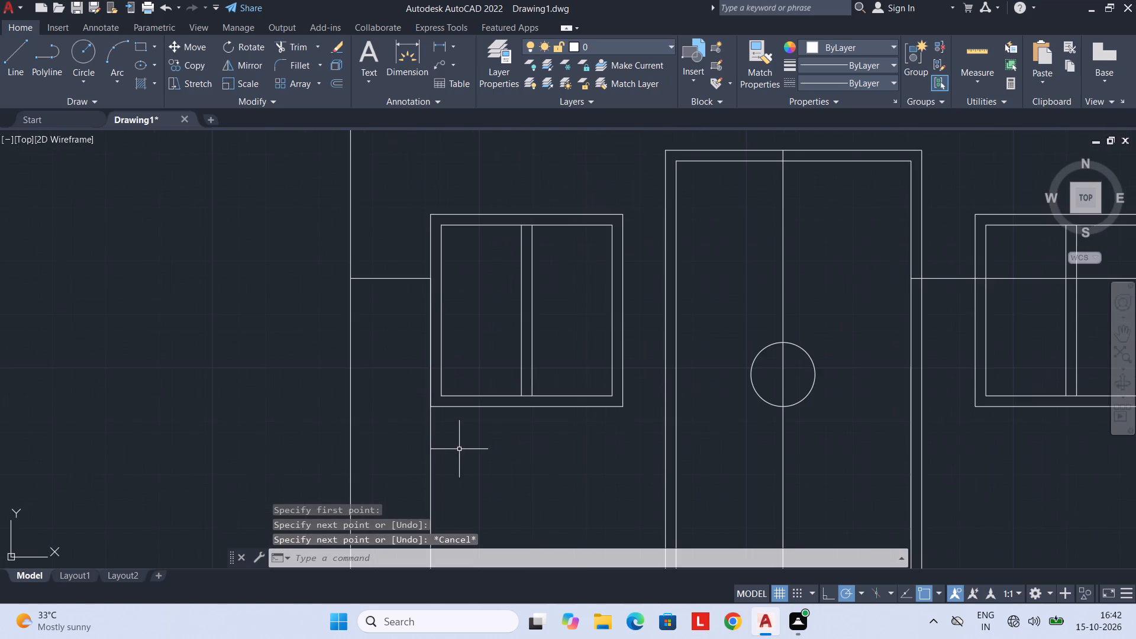
{"action": "scroll", "coordinate": [459, 449], "scroll_direction": "down", "scroll_amount": 2}
{"action": "middle_click_drag", "start_coordinate": [462, 449], "coordinate": [406, 449]}
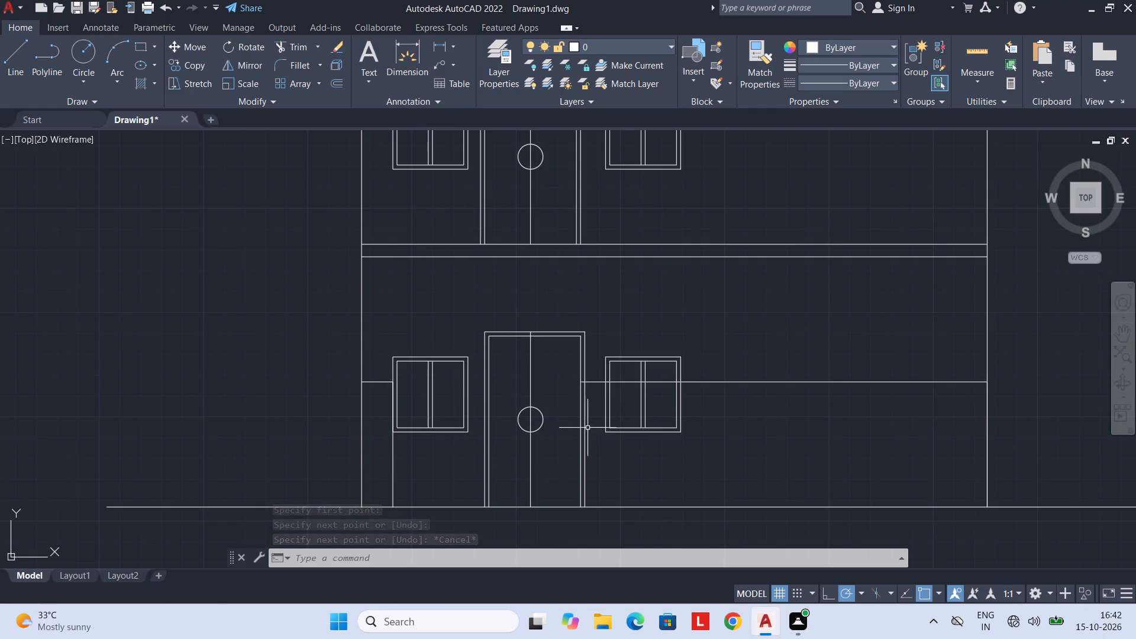
{"action": "middle_click_drag", "start_coordinate": [587, 427], "coordinate": [506, 453]}
{"action": "scroll", "coordinate": [486, 416], "scroll_direction": "up", "scroll_amount": 2}
{"action": "scroll", "coordinate": [492, 421], "scroll_direction": "down", "scroll_amount": 1}
{"action": "middle_click", "coordinate": [485, 430]}
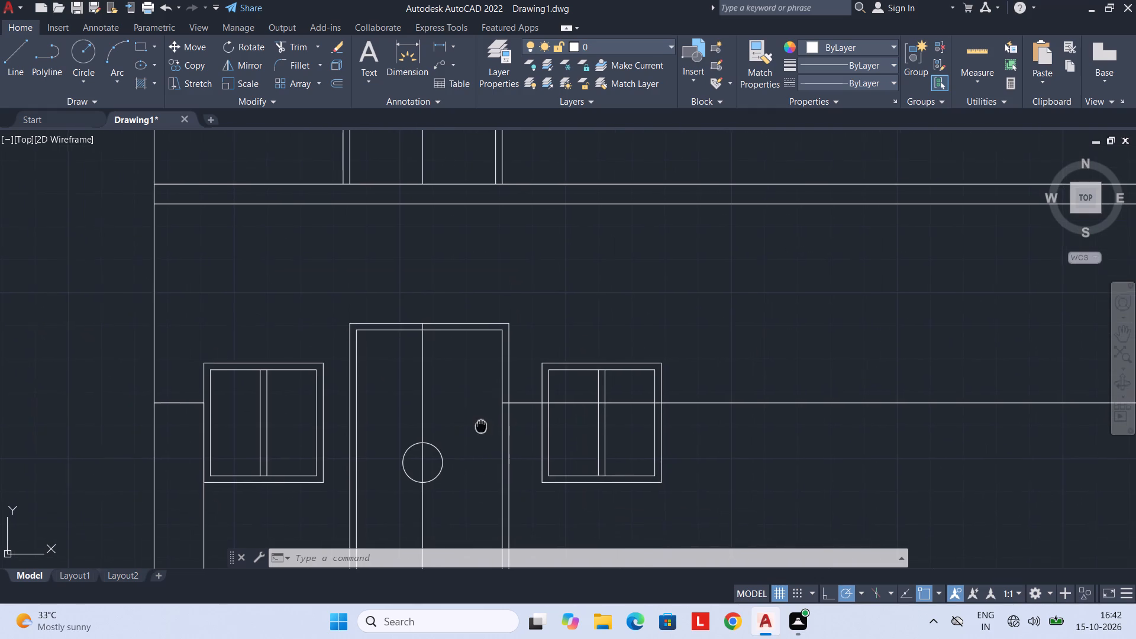
{"action": "scroll", "coordinate": [479, 425], "scroll_direction": "down", "scroll_amount": 1}
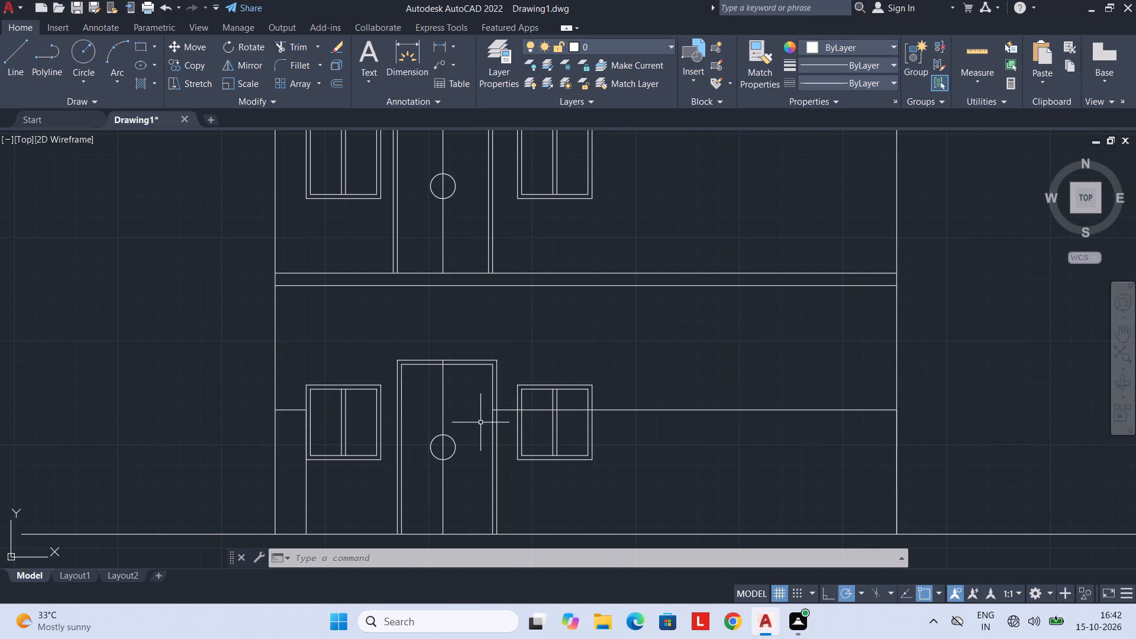
{"action": "middle_click_drag", "start_coordinate": [468, 399], "coordinate": [468, 431]}
{"action": "scroll", "coordinate": [461, 379], "scroll_direction": "down", "scroll_amount": 2}
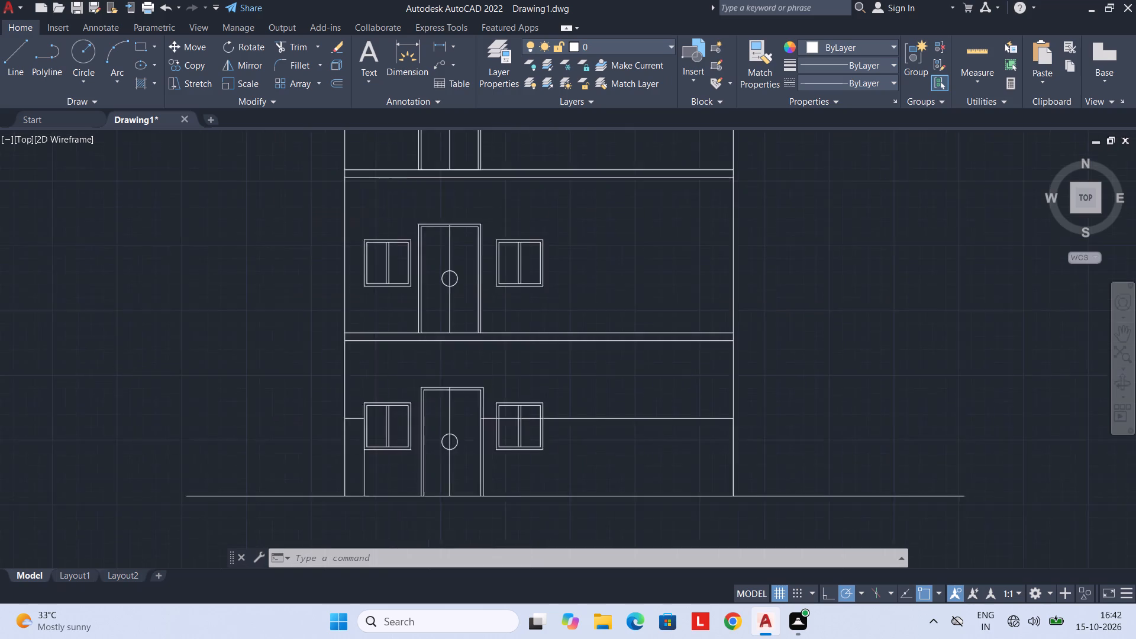
Offset the elevation's topmost roof line 3' upward for the parapet.
{"action": "middle_click_drag", "start_coordinate": [461, 359], "coordinate": [434, 468]}
{"action": "type", "text": "OD"}
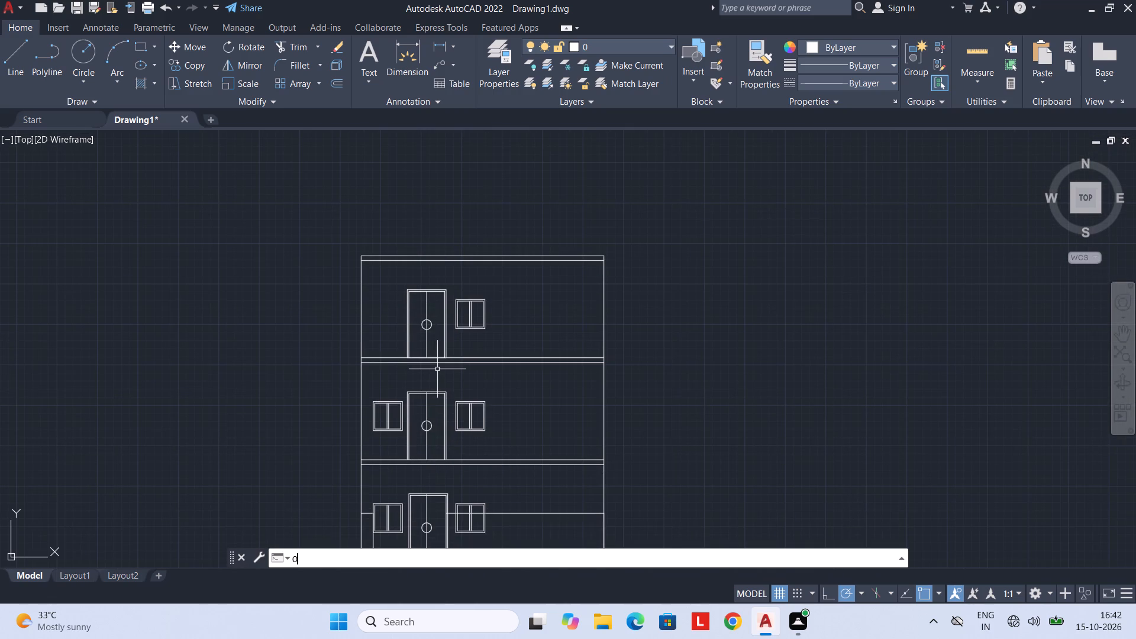
{"action": "key", "text": "BackSpace"}
{"action": "type", "text": "F"}
{"action": "key", "text": "space"}
{"action": "key", "text": "3"}
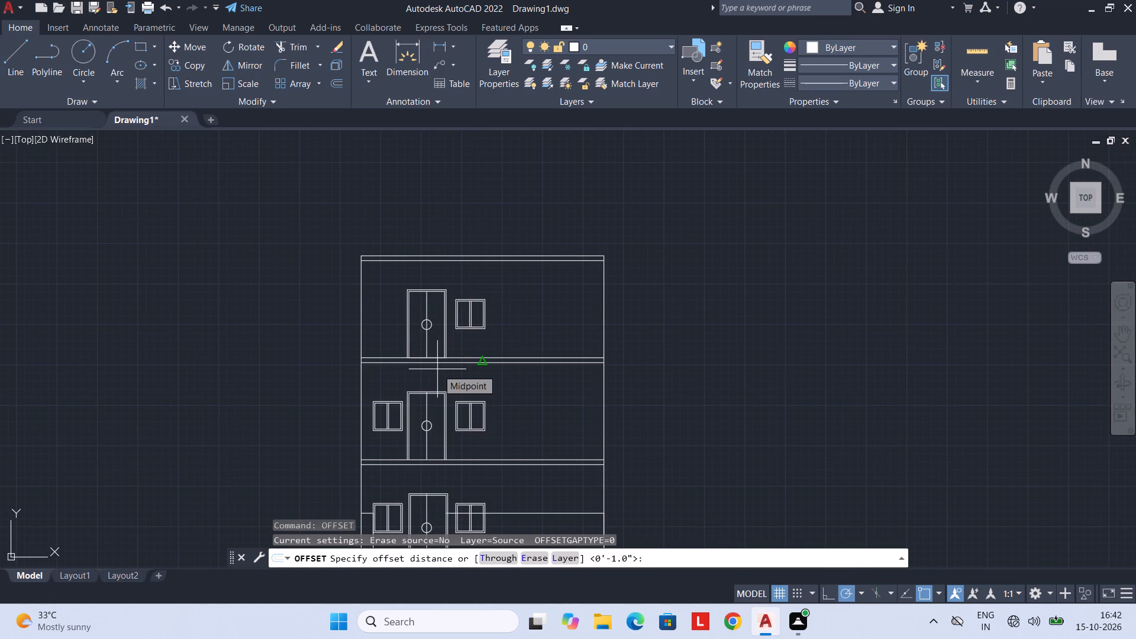
{"action": "key", "text": "apostrophe"}
{"action": "key", "text": "Return"}
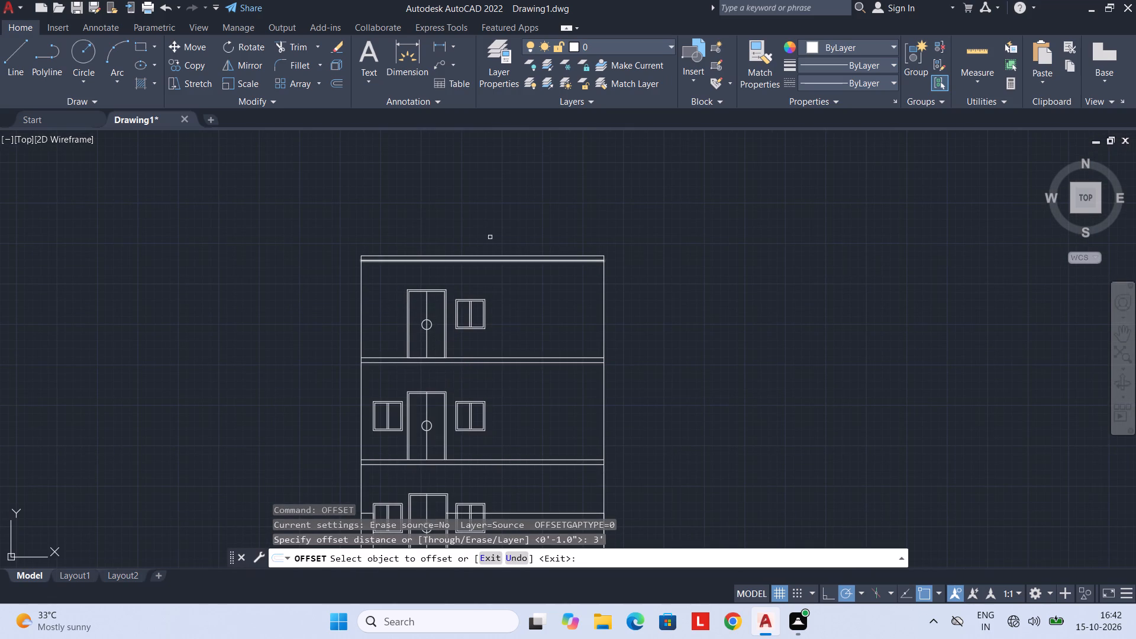
{"action": "left_click", "coordinate": [493, 256]}
{"action": "left_click", "coordinate": [493, 198]}
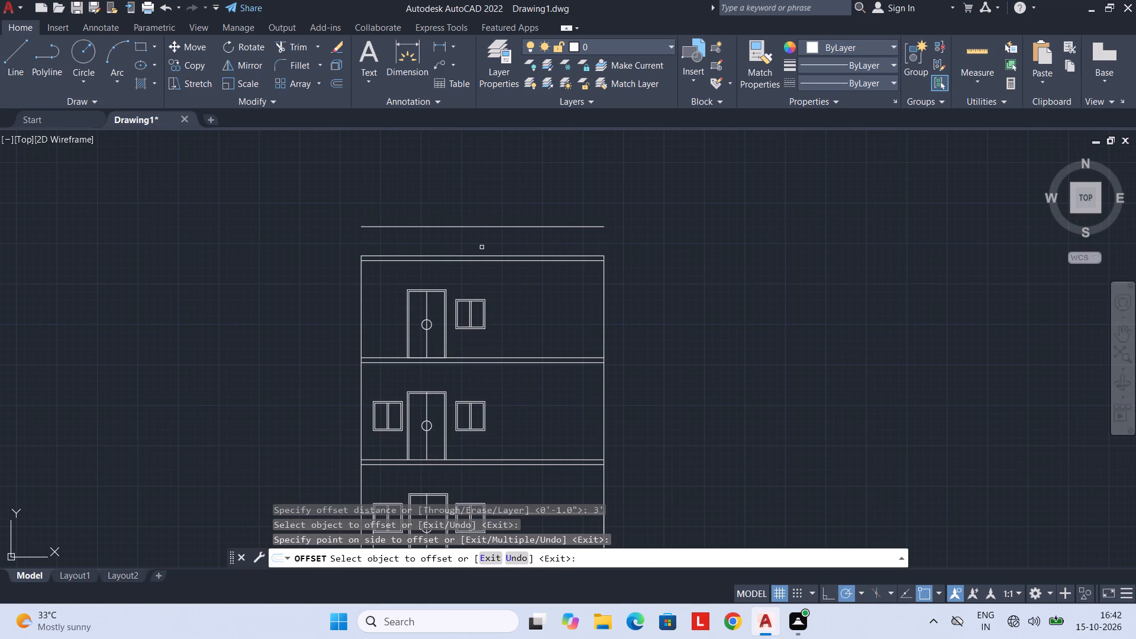
{"action": "key", "text": "Escape"}
Extend both outer side walls of the elevation up to the new line above the roof.
{"action": "key", "text": "e"}
{"action": "key", "text": "x"}
{"action": "key", "text": "space"}
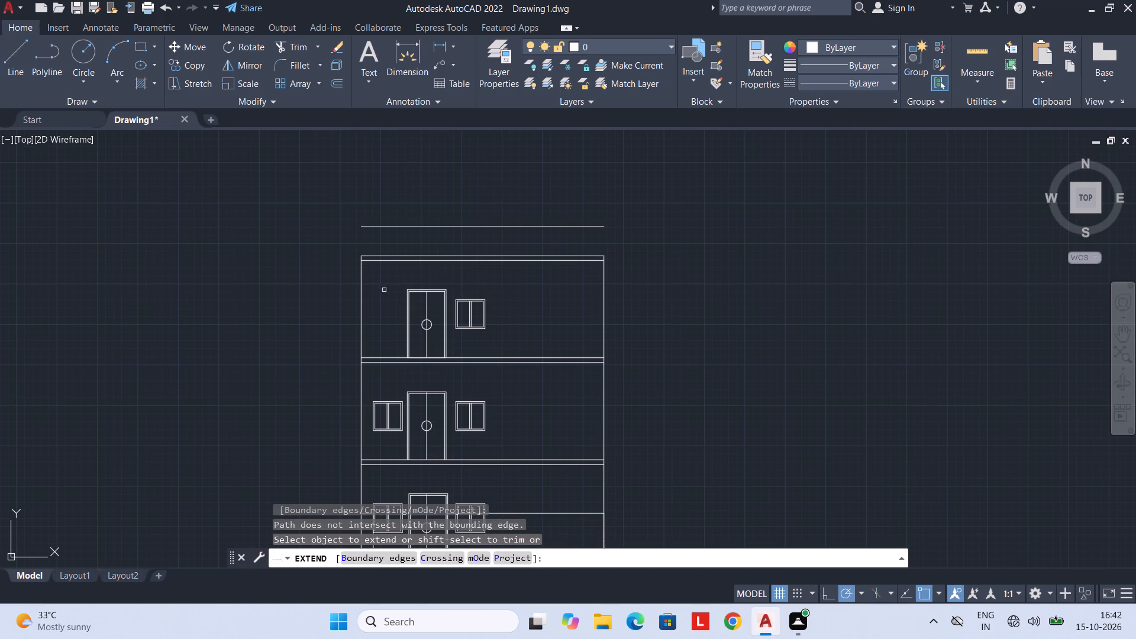
{"action": "left_click", "coordinate": [363, 296]}
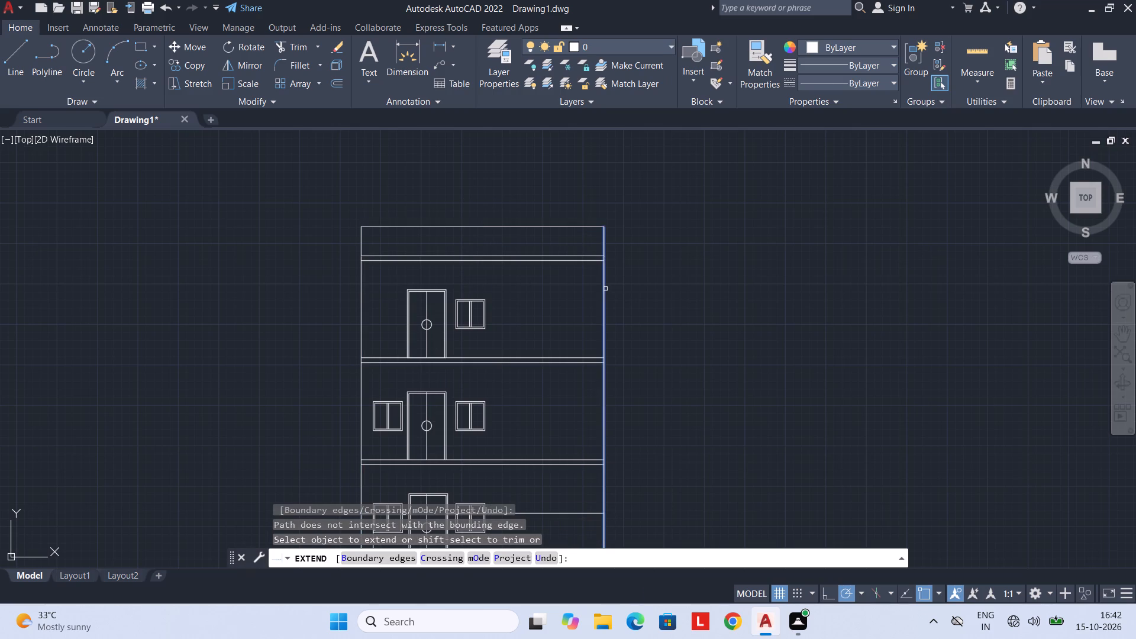
{"action": "left_click", "coordinate": [605, 289]}
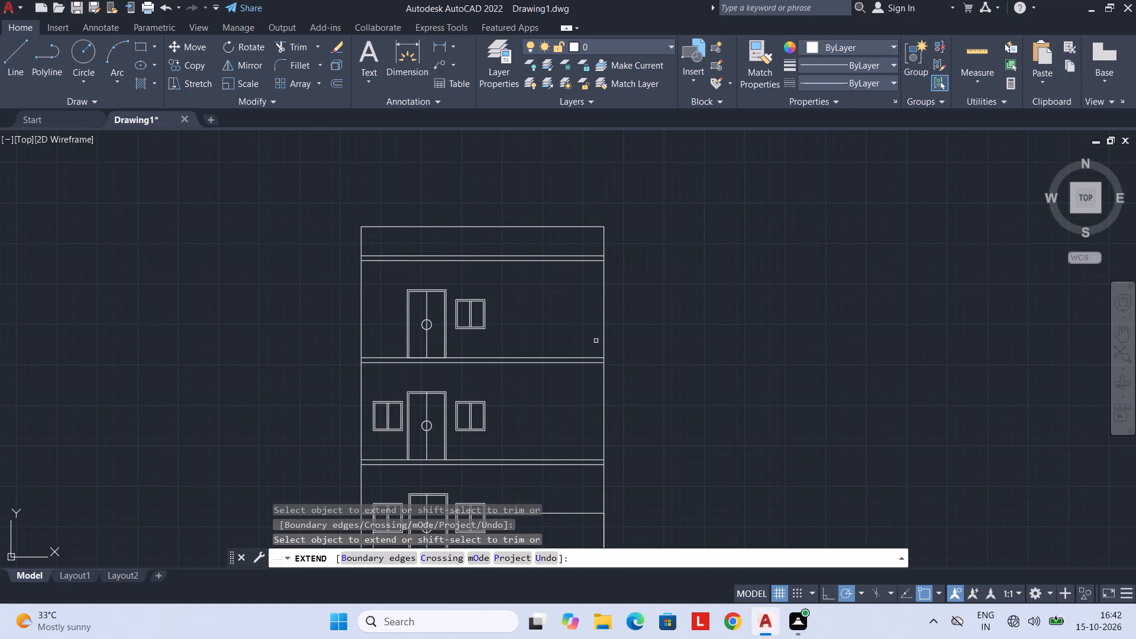
Offset the right inner wall line of the PENT HOUSE room 3' into the room.
{"action": "scroll", "coordinate": [628, 322], "scroll_direction": "down", "scroll_amount": 2}
{"action": "middle_click_drag", "start_coordinate": [743, 290], "coordinate": [638, 406]}
{"action": "middle_click_drag", "start_coordinate": [637, 402], "coordinate": [650, 327]}
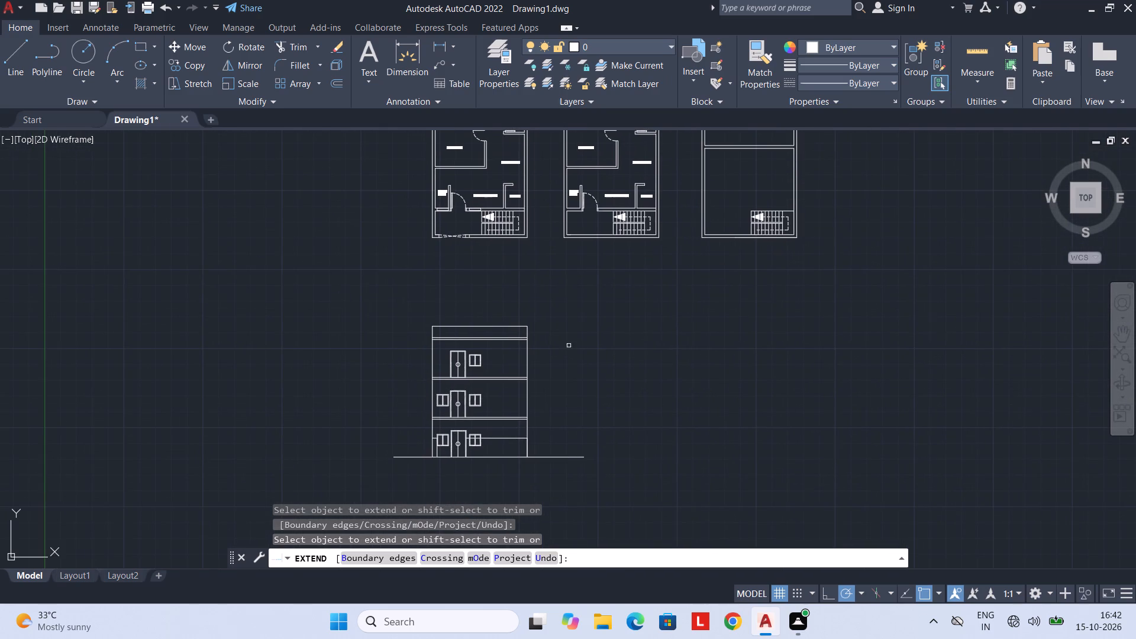
{"action": "middle_click_drag", "start_coordinate": [534, 359], "coordinate": [568, 336]}
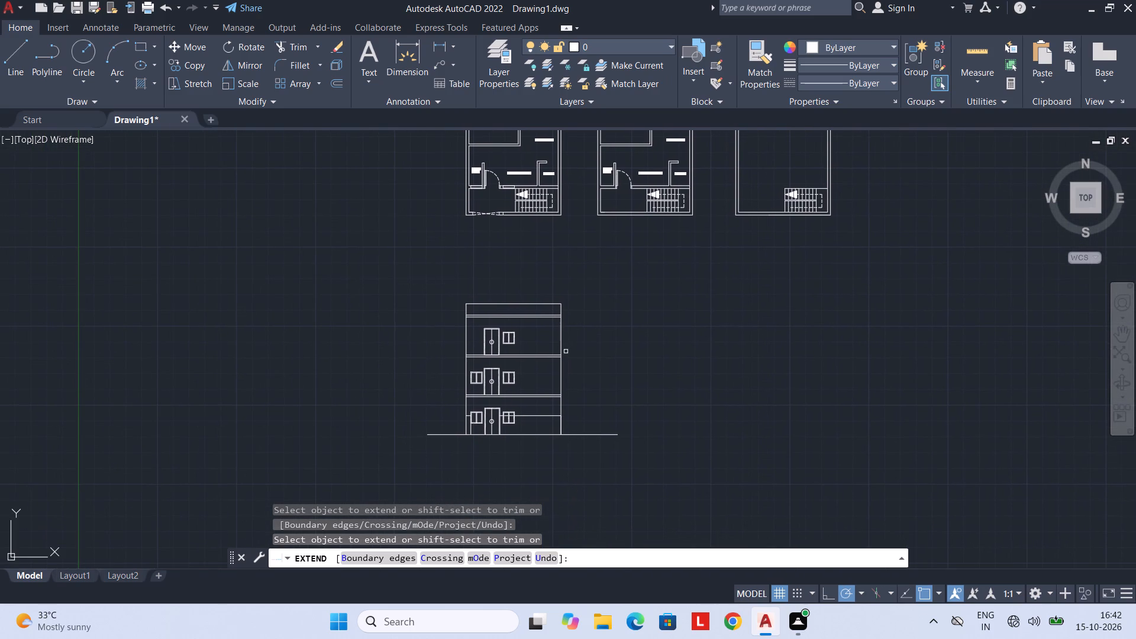
{"action": "middle_click_drag", "start_coordinate": [689, 325], "coordinate": [616, 482]}
{"action": "scroll", "coordinate": [638, 424], "scroll_direction": "down", "scroll_amount": 1}
{"action": "middle_click_drag", "start_coordinate": [670, 411], "coordinate": [624, 497]}
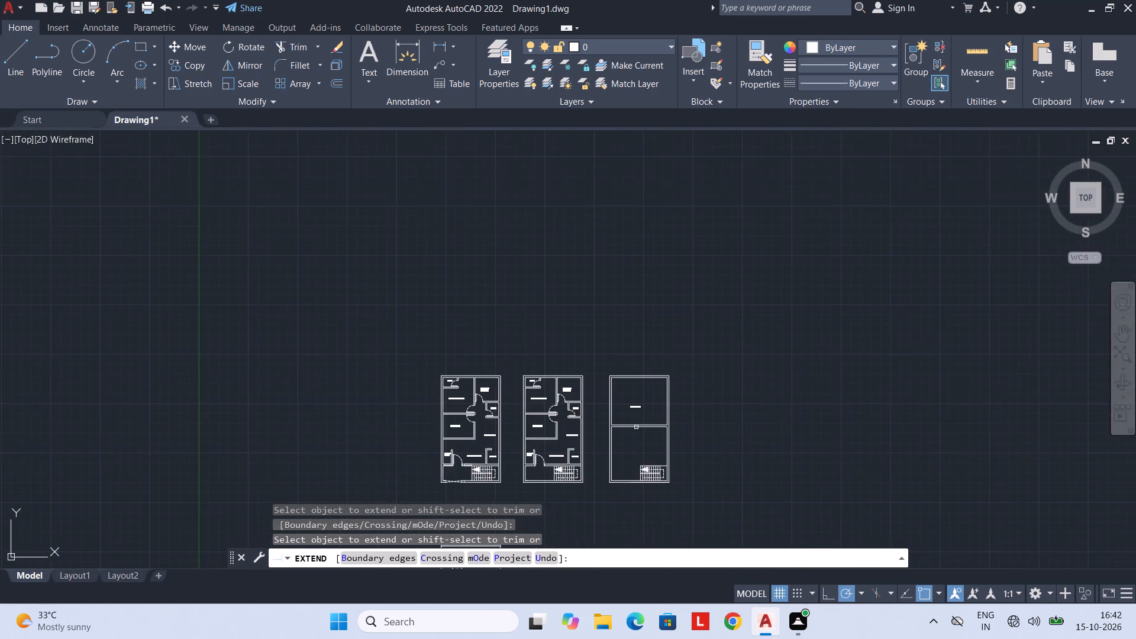
{"action": "scroll", "coordinate": [646, 406], "scroll_direction": "up", "scroll_amount": 3}
{"action": "middle_click_drag", "start_coordinate": [666, 401], "coordinate": [659, 350]}
{"action": "key", "text": "Escape"}
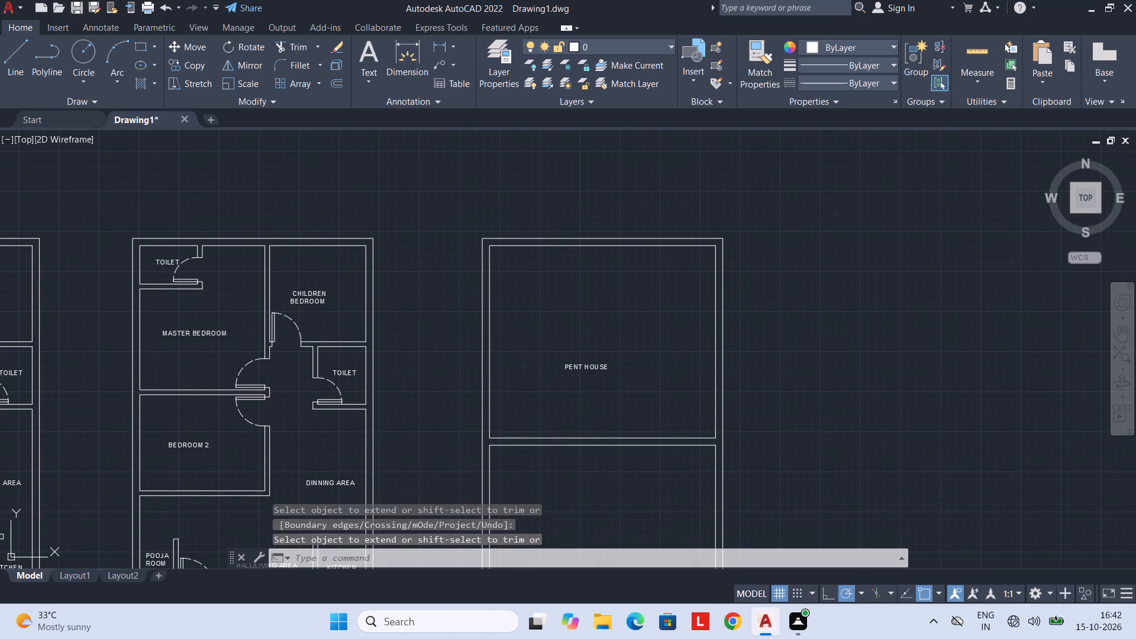
{"action": "scroll", "coordinate": [657, 359], "scroll_direction": "down", "scroll_amount": 2}
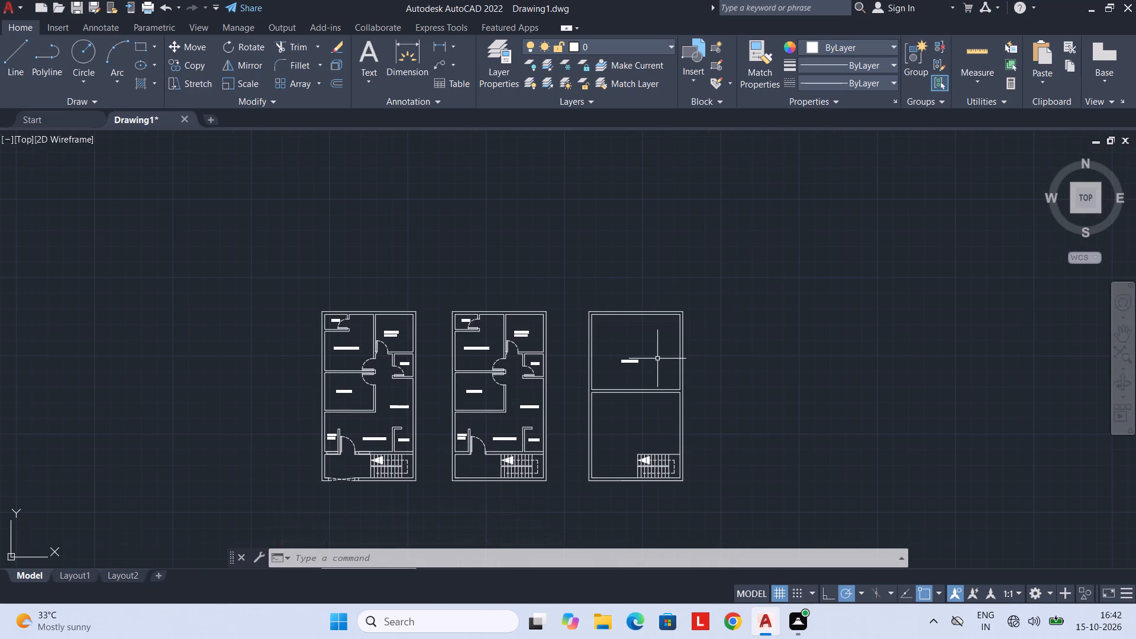
{"action": "type", "text": "OF 3'"}
{"action": "key", "text": "Return"}
{"action": "scroll", "coordinate": [657, 359], "scroll_direction": "up", "scroll_amount": 3}
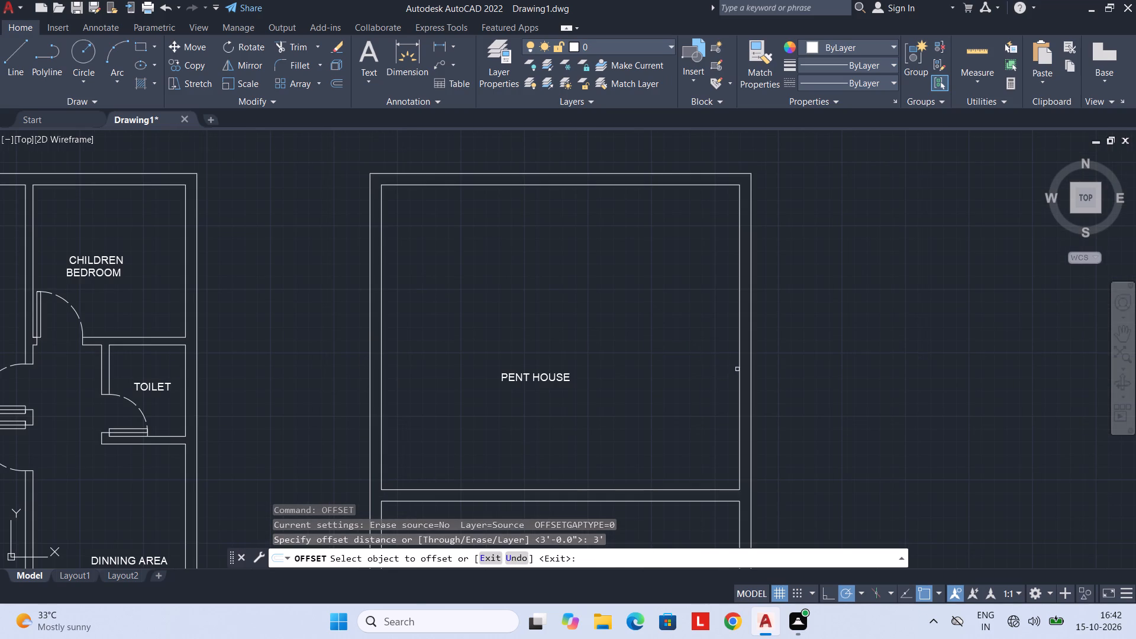
{"action": "left_click", "coordinate": [740, 367]}
{"action": "left_click_drag", "start_coordinate": [646, 377], "coordinate": [625, 380]}
{"action": "key", "text": "Escape"}
Offset the new vertical line in the PENT HOUSE room 9" further inward to form a wall.
{"action": "type", "text": "OF"}
{"action": "key", "text": "space"}
{"action": "key", "text": "3"}
{"action": "key", "text": "BackSpace"}
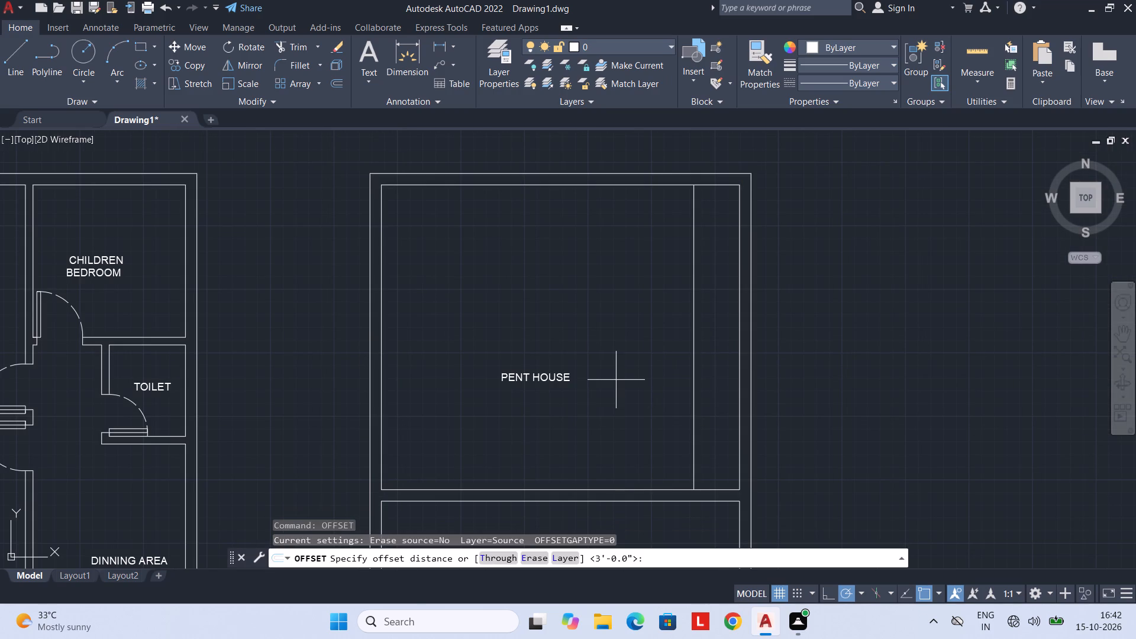
{"action": "type", "text": "9\""}
{"action": "key", "text": "Return"}
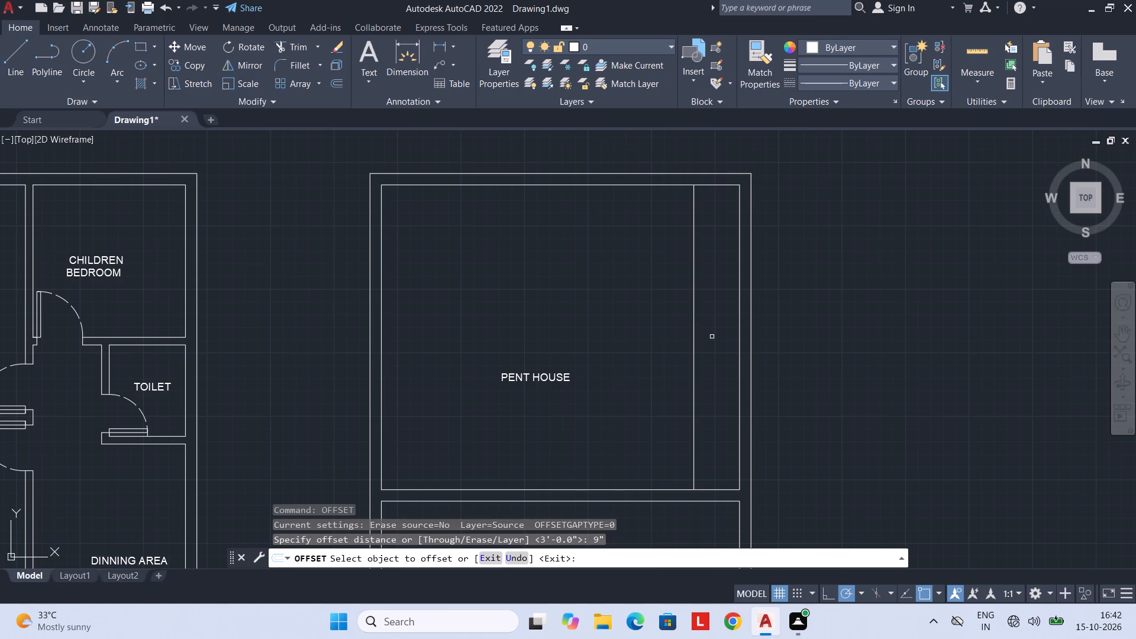
{"action": "left_click", "coordinate": [693, 348]}
{"action": "left_click", "coordinate": [625, 351]}
{"action": "key", "text": "Escape"}
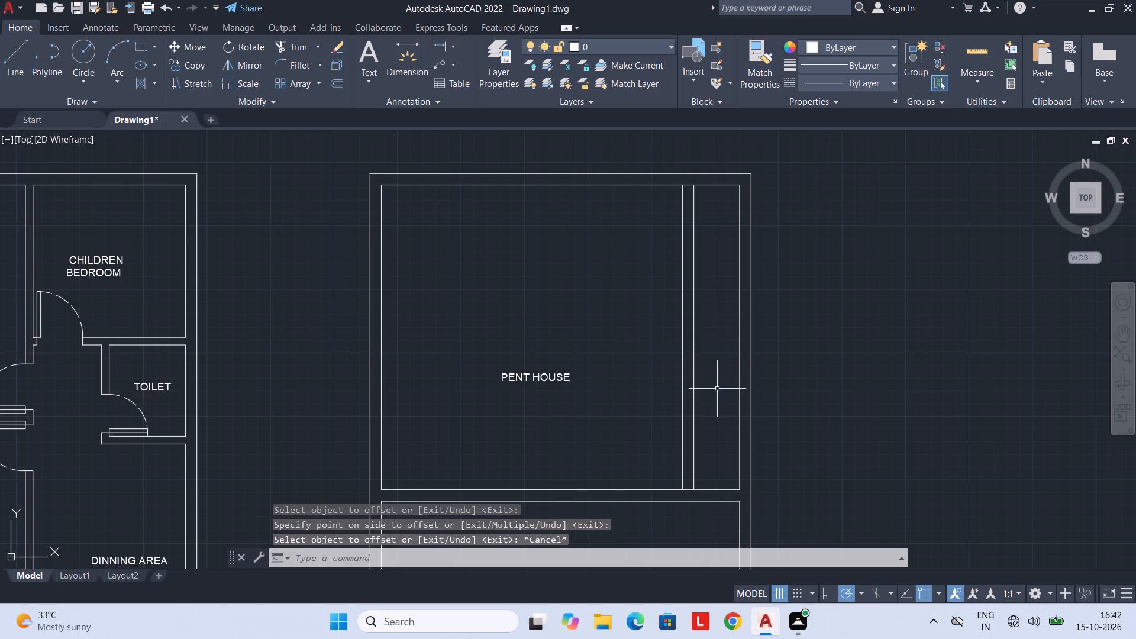
Trim the PENT HOUSE room's upper inner wall line between the two new vertical lines and its lower inner line beyond them, inside the side strip.
{"action": "type", "text": "TR"}
{"action": "key", "text": "space"}
{"action": "left_click", "coordinate": [721, 185]}
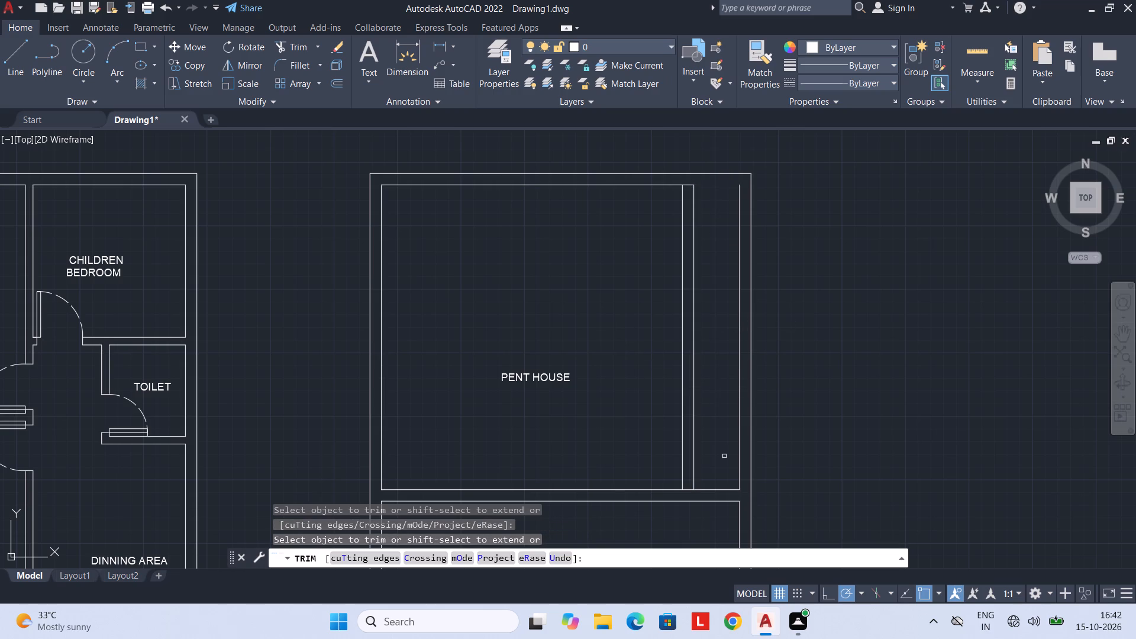
{"action": "key", "text": "ctrl+z"}
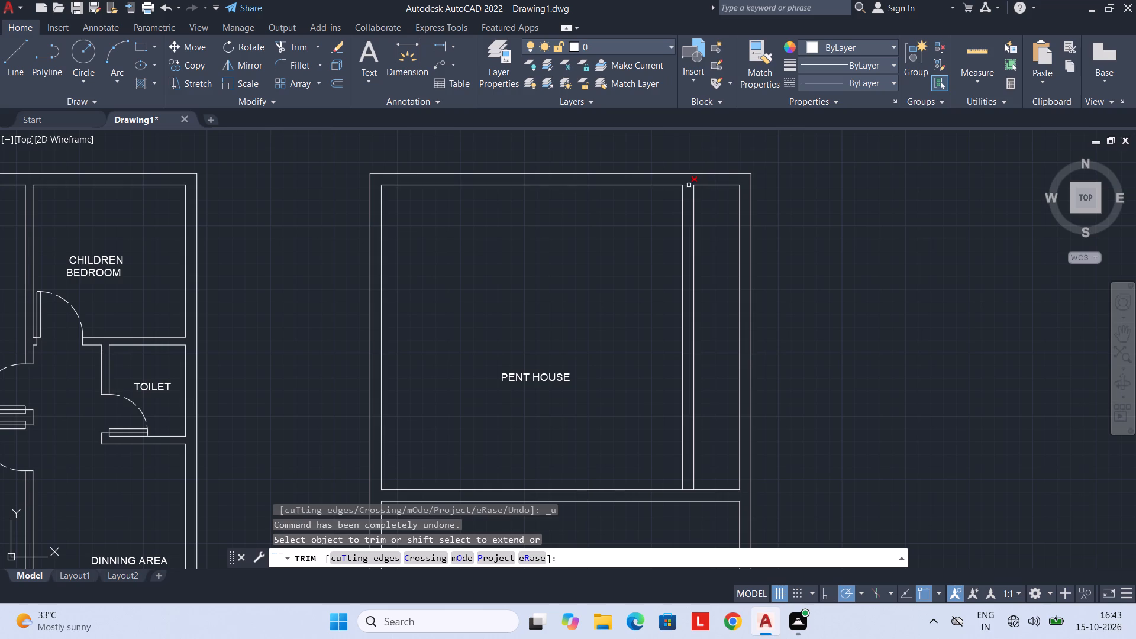
{"action": "left_click", "coordinate": [689, 185]}
{"action": "left_click", "coordinate": [687, 491]}
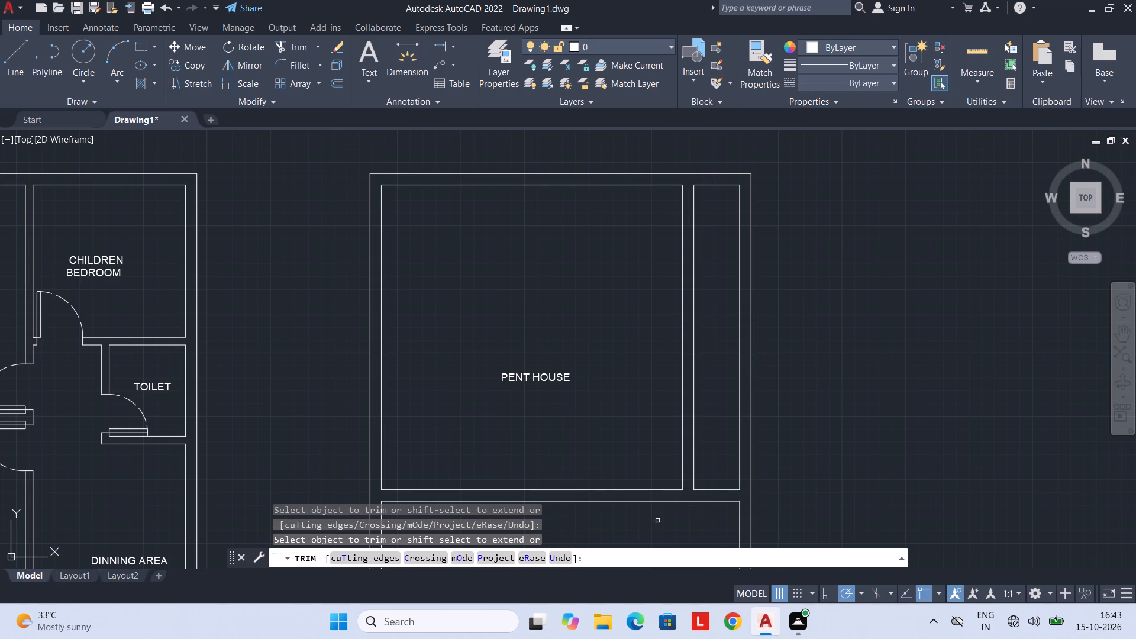
{"action": "key", "text": "ctrl+z"}
{"action": "left_click", "coordinate": [722, 489]}
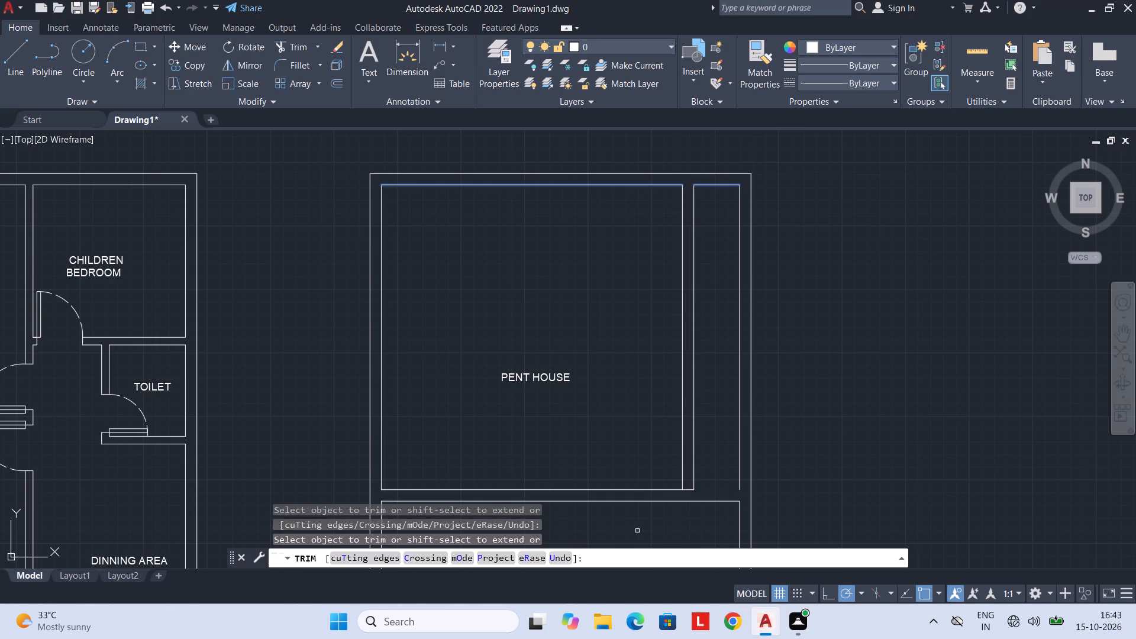
{"action": "key", "text": "Escape"}
Extend both new vertical wall lines and the right inner wall line down to the lower edge of the PENT HOUSE bottom wall.
{"action": "type", "text": "EX"}
{"action": "key", "text": "space"}
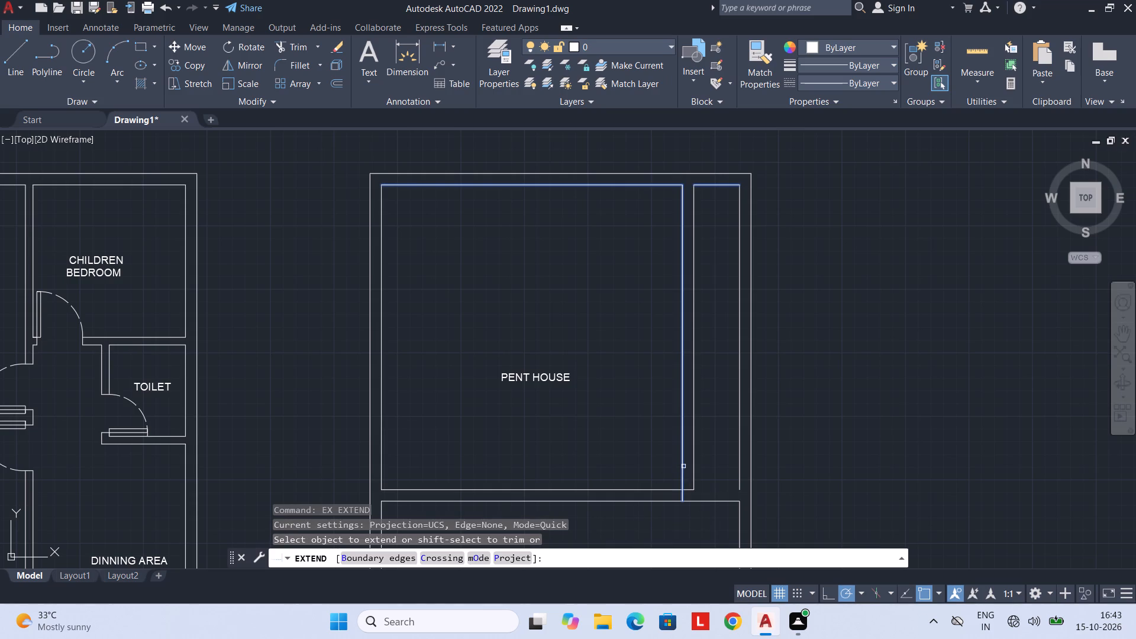
{"action": "left_click", "coordinate": [683, 466]}
{"action": "left_click", "coordinate": [692, 470]}
{"action": "left_click", "coordinate": [740, 473]}
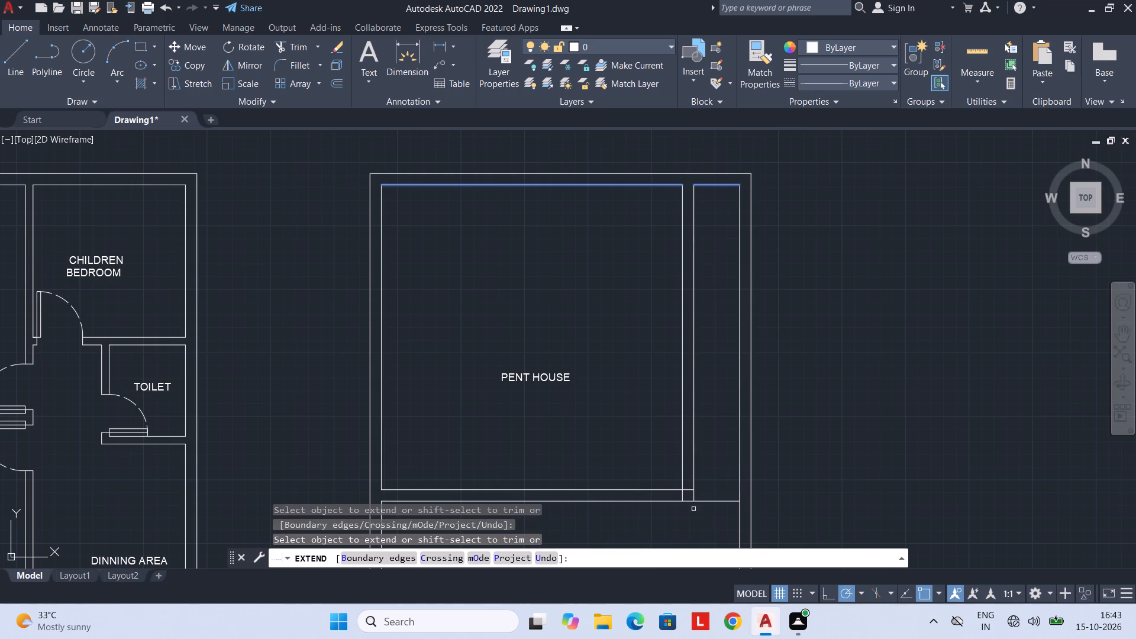
{"action": "key", "text": "Escape"}
Trim the remaining bottom-wall line across the side strip and clean up the PENT HOUSE's lower right wall corner.
{"action": "key", "text": "r"}
{"action": "key", "text": "BackSpace"}
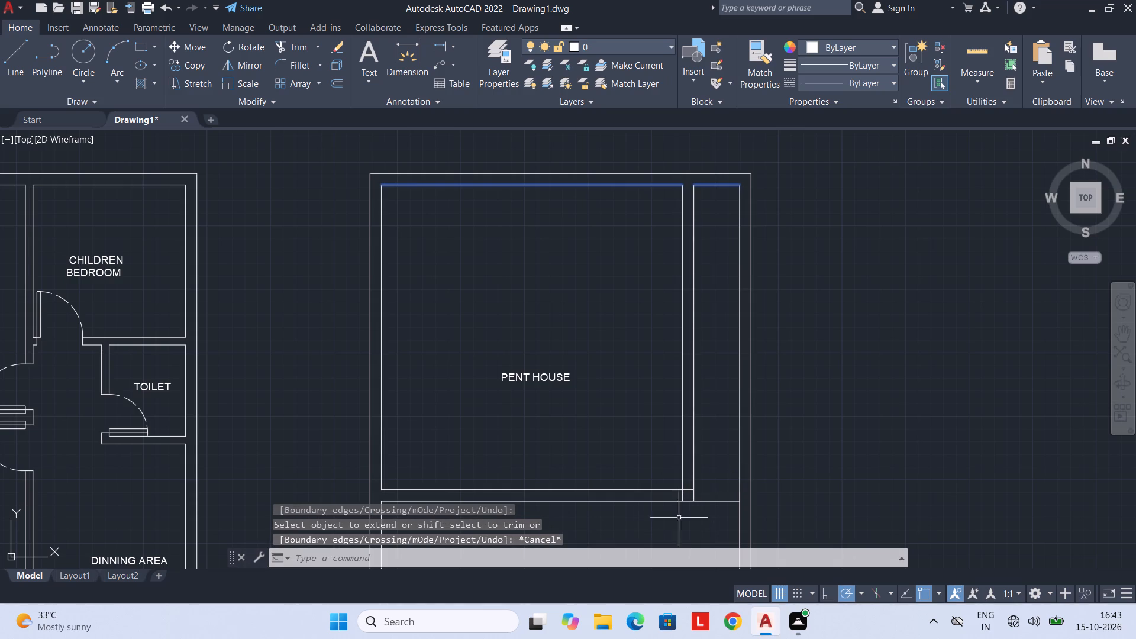
{"action": "key", "text": "t"}
{"action": "key", "text": "r"}
{"action": "key", "text": "space"}
{"action": "left_click_drag", "start_coordinate": [718, 492], "coordinate": [711, 522]}
{"action": "scroll", "coordinate": [696, 493], "scroll_direction": "up", "scroll_amount": 1}
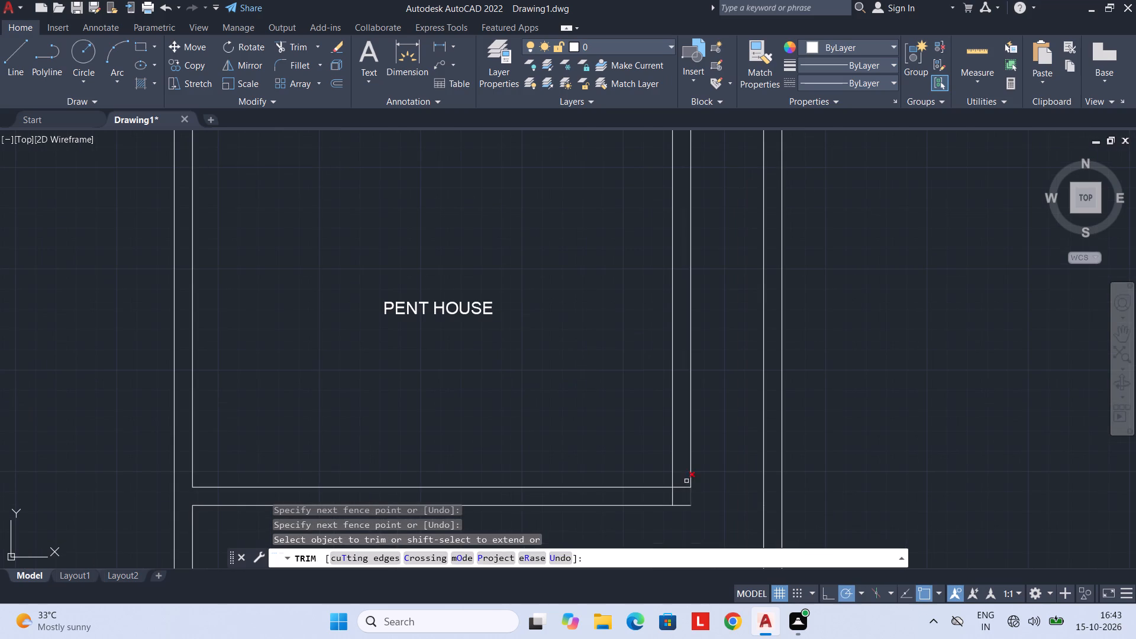
{"action": "left_click_drag", "start_coordinate": [681, 479], "coordinate": [656, 496]}
Offset the right outer wall line of the elevation 3'9" inward.
{"action": "scroll", "coordinate": [657, 472], "scroll_direction": "down", "scroll_amount": 1}
{"action": "middle_click_drag", "start_coordinate": [646, 447], "coordinate": [640, 527]}
{"action": "scroll", "coordinate": [634, 448], "scroll_direction": "down", "scroll_amount": 2}
{"action": "middle_click_drag", "start_coordinate": [634, 448], "coordinate": [627, 328]}
{"action": "scroll", "coordinate": [618, 420], "scroll_direction": "down", "scroll_amount": 1}
{"action": "middle_click_drag", "start_coordinate": [618, 420], "coordinate": [624, 379]}
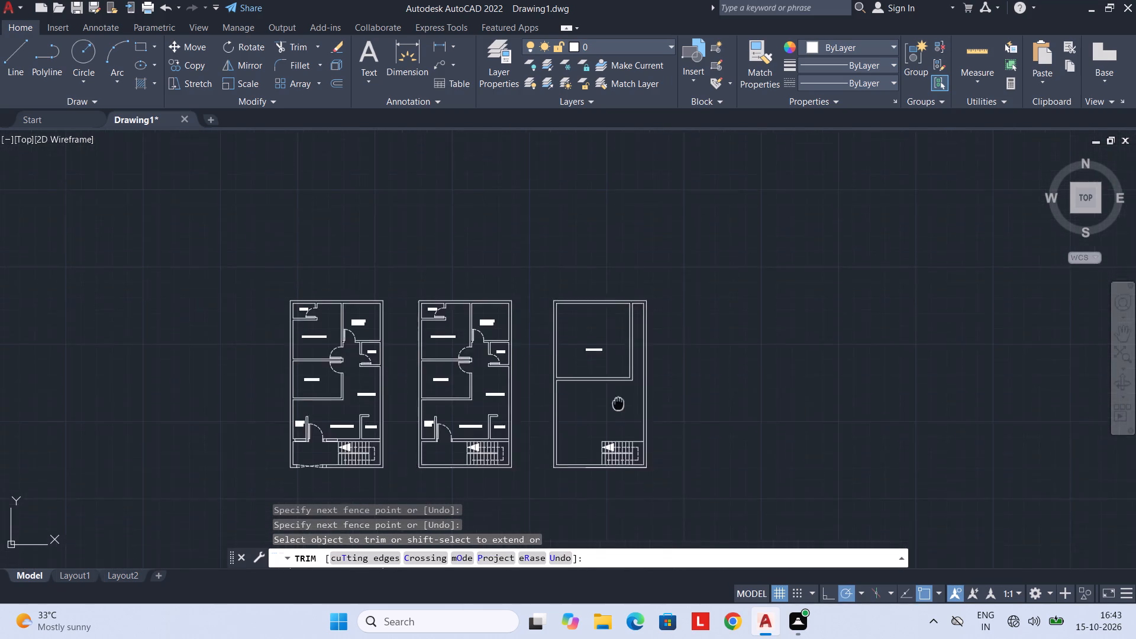
{"action": "middle_click_drag", "start_coordinate": [624, 379], "coordinate": [648, 331]}
{"action": "scroll", "coordinate": [640, 351], "scroll_direction": "down", "scroll_amount": 1}
{"action": "middle_click_drag", "start_coordinate": [601, 415], "coordinate": [674, 418]}
{"action": "scroll", "coordinate": [553, 435], "scroll_direction": "up", "scroll_amount": 2}
{"action": "middle_click_drag", "start_coordinate": [569, 441], "coordinate": [566, 426]}
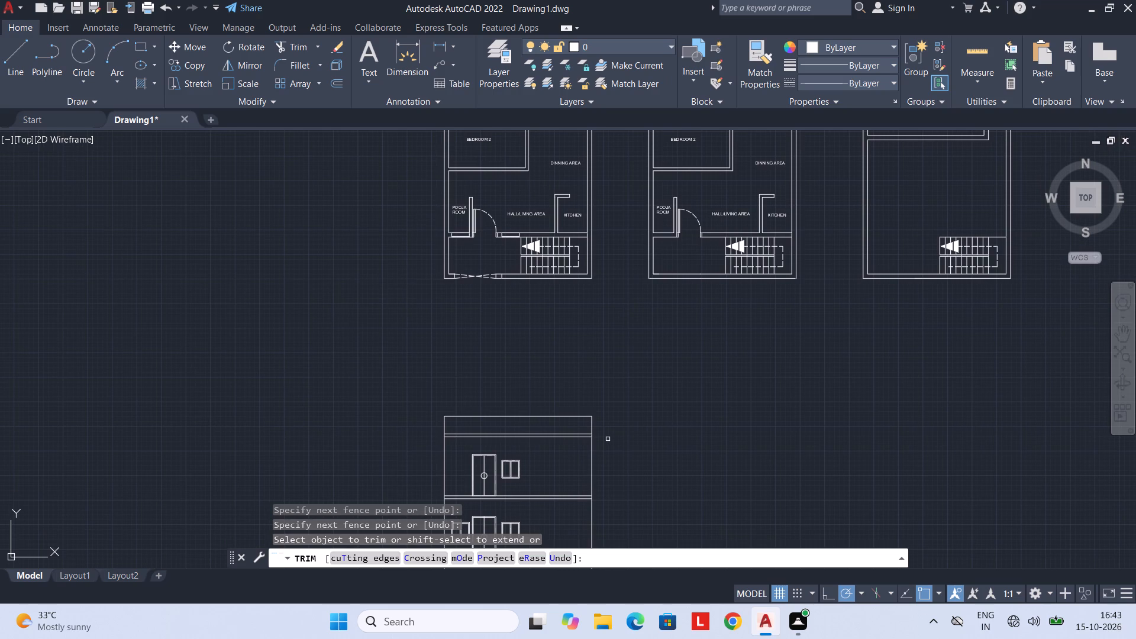
{"action": "middle_click_drag", "start_coordinate": [582, 456], "coordinate": [581, 448]}
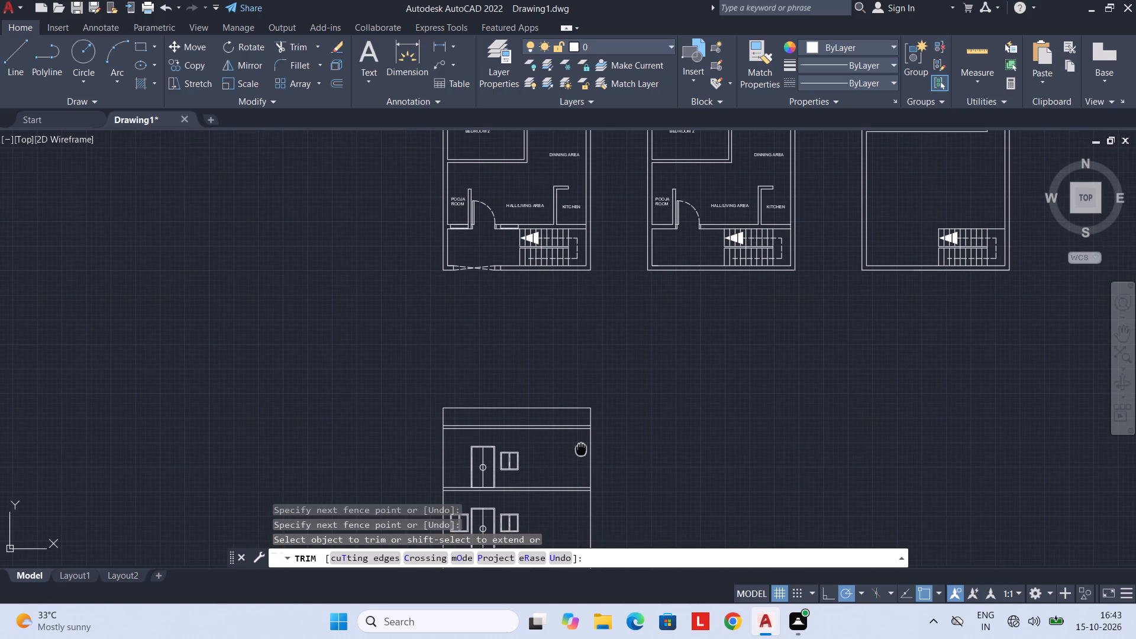
{"action": "key", "text": "Escape"}
{"action": "type", "text": "OF"}
{"action": "key", "text": "space"}
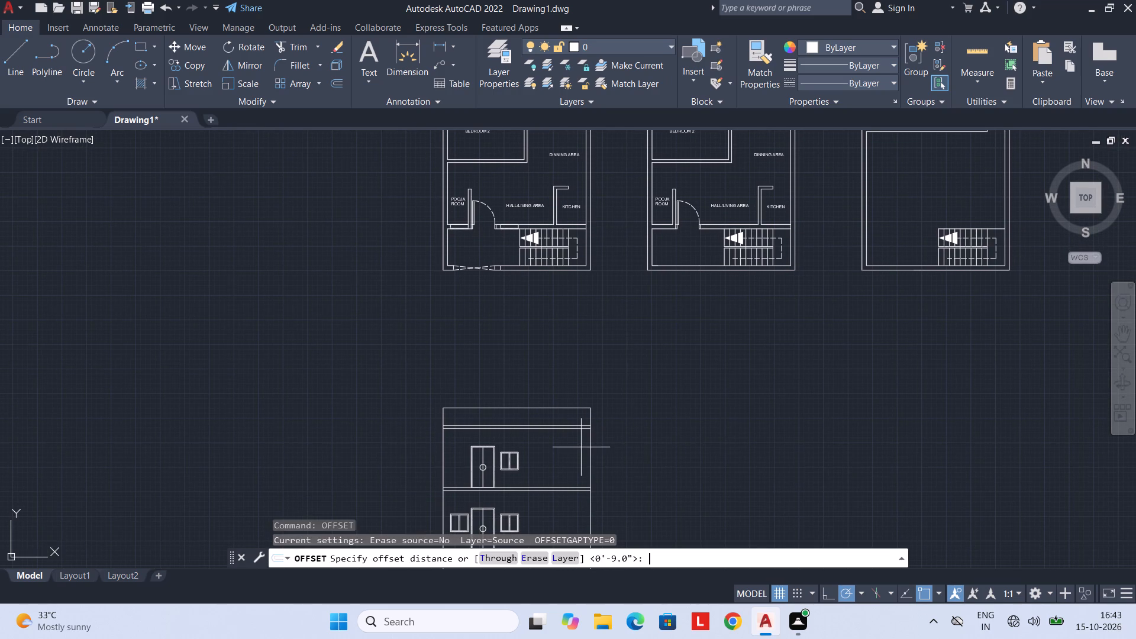
{"action": "type", "text": "3'6"}
{"action": "key", "text": "BackSpace"}
{"action": "type", "text": "9\""}
{"action": "key", "text": "Return"}
{"action": "left_click", "coordinate": [589, 450]}
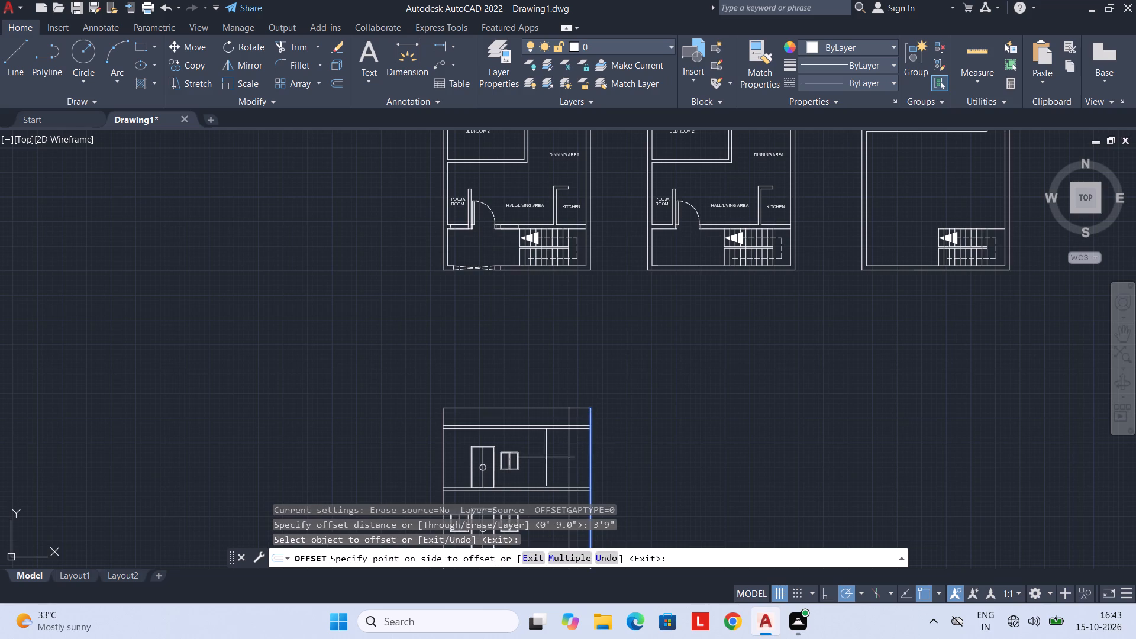
{"action": "left_click", "coordinate": [544, 457]}
{"action": "key", "text": "Escape"}
Trim the offset line within the slab beneath the elevation's top floor and delete its portion below that slab.
{"action": "scroll", "coordinate": [552, 460], "scroll_direction": "down", "scroll_amount": 2}
{"action": "middle_click_drag", "start_coordinate": [552, 460], "coordinate": [546, 430]}
{"action": "scroll", "coordinate": [557, 469], "scroll_direction": "up", "scroll_amount": 2}
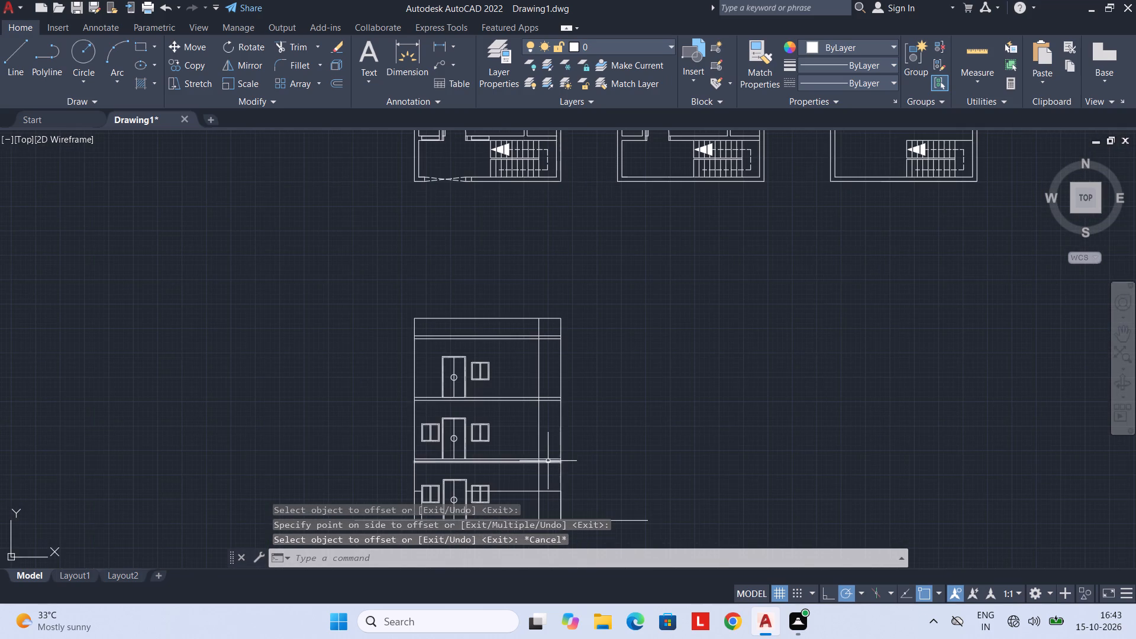
{"action": "type", "text": "TR"}
{"action": "key", "text": "space"}
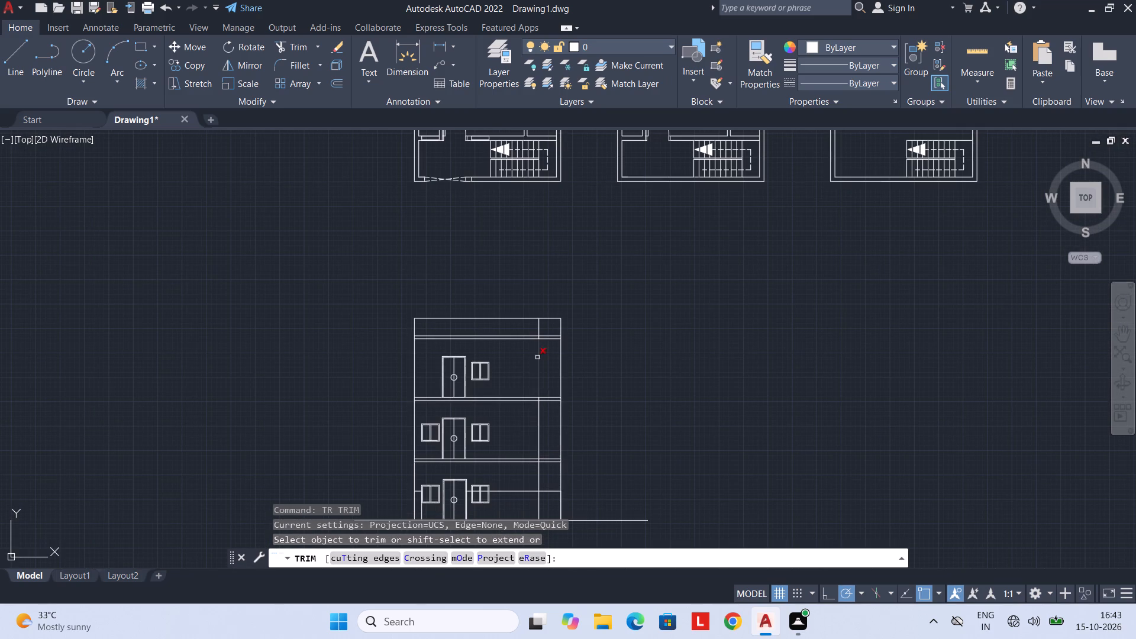
{"action": "scroll", "coordinate": [535, 414], "scroll_direction": "up", "scroll_amount": 2}
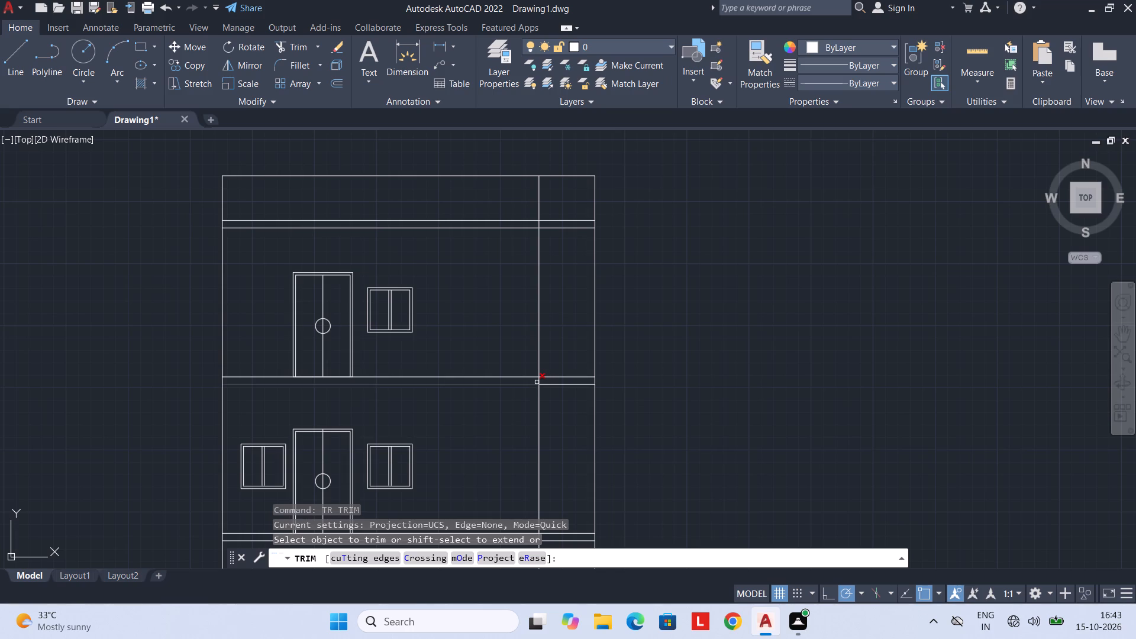
{"action": "left_click", "coordinate": [538, 382]}
{"action": "key", "text": "Escape"}
{"action": "left_click", "coordinate": [538, 410]}
{"action": "key", "text": "Delete"}
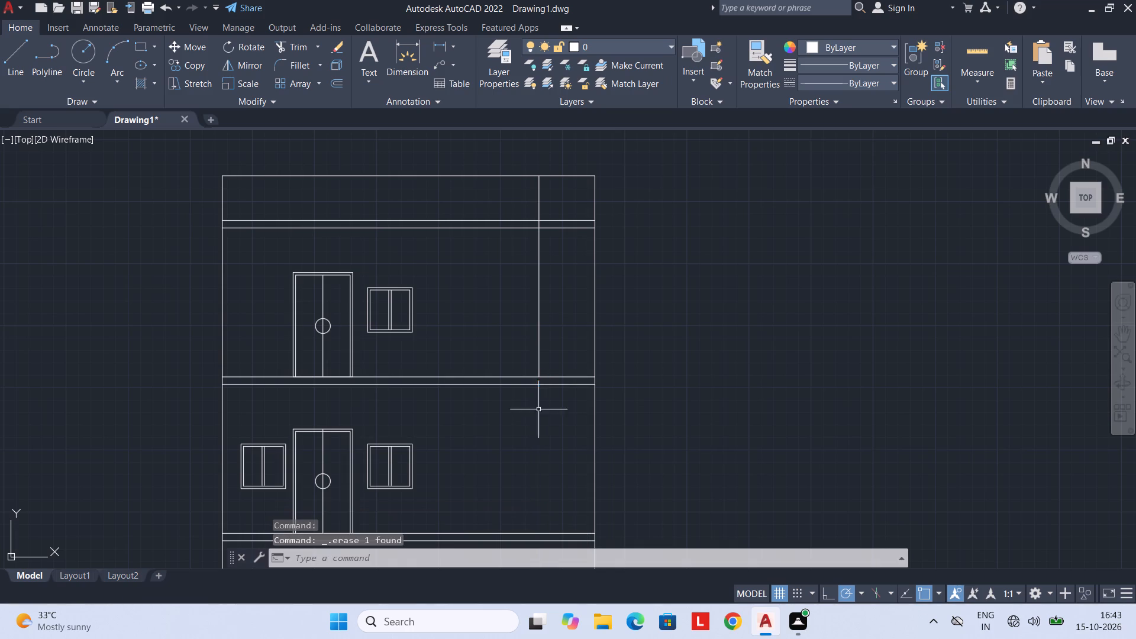
Trim the lower roof slab line beyond the new top-floor wall and remove that wall's line within the slab and parapet.
{"action": "middle_click_drag", "start_coordinate": [535, 309], "coordinate": [544, 385]}
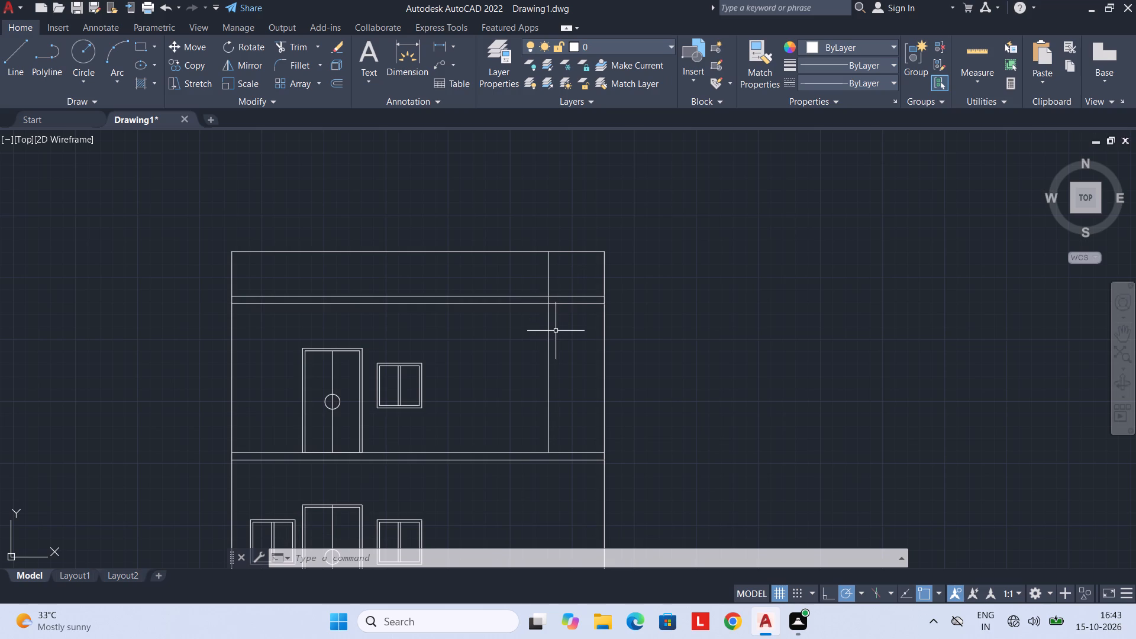
{"action": "type", "text": "TR"}
{"action": "key", "text": "space"}
{"action": "left_click", "coordinate": [567, 305]}
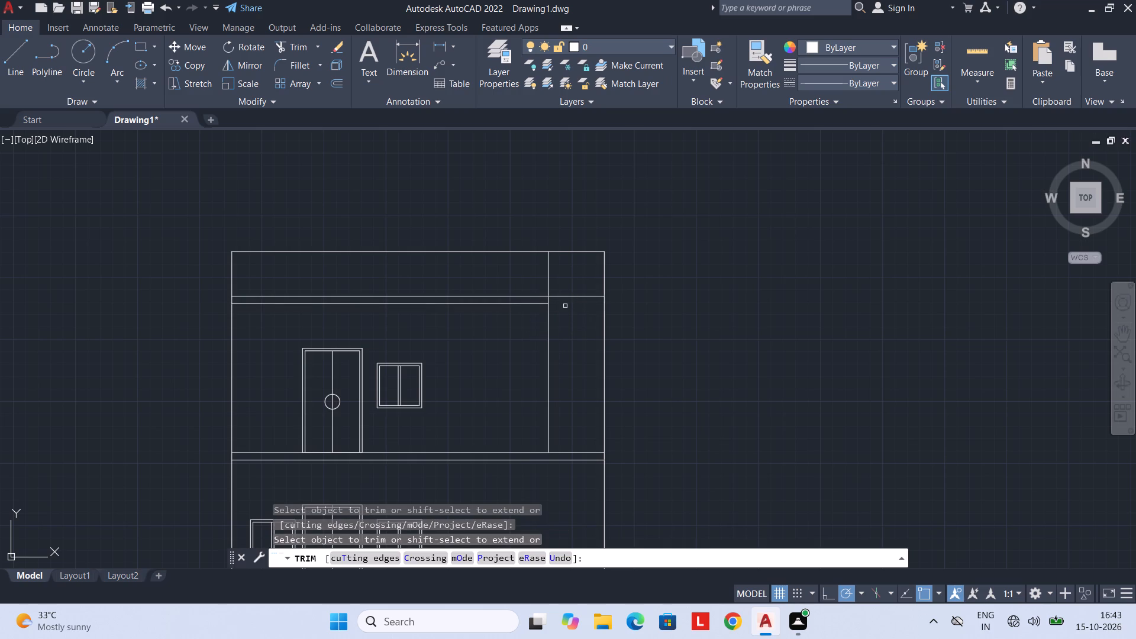
{"action": "left_click", "coordinate": [550, 275]}
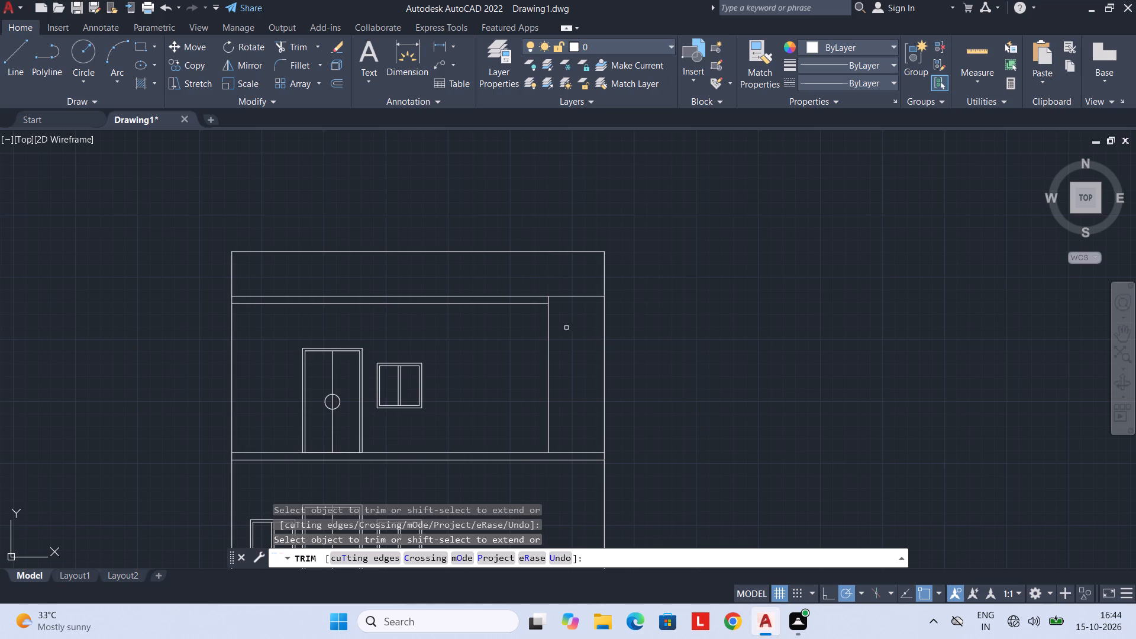
{"action": "scroll", "coordinate": [552, 306], "scroll_direction": "up", "scroll_amount": 1}
{"action": "left_click", "coordinate": [544, 295]}
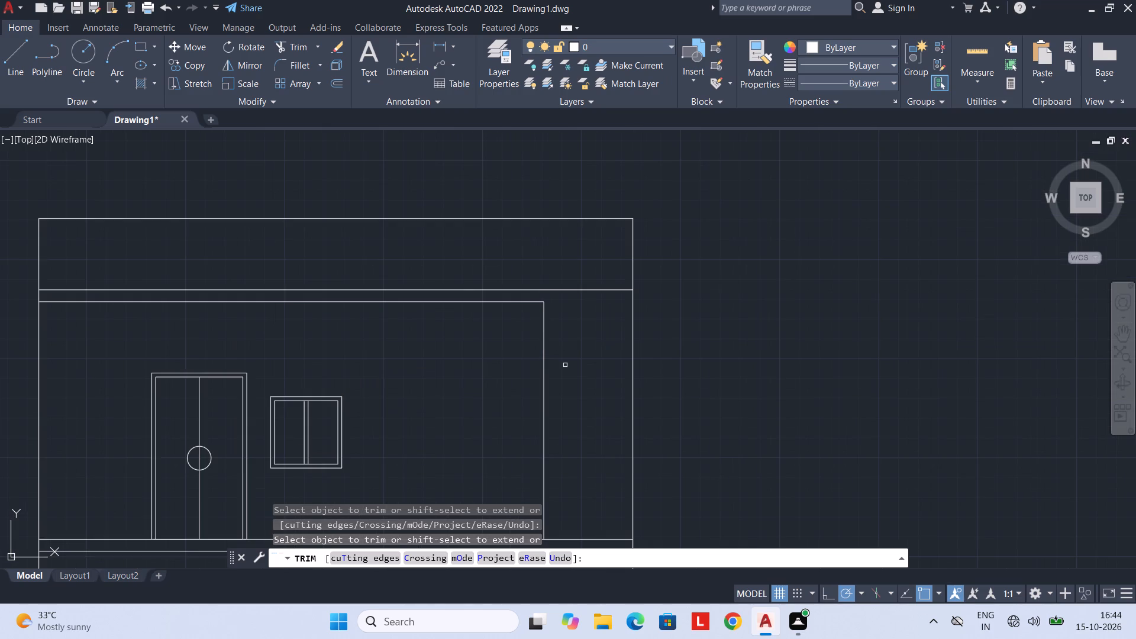
{"action": "key", "text": "Escape"}
Draw a sloping line from the new top-floor wall's upper corner to the right end of the upper roof slab line.
{"action": "type", "text": "L"}
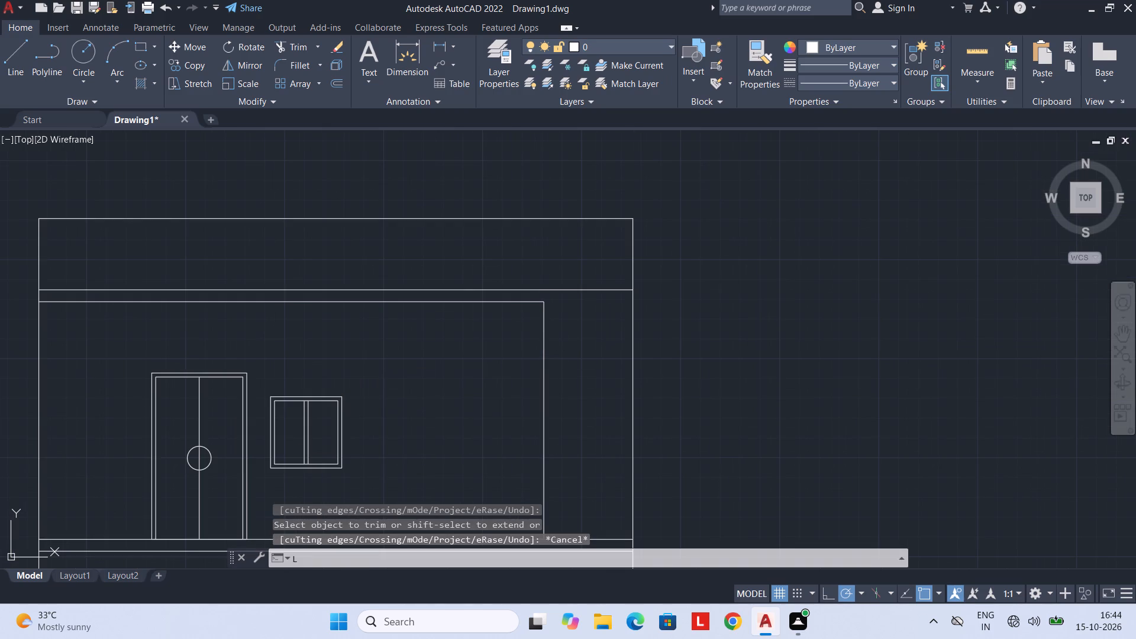
{"action": "key", "text": "space"}
{"action": "left_click", "coordinate": [543, 303]}
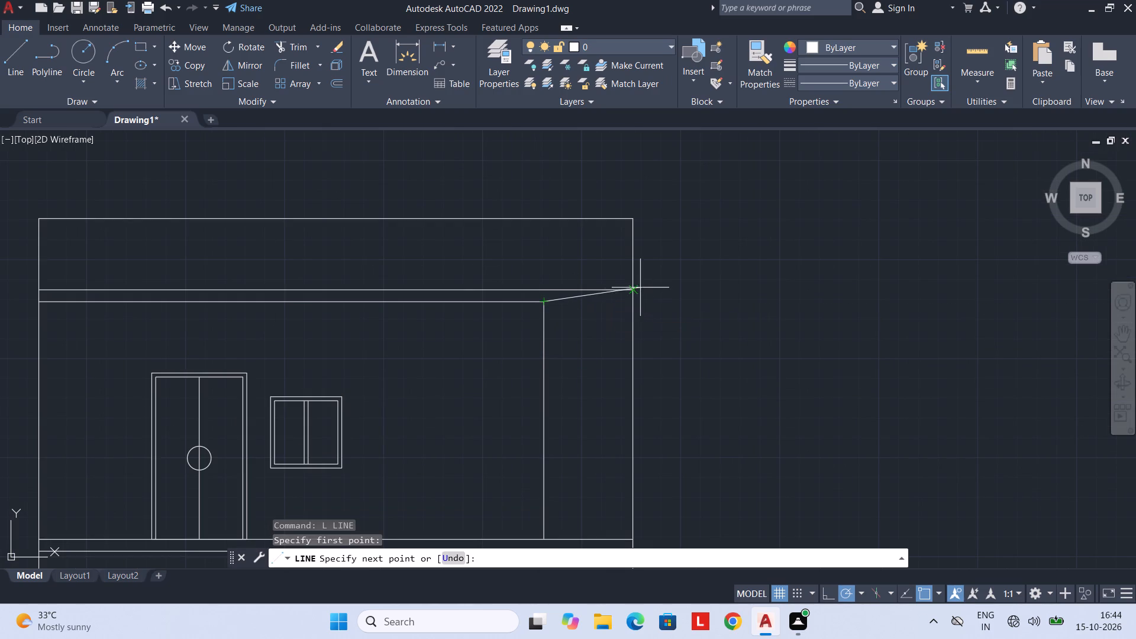
{"action": "left_click", "coordinate": [630, 291]}
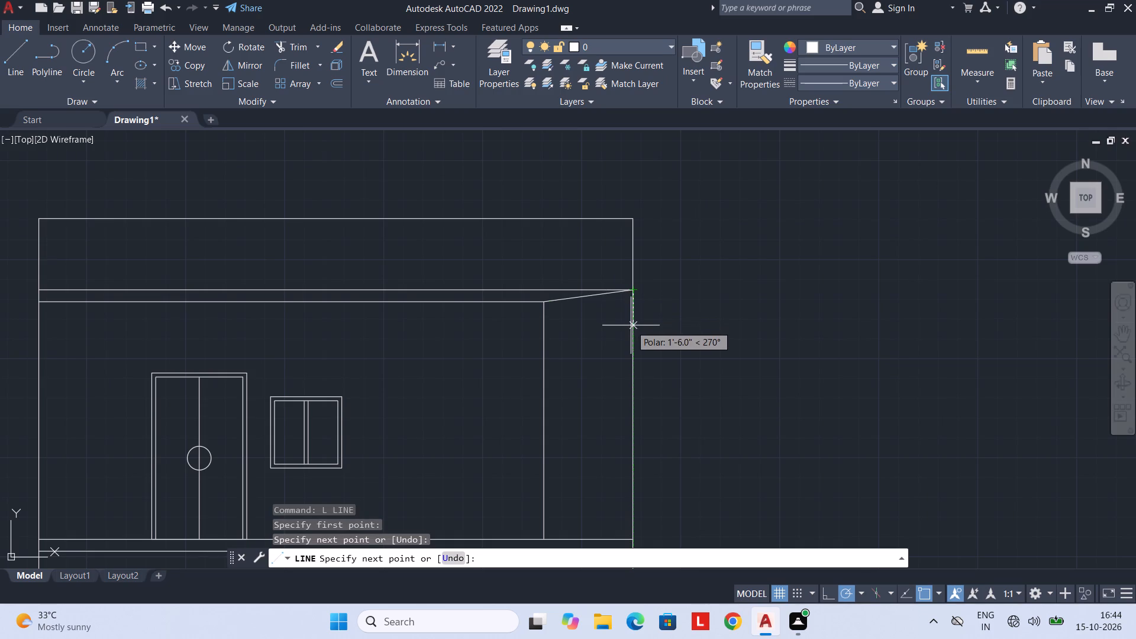
{"action": "key", "text": "Escape"}
Trim the old right outer wall line of the top floor beneath the roof overhang.
{"action": "scroll", "coordinate": [631, 325], "scroll_direction": "down", "scroll_amount": 2}
{"action": "type", "text": "TR"}
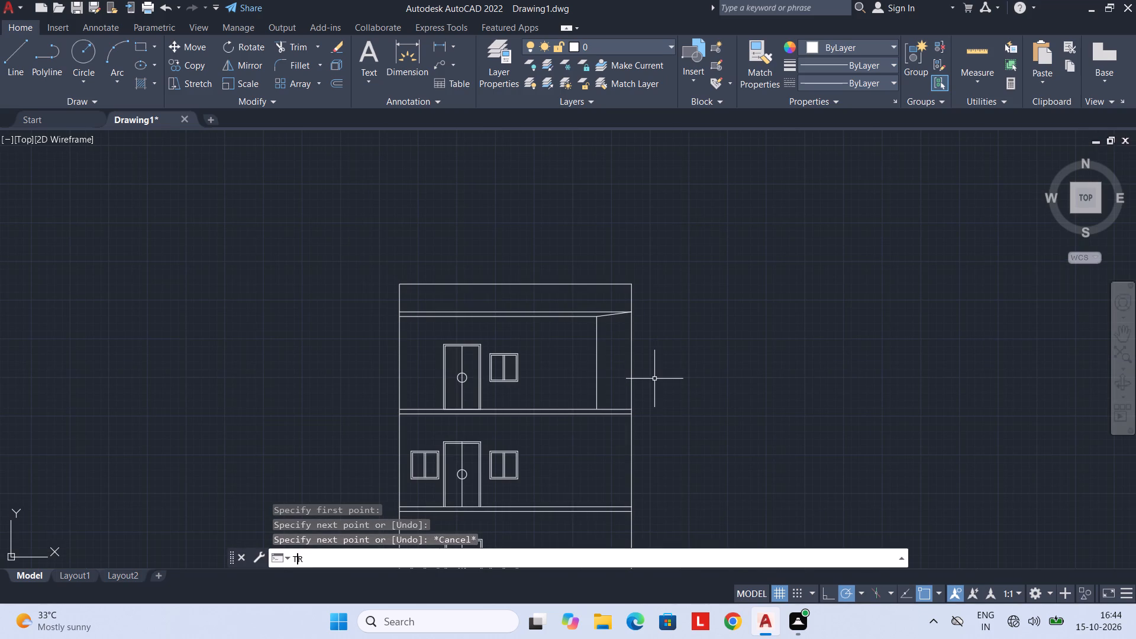
{"action": "key", "text": "space"}
{"action": "left_click_drag", "start_coordinate": [609, 353], "coordinate": [651, 351]}
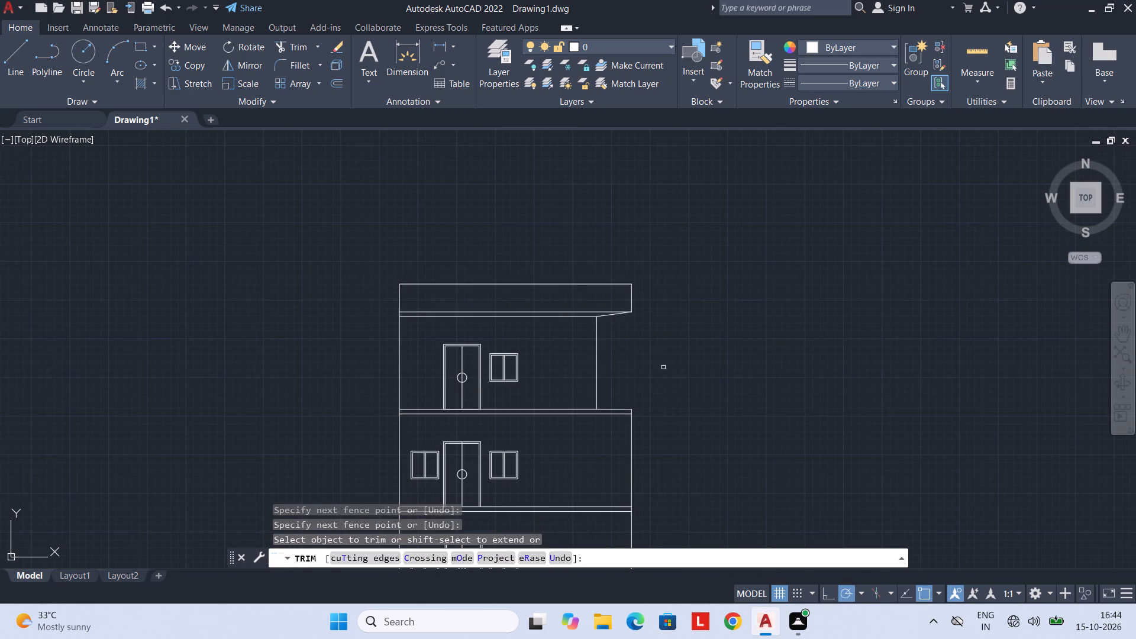
{"action": "key", "text": "Escape"}
Examine the whole front elevation and the lines around the ground-floor door and windows.
{"action": "middle_click_drag", "start_coordinate": [614, 348], "coordinate": [689, 312]}
{"action": "scroll", "coordinate": [689, 312], "scroll_direction": "down", "scroll_amount": 1}
{"action": "middle_click_drag", "start_coordinate": [703, 320], "coordinate": [664, 309]}
{"action": "scroll", "coordinate": [661, 317], "scroll_direction": "up", "scroll_amount": 1}
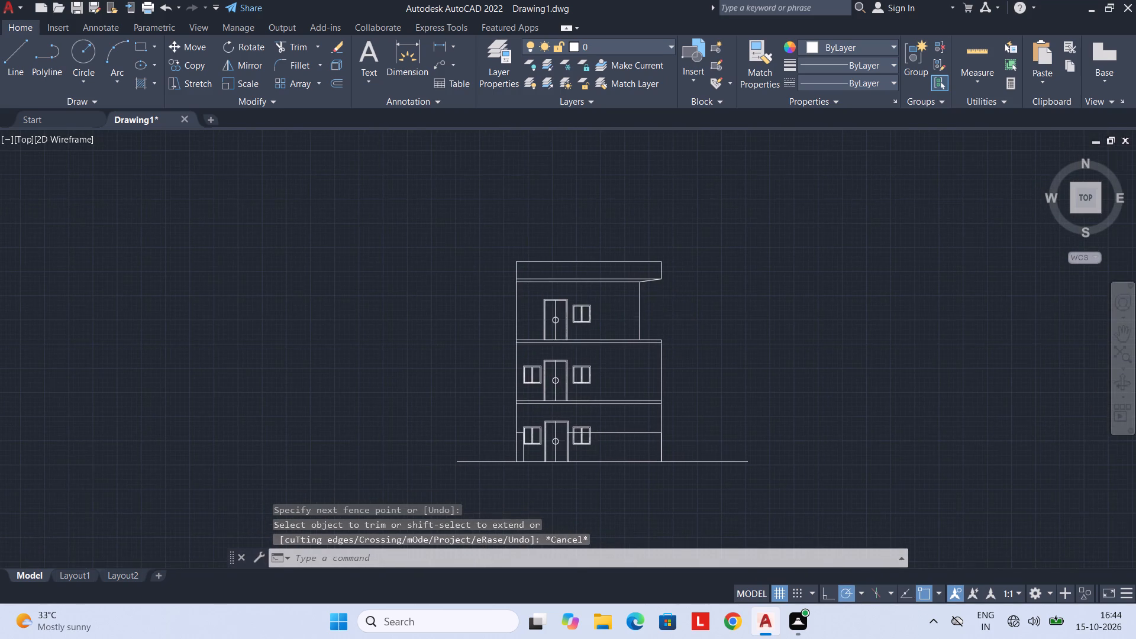
{"action": "middle_click_drag", "start_coordinate": [532, 356], "coordinate": [534, 357]}
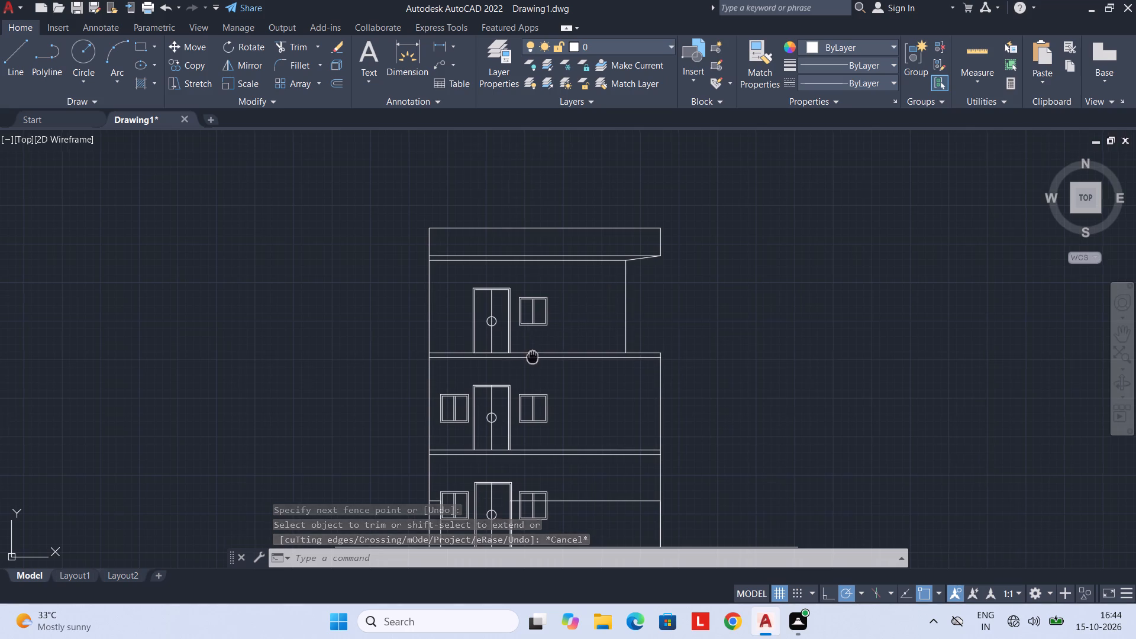
{"action": "middle_click_drag", "start_coordinate": [534, 357], "coordinate": [567, 344]}
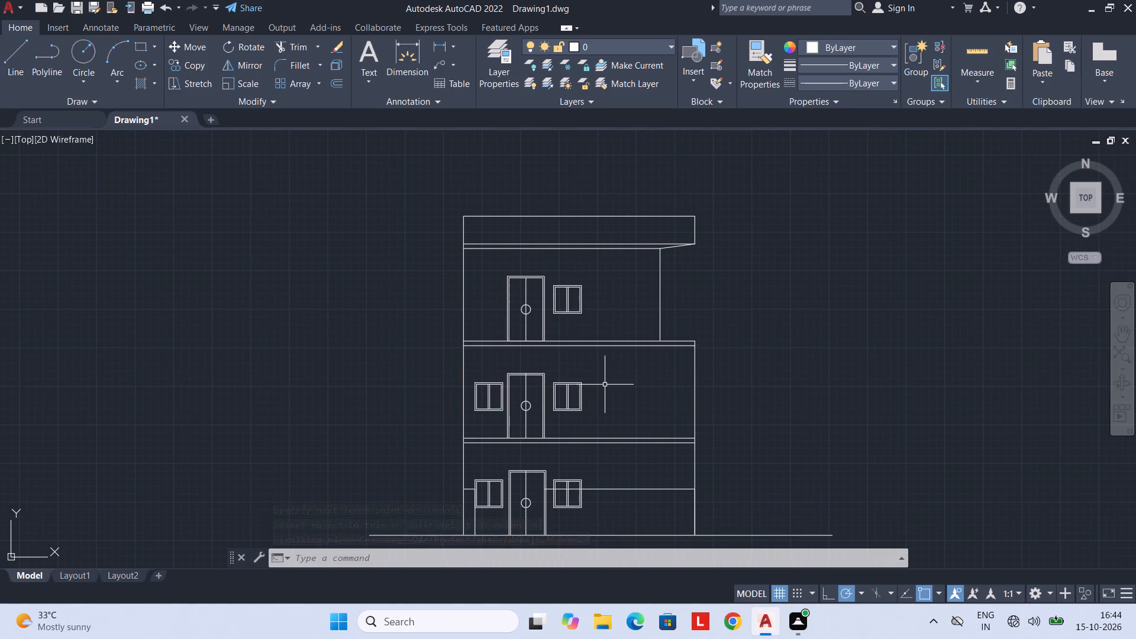
{"action": "middle_click_drag", "start_coordinate": [582, 511], "coordinate": [584, 483]}
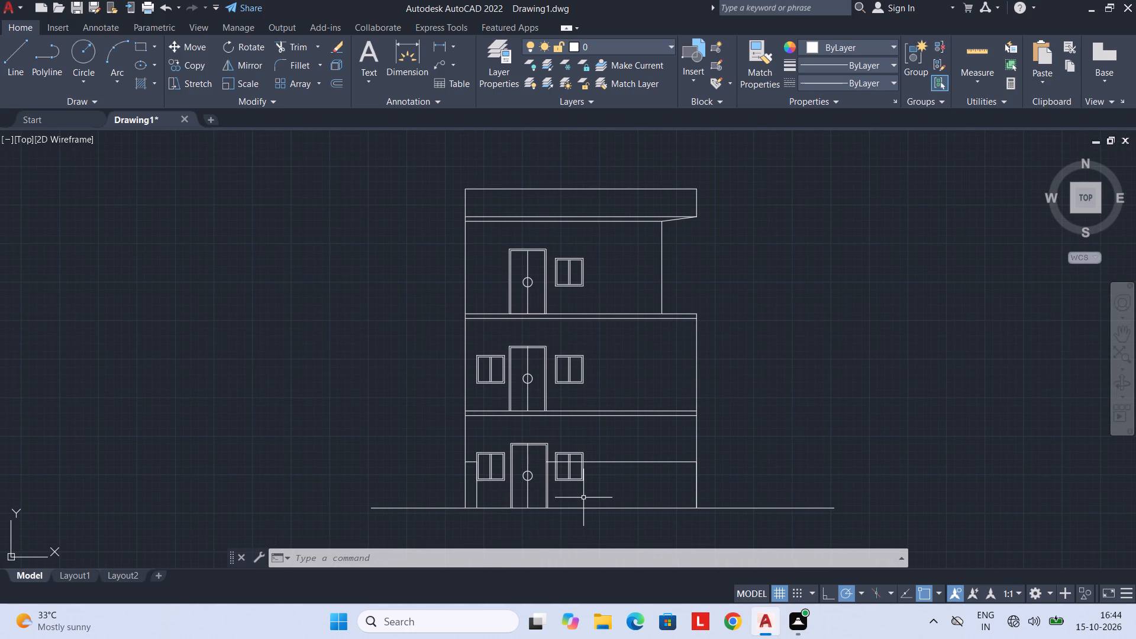
{"action": "scroll", "coordinate": [576, 501], "scroll_direction": "up", "scroll_amount": 1}
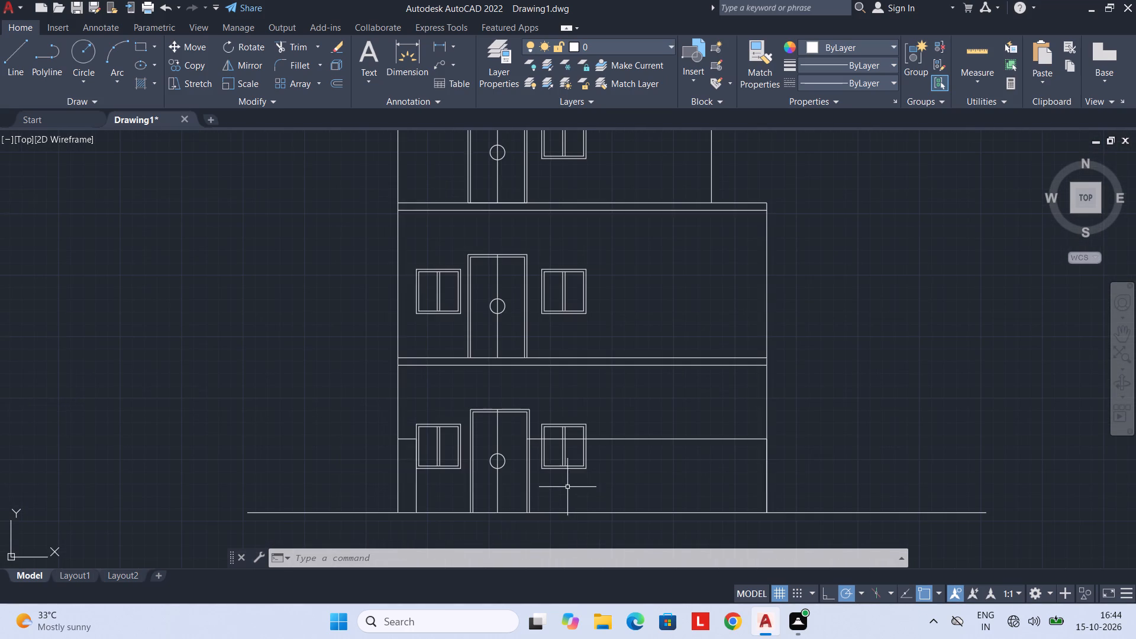
{"action": "scroll", "coordinate": [559, 464], "scroll_direction": "up", "scroll_amount": 1}
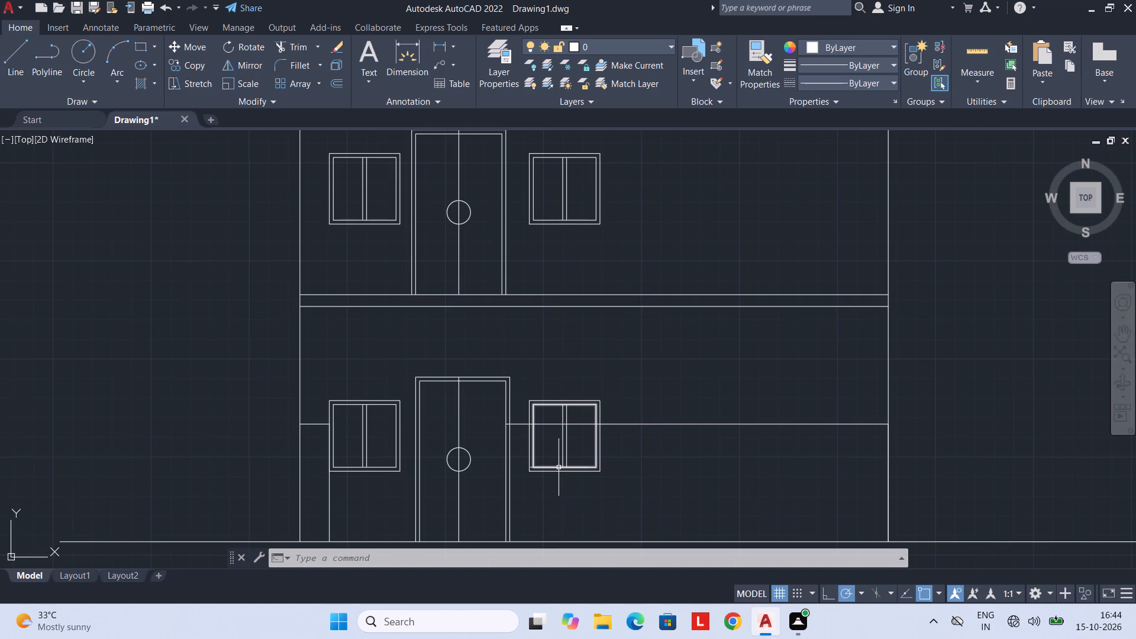
{"action": "middle_click_drag", "start_coordinate": [521, 456], "coordinate": [628, 427]}
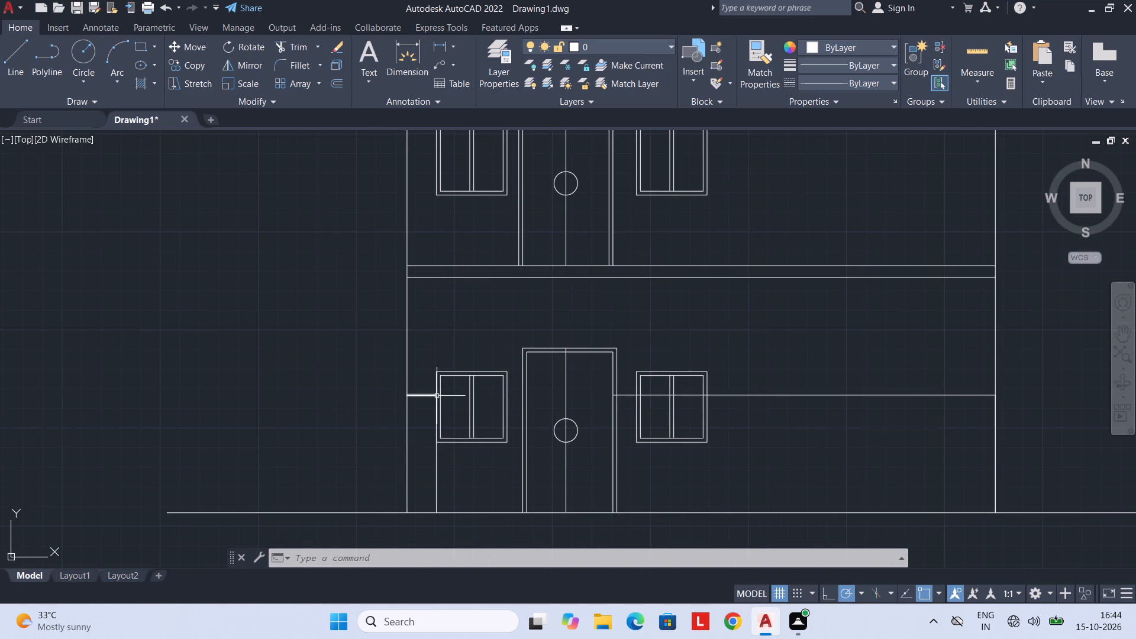
Draw a ground-level line from the foot of the vertical line below the left window to the door's right inner frame line.
{"action": "key", "text": "l"}
{"action": "key", "text": "space"}
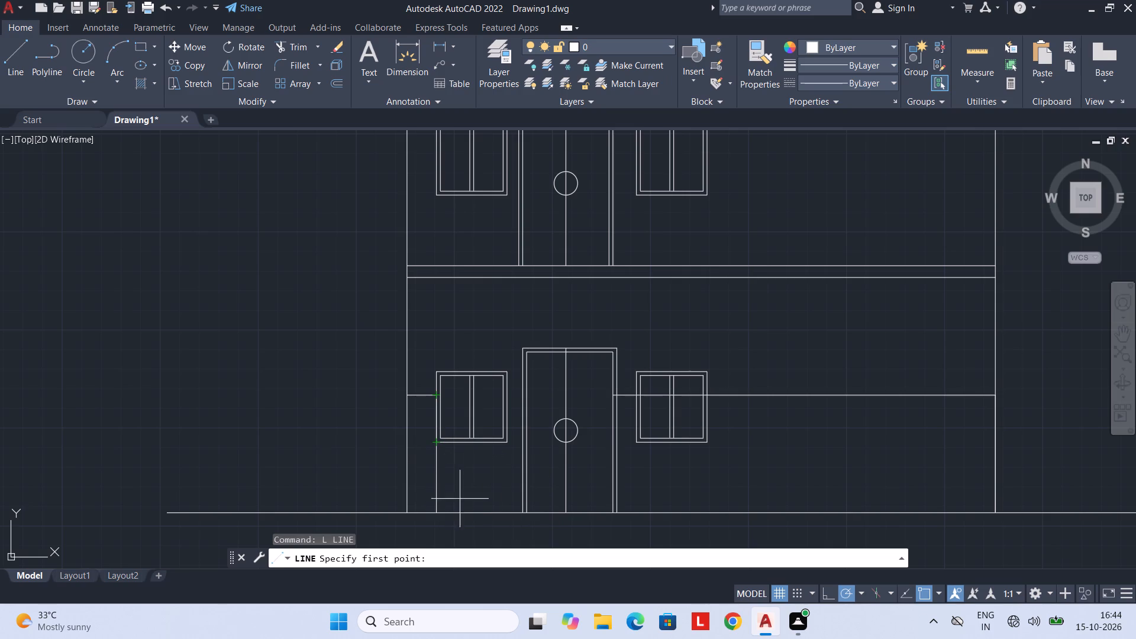
{"action": "key", "text": "Escape"}
{"action": "key", "text": "l"}
{"action": "key", "text": "space"}
{"action": "left_click", "coordinate": [437, 514]}
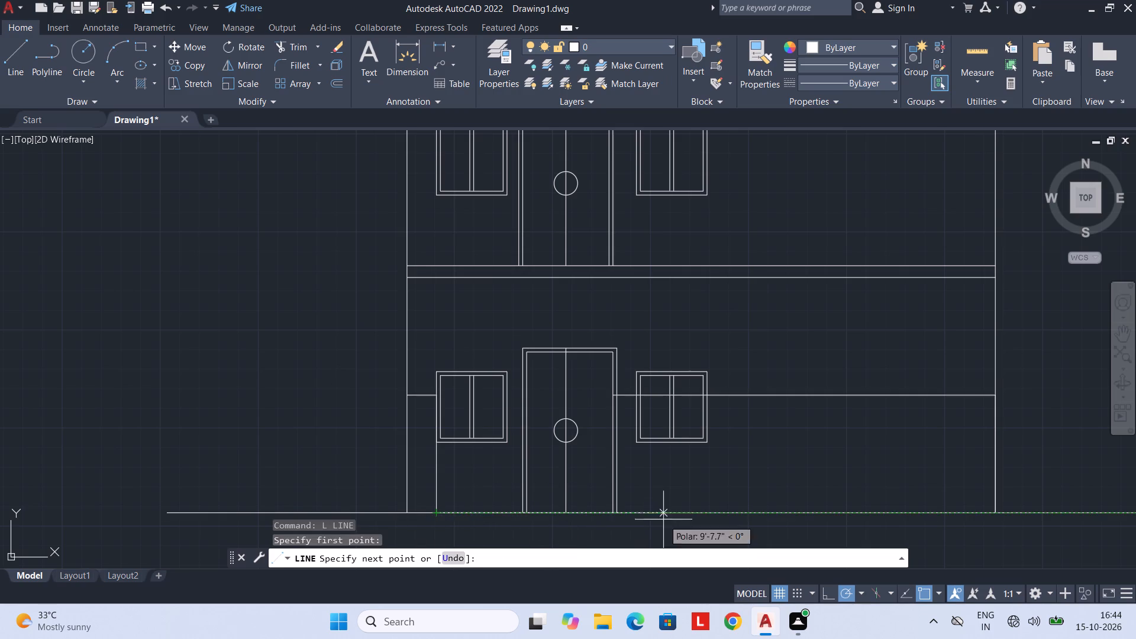
{"action": "scroll", "coordinate": [611, 516], "scroll_direction": "up", "scroll_amount": 3}
{"action": "left_click", "coordinate": [610, 498]}
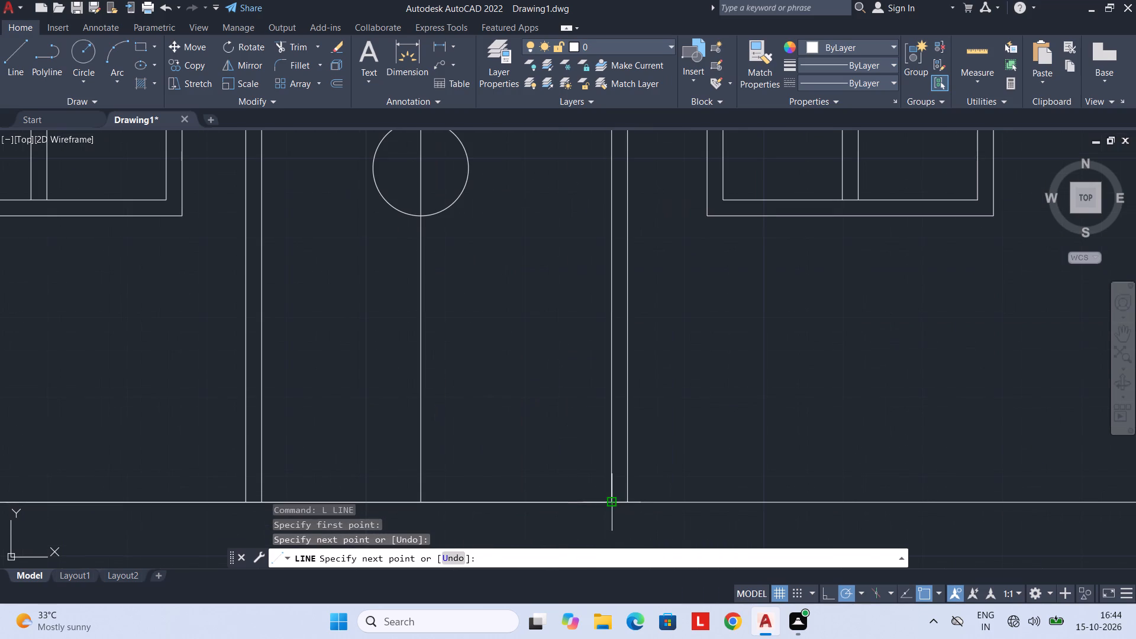
{"action": "key", "text": "Escape"}
Draw a 5' vertical line up from the midpoint of the new ground-level line, within the door's left frame.
{"action": "middle_click_drag", "start_coordinate": [486, 514], "coordinate": [555, 371]}
{"action": "key", "text": "l"}
{"action": "key", "text": "space"}
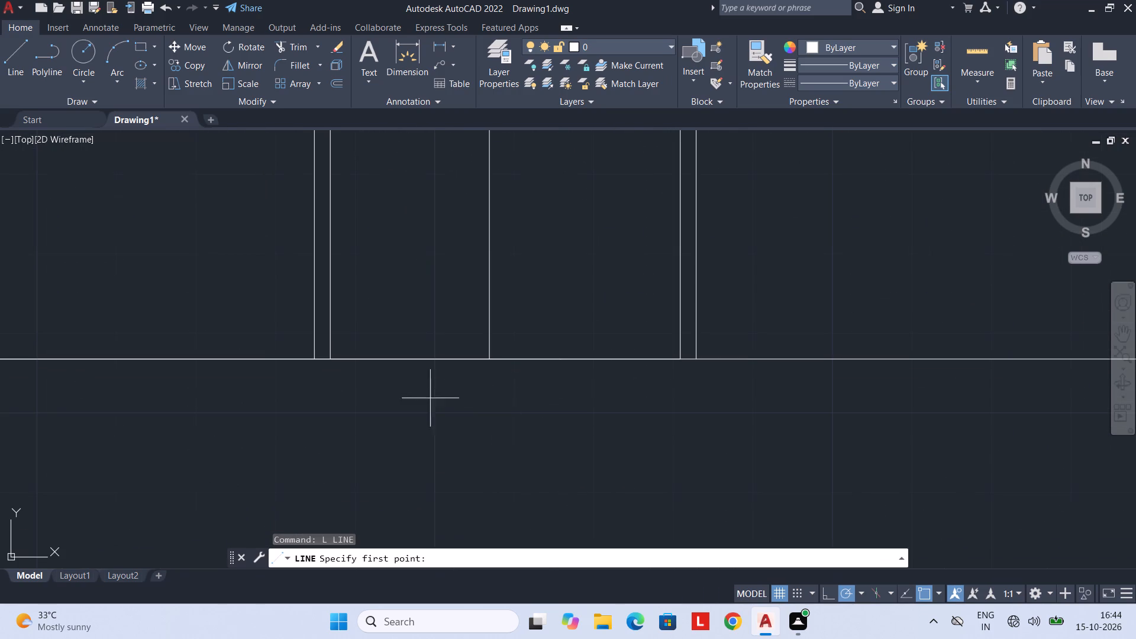
{"action": "scroll", "coordinate": [377, 374], "scroll_direction": "down", "scroll_amount": 3}
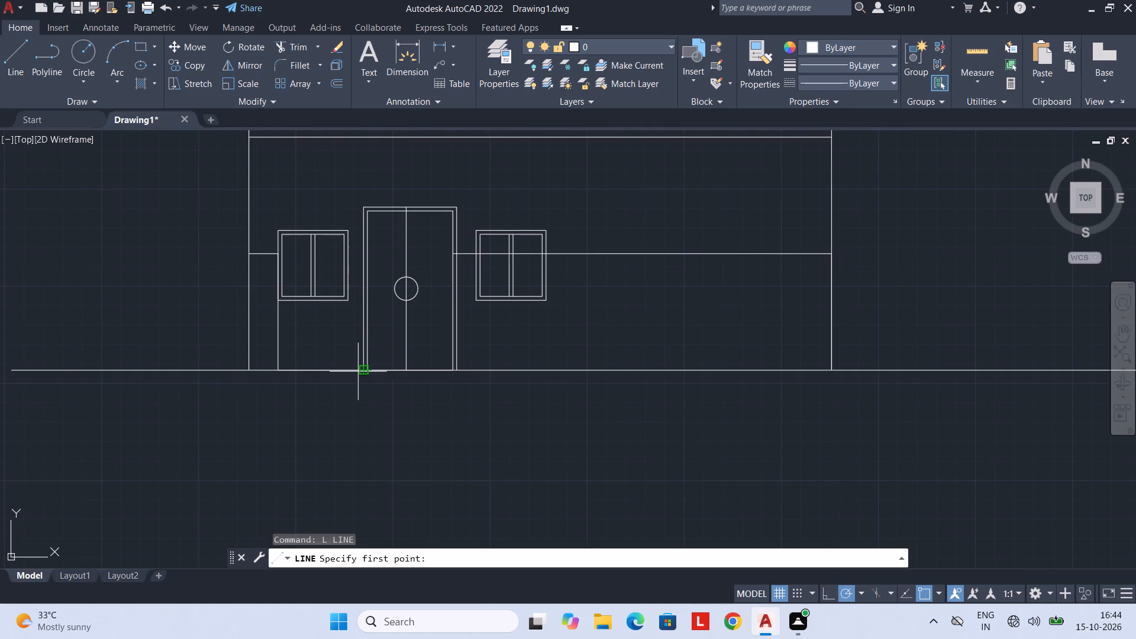
{"action": "scroll", "coordinate": [364, 370], "scroll_direction": "up", "scroll_amount": 2}
{"action": "left_click", "coordinate": [364, 370]}
{"action": "middle_click_drag", "start_coordinate": [379, 225], "coordinate": [395, 345]}
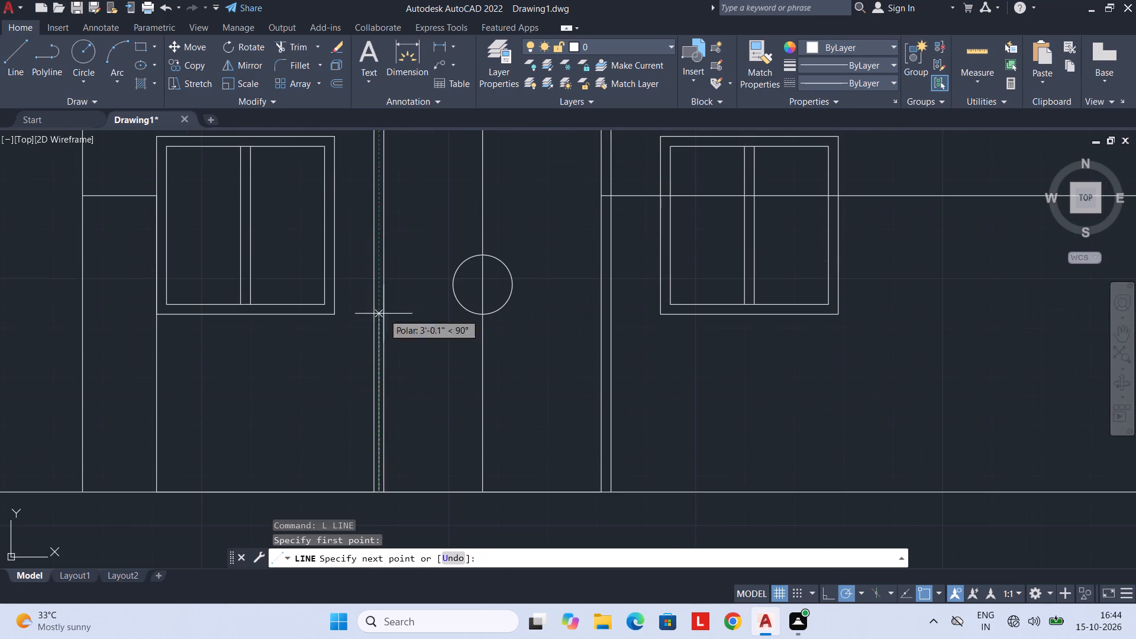
{"action": "type", "text": "5'"}
{"action": "key", "text": "Return"}
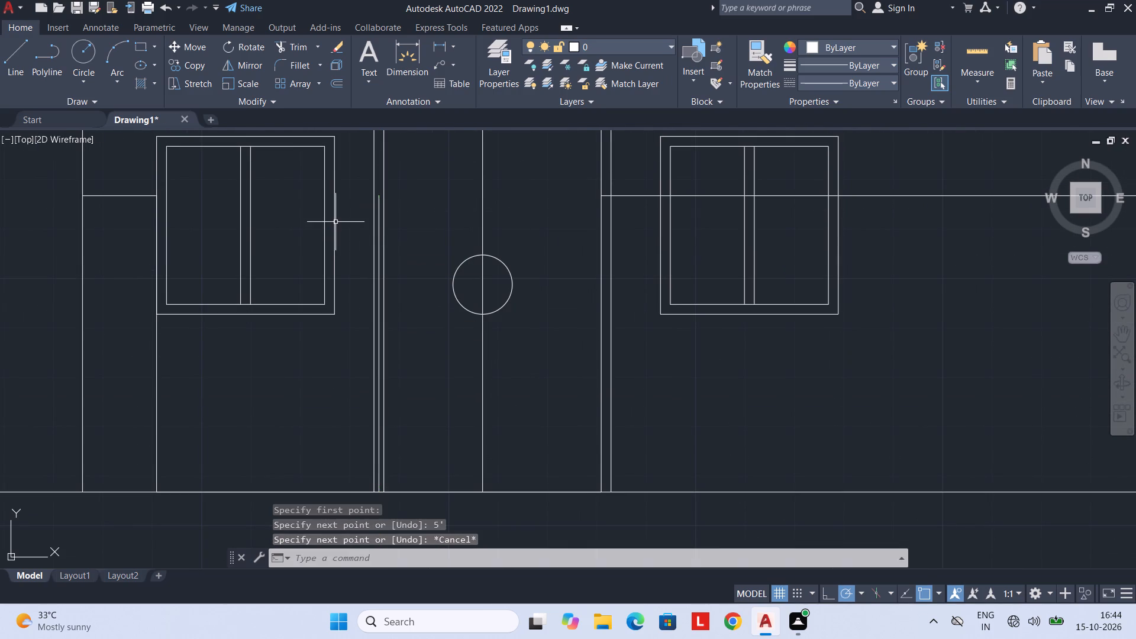
{"action": "key", "text": "Escape"}
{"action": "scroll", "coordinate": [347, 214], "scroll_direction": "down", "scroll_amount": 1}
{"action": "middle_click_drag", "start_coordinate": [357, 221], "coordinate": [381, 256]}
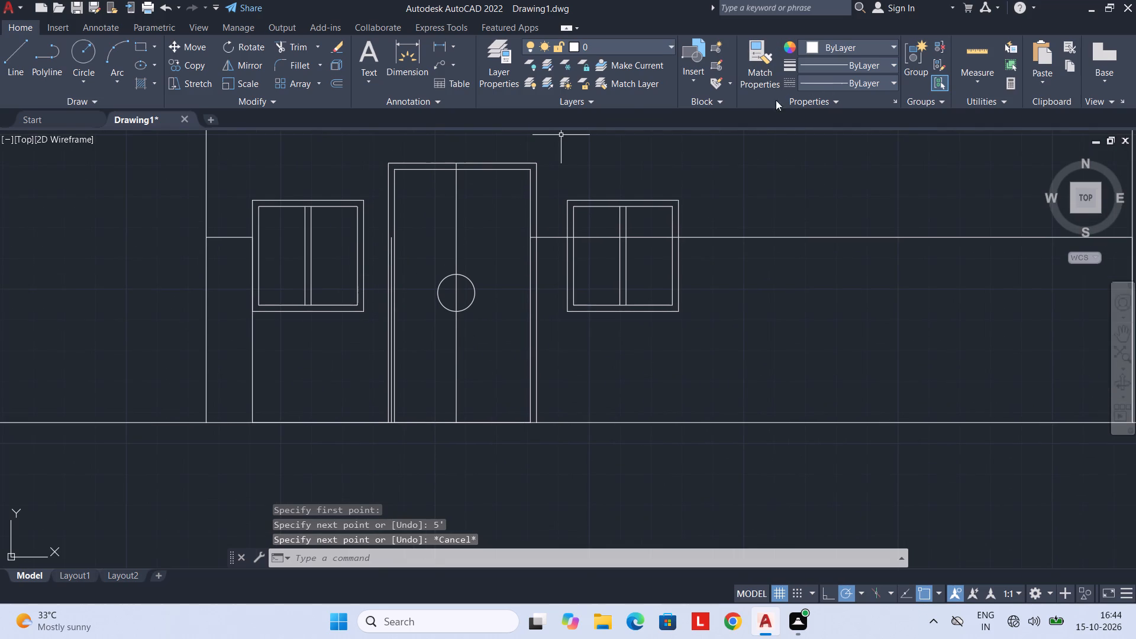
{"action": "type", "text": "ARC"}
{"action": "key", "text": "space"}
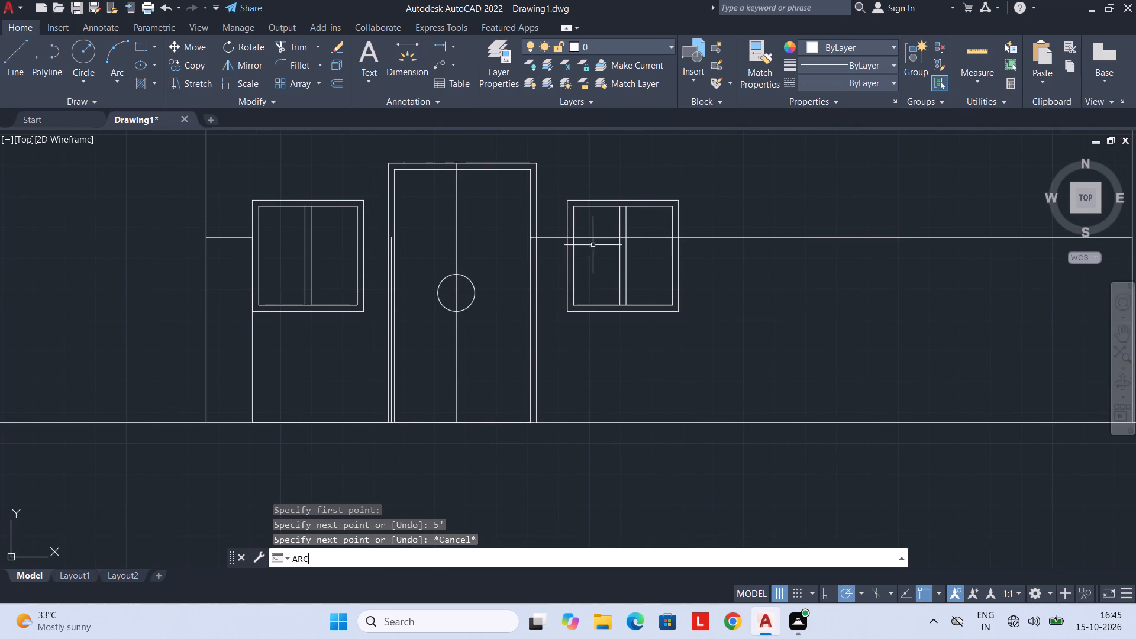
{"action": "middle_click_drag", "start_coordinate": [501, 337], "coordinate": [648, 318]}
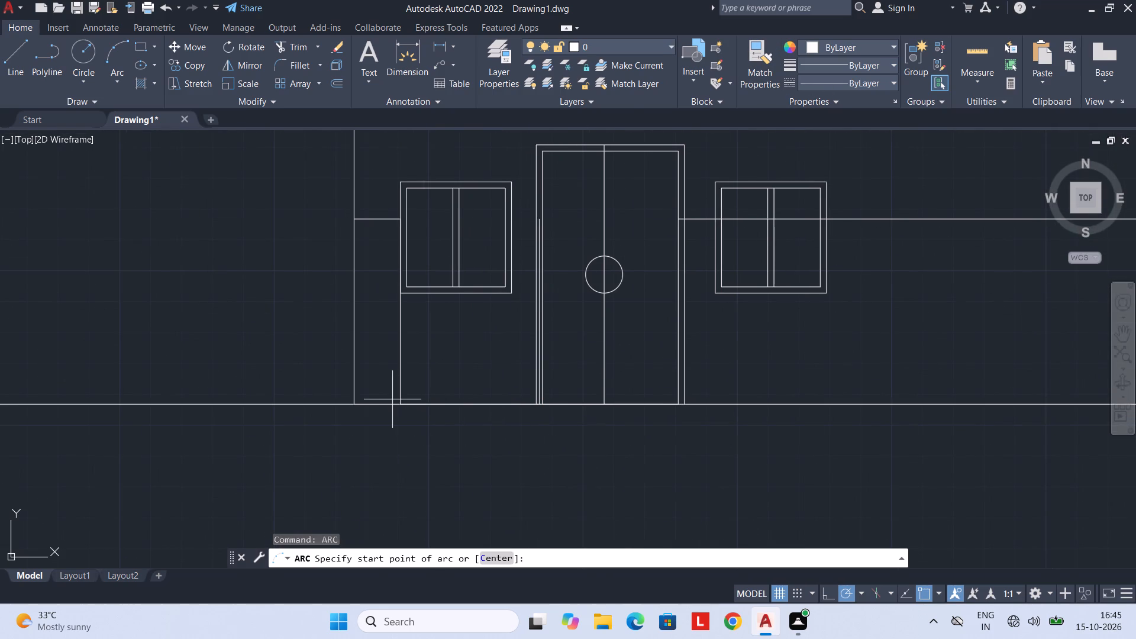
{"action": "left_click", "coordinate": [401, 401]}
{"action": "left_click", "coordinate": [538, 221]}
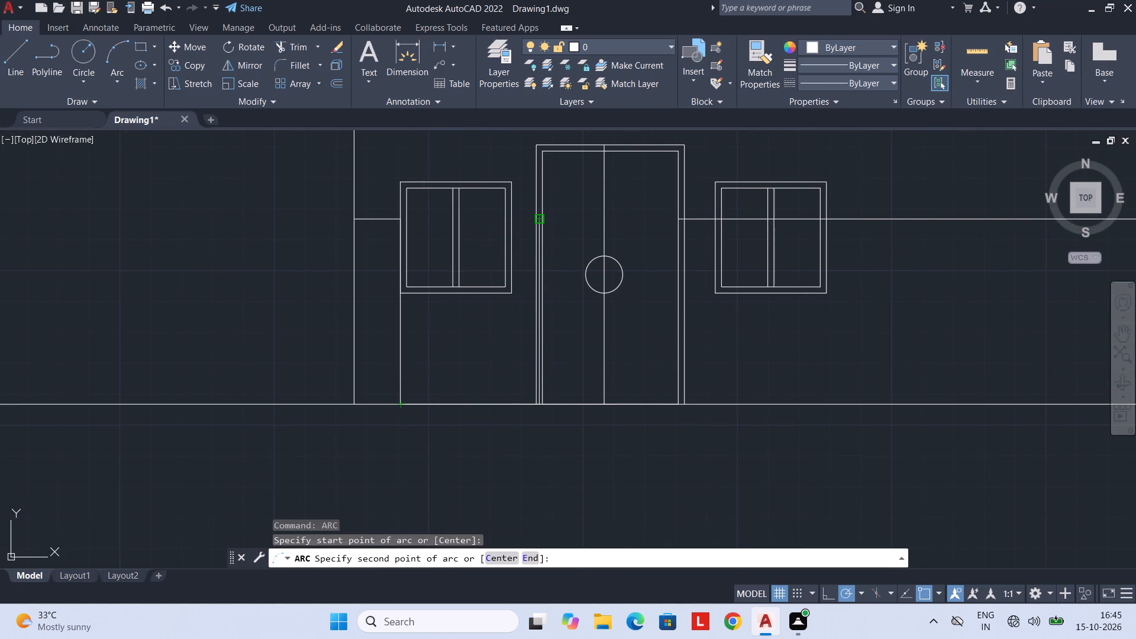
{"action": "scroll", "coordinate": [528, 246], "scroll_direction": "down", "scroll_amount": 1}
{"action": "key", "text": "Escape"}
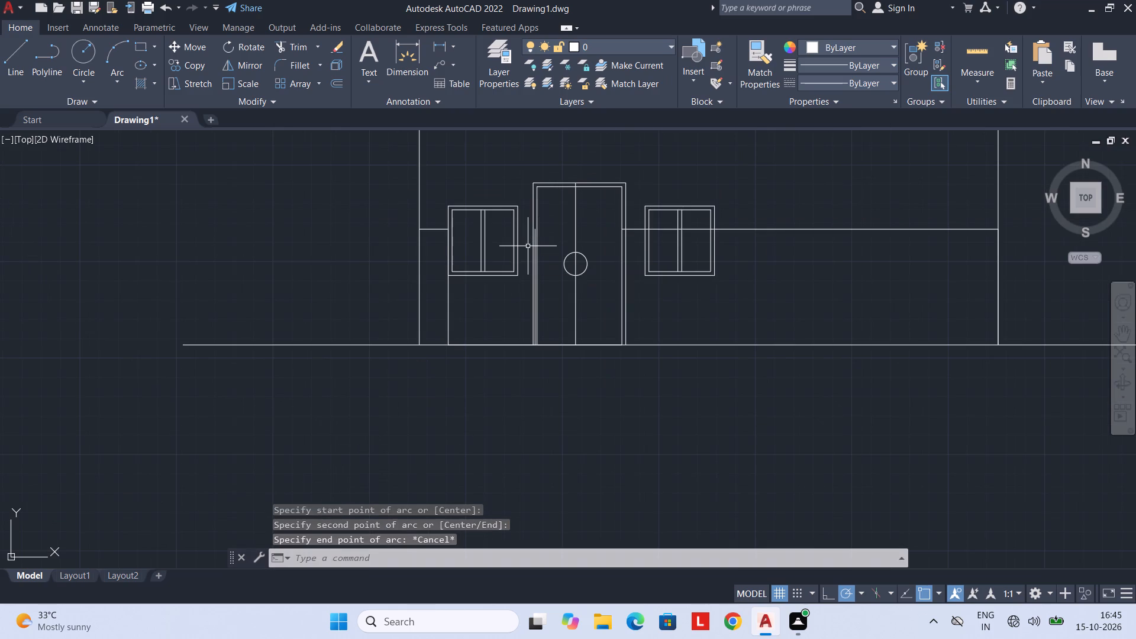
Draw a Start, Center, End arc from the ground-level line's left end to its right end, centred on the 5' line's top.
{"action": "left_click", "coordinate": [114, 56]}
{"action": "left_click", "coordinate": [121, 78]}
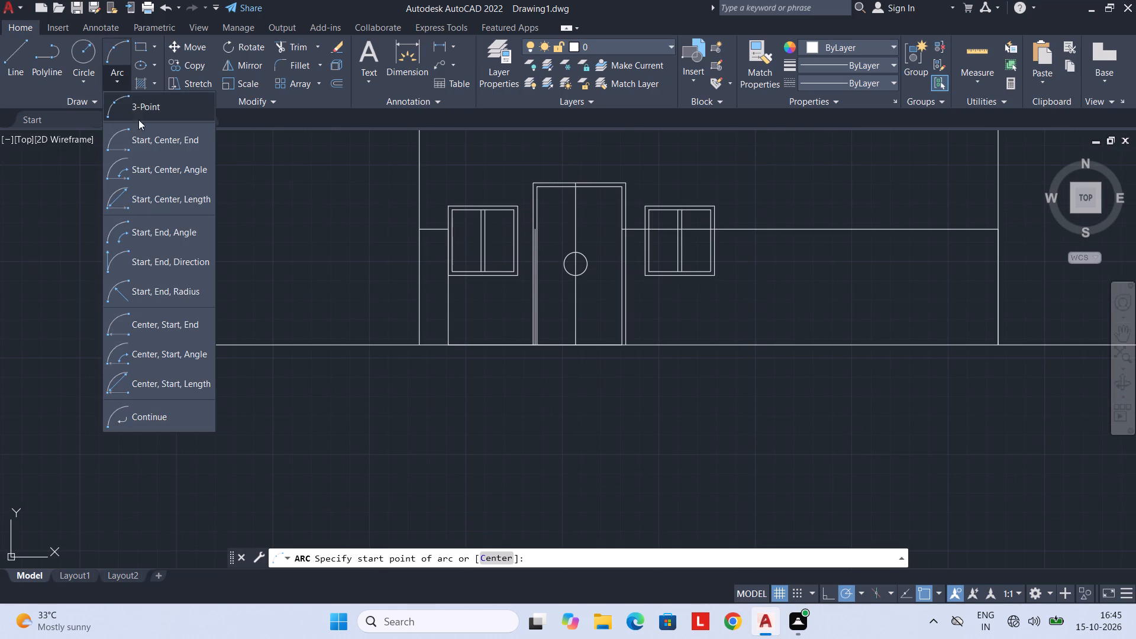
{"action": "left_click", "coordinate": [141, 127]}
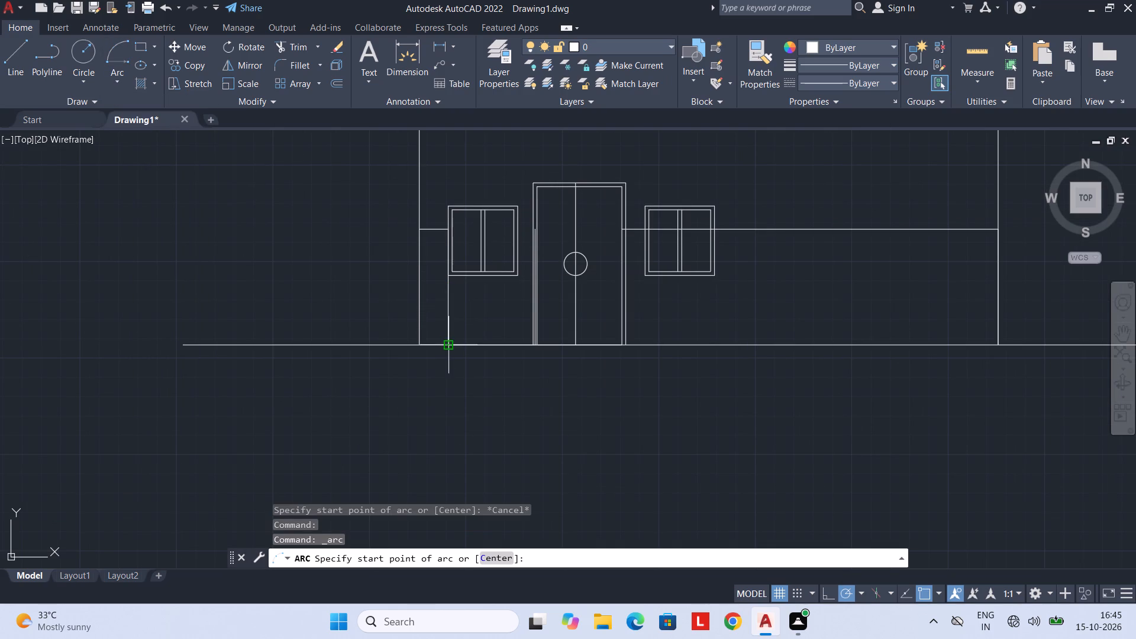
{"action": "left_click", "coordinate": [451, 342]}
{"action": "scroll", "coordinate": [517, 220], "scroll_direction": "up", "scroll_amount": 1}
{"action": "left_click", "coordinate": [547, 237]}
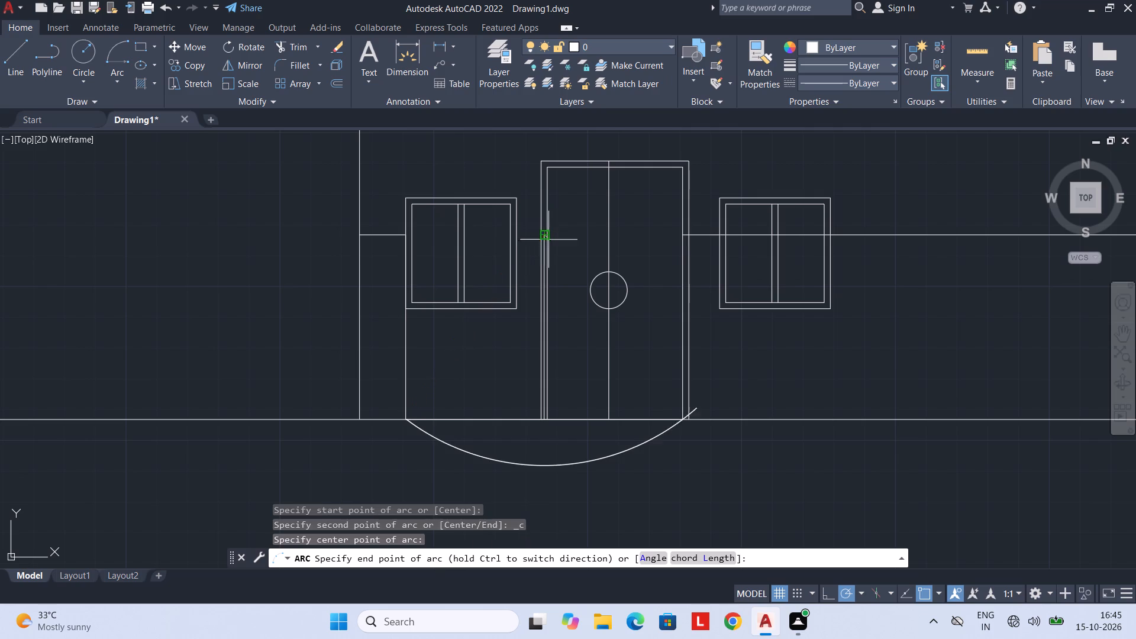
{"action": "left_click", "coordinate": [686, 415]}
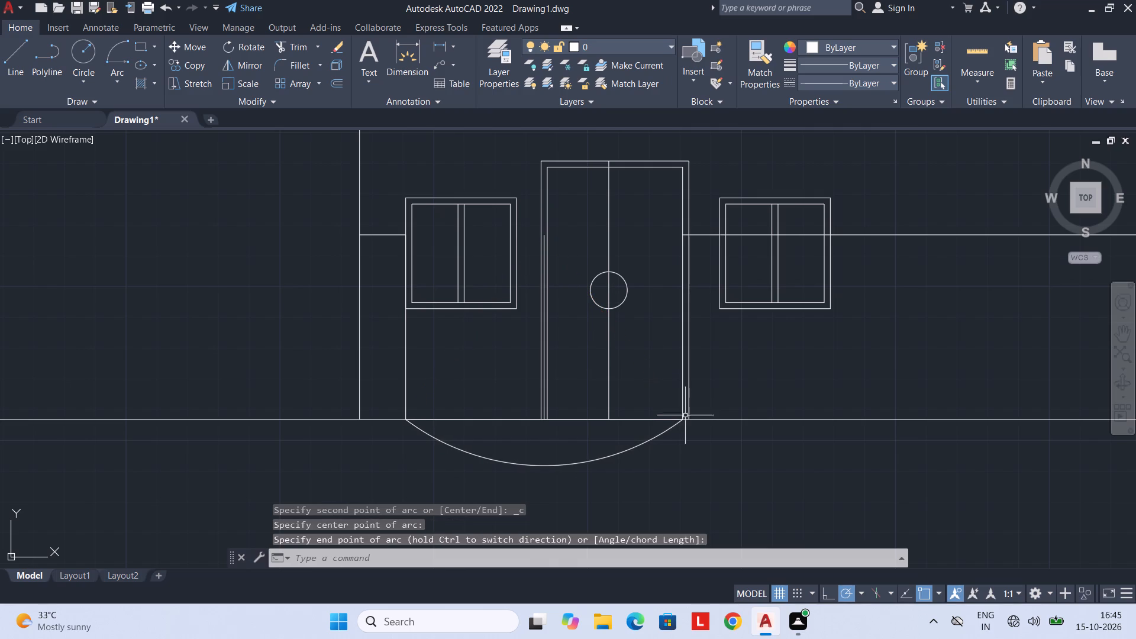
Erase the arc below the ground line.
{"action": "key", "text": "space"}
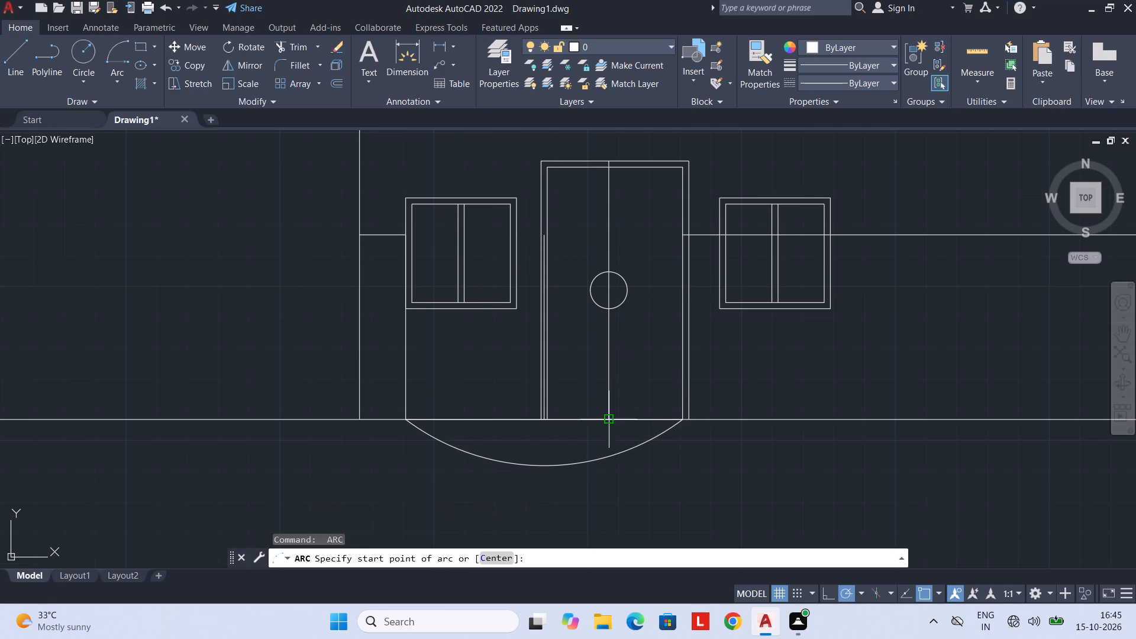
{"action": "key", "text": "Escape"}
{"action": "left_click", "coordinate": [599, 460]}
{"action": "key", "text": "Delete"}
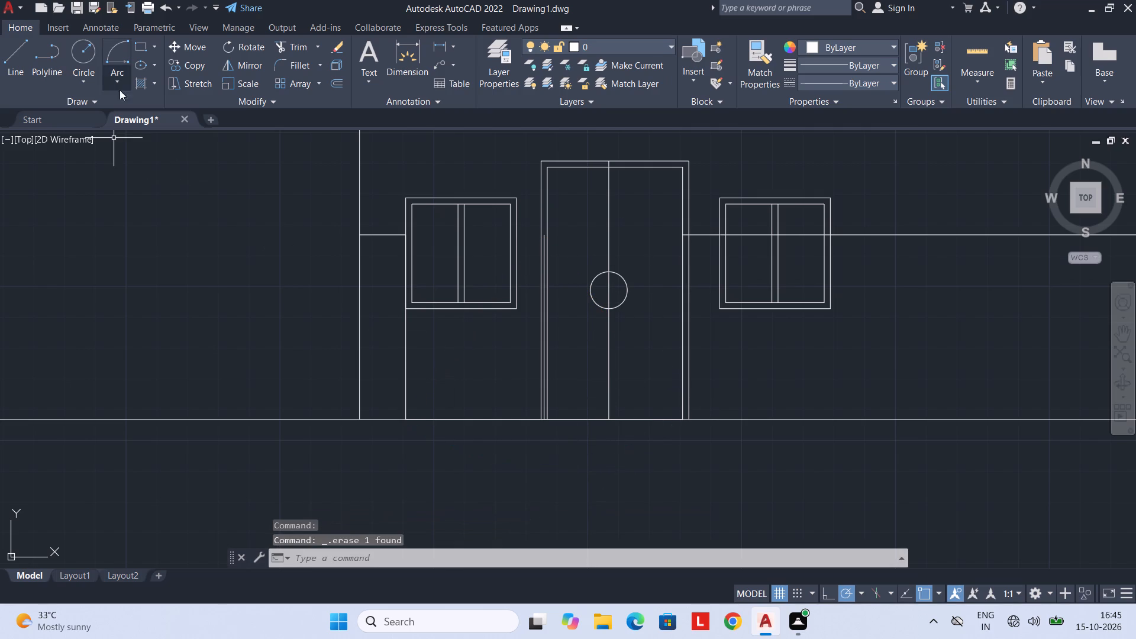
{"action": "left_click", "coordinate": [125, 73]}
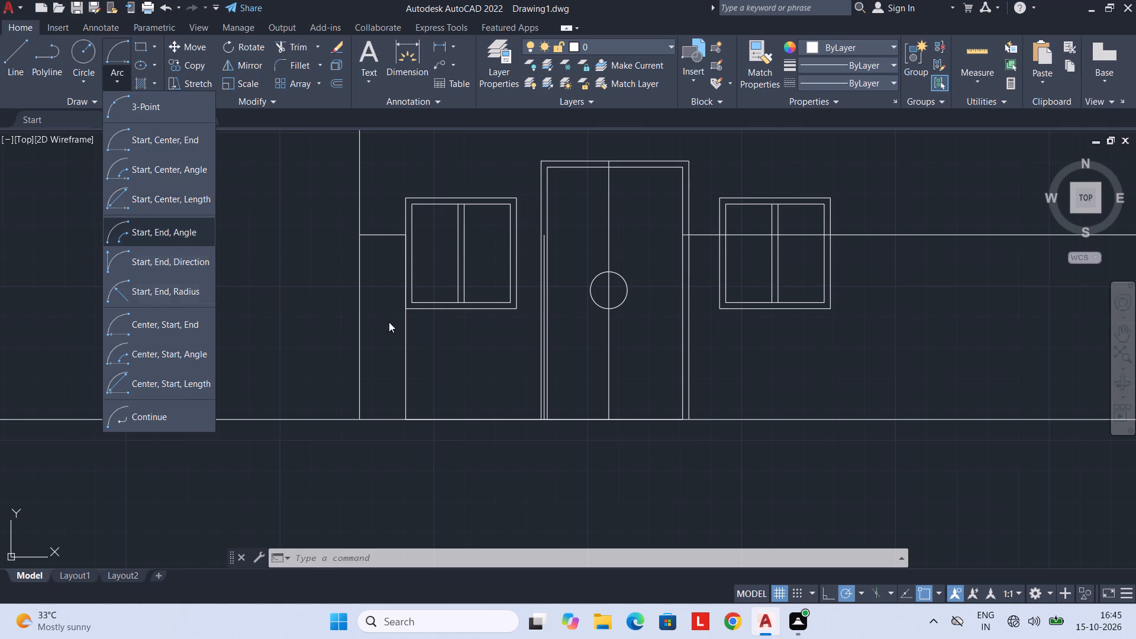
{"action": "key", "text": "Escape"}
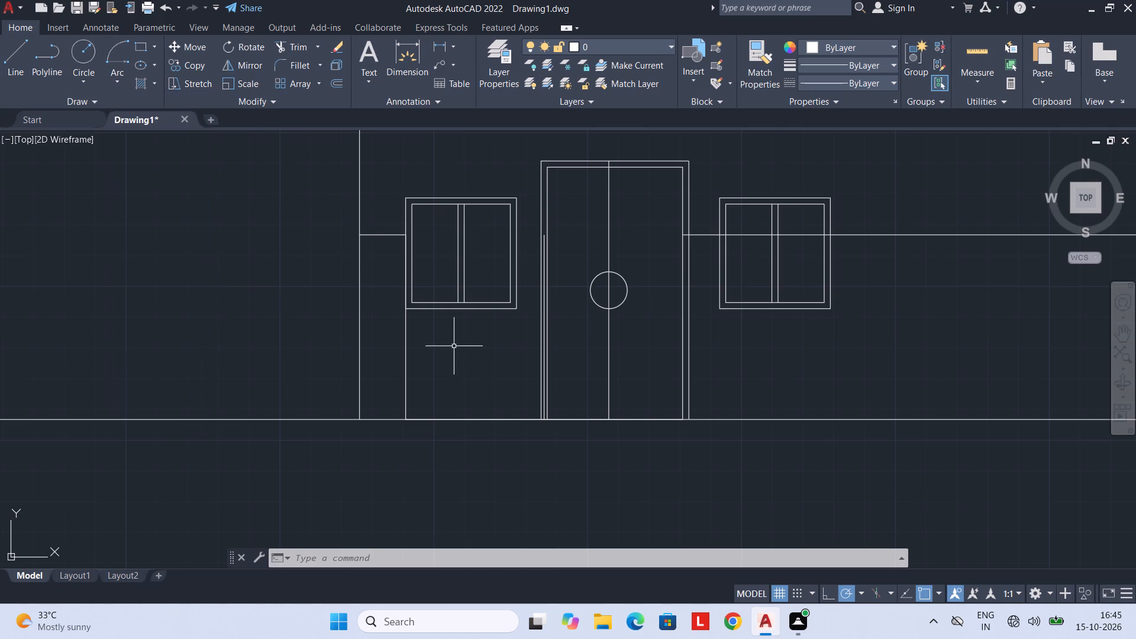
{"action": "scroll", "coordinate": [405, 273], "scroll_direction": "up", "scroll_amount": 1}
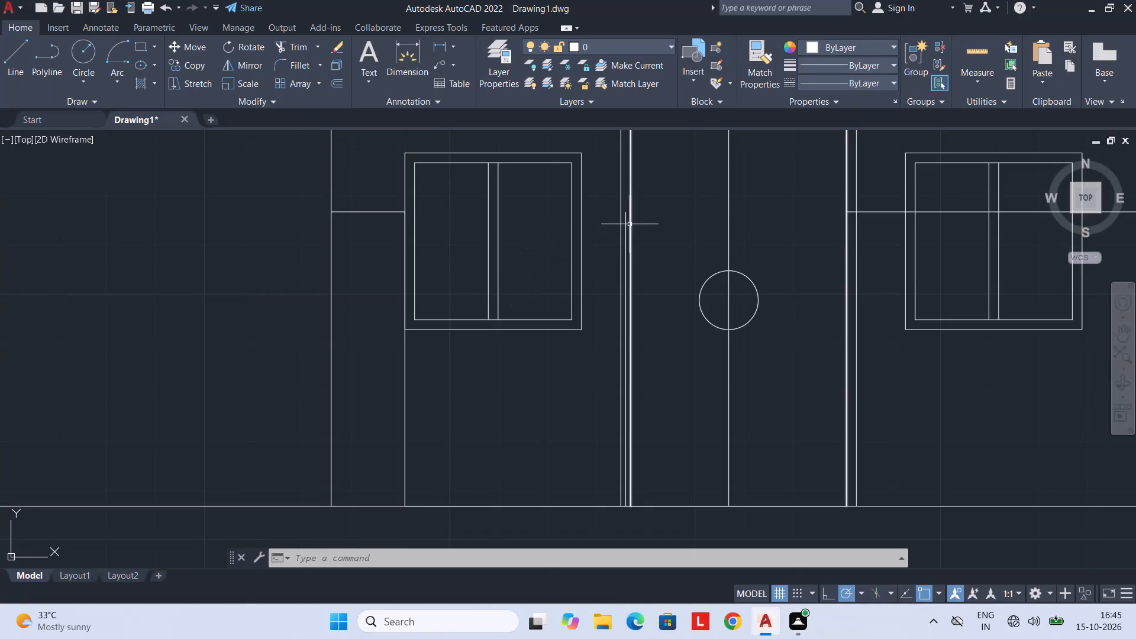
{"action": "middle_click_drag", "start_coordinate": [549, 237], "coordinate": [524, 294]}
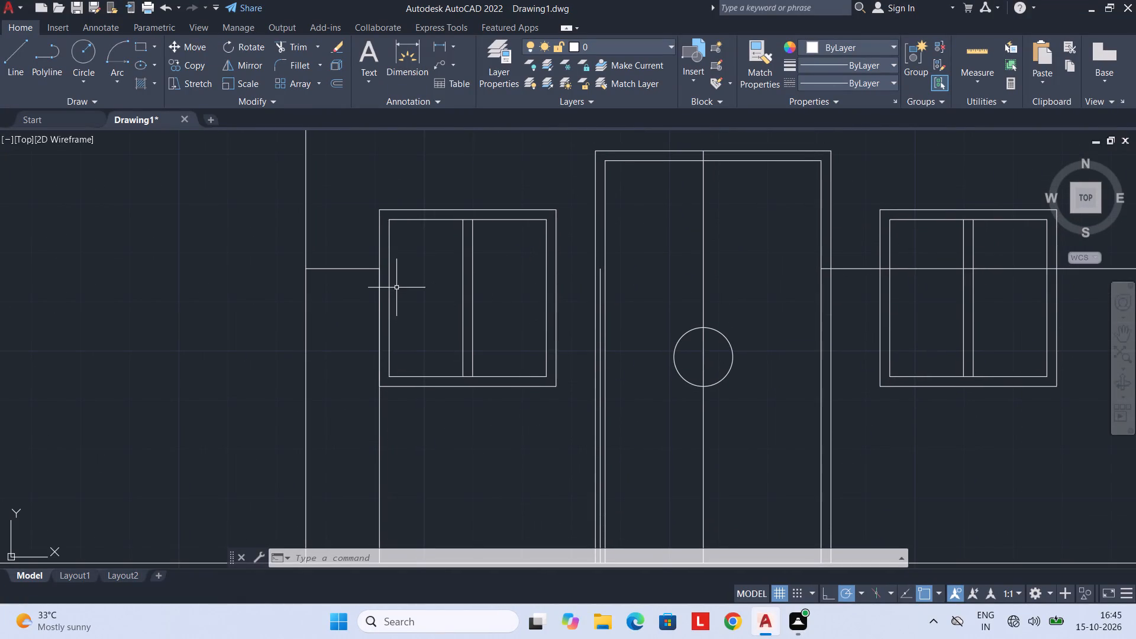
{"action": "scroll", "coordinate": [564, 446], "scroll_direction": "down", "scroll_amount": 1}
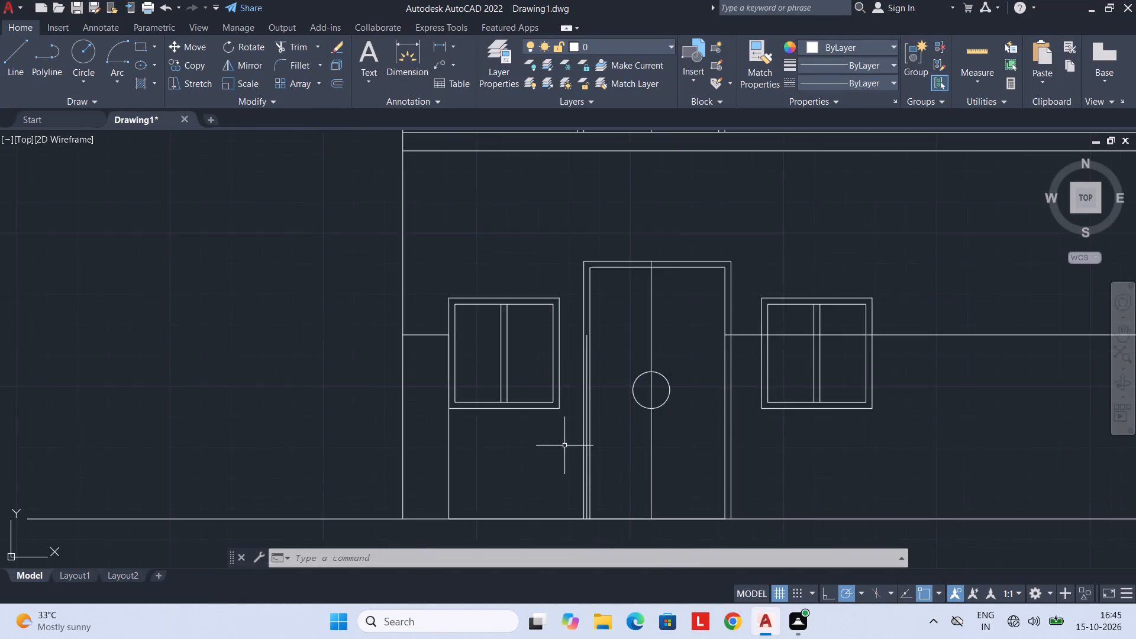
Draw a horizontal line from the left window's outer edge to the door's right inner frame, joining the two existing horizontal lines.
{"action": "scroll", "coordinate": [565, 441], "scroll_direction": "up", "scroll_amount": 1}
{"action": "key", "text": "l"}
{"action": "key", "text": "space"}
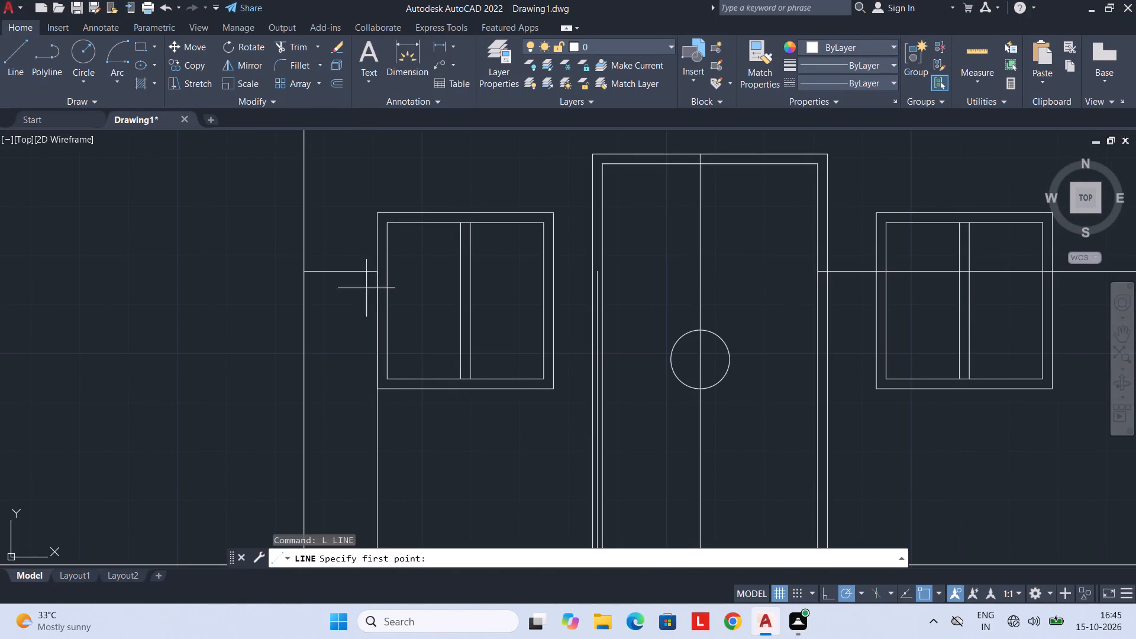
{"action": "left_click_drag", "start_coordinate": [377, 272], "coordinate": [382, 271]}
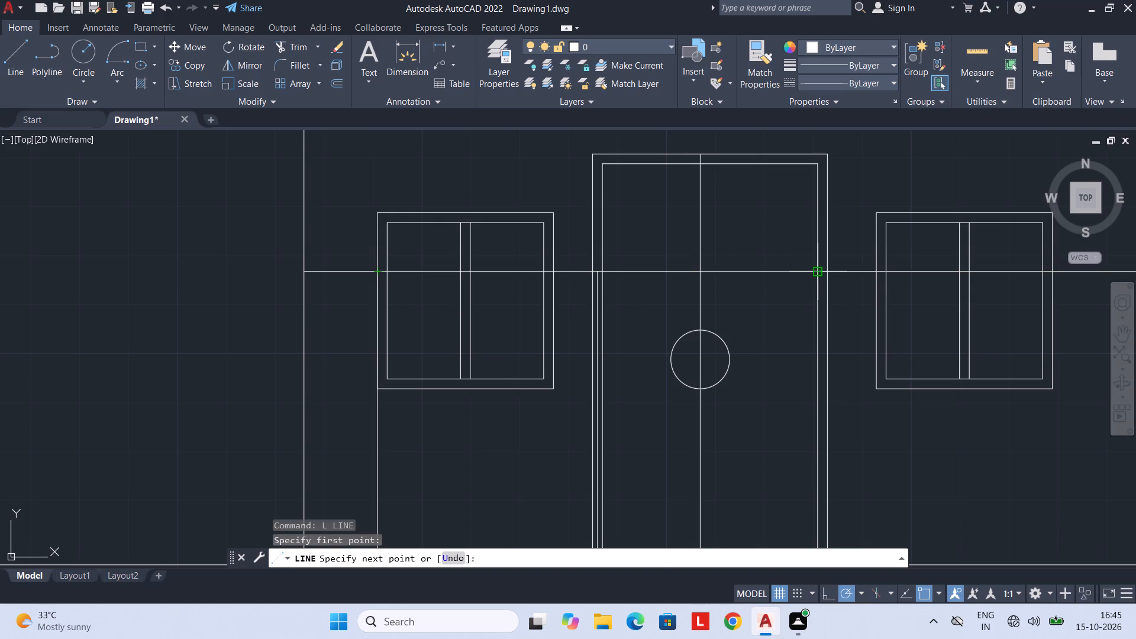
{"action": "left_click", "coordinate": [814, 270]}
{"action": "key", "text": "1"}
{"action": "key", "text": "Escape"}
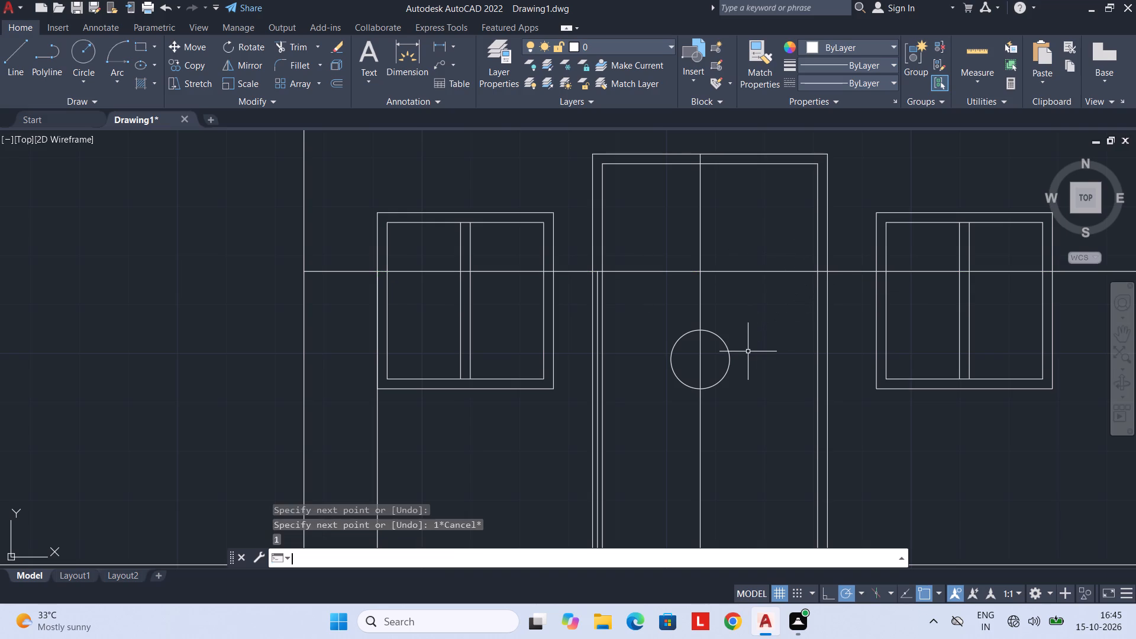
Offset the new horizontal line across the left window and door 3" downward.
{"action": "type", "text": "OF"}
{"action": "key", "text": "space"}
{"action": "type", "text": "3\"'"}
{"action": "key", "text": "Return"}
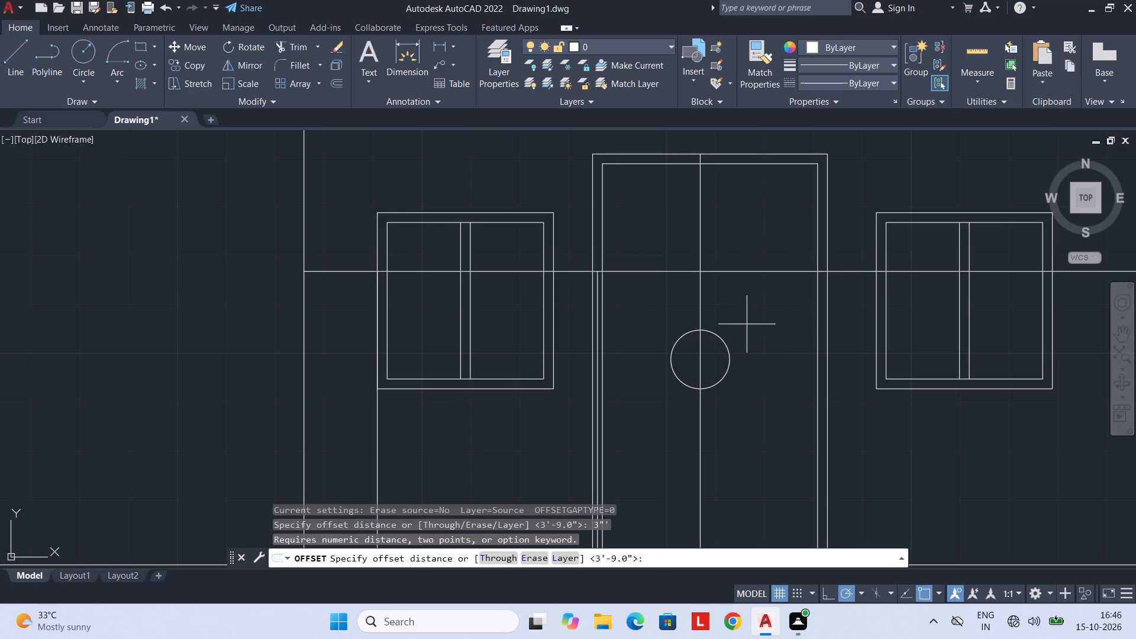
{"action": "type", "text": "3\""}
{"action": "key", "text": "Return"}
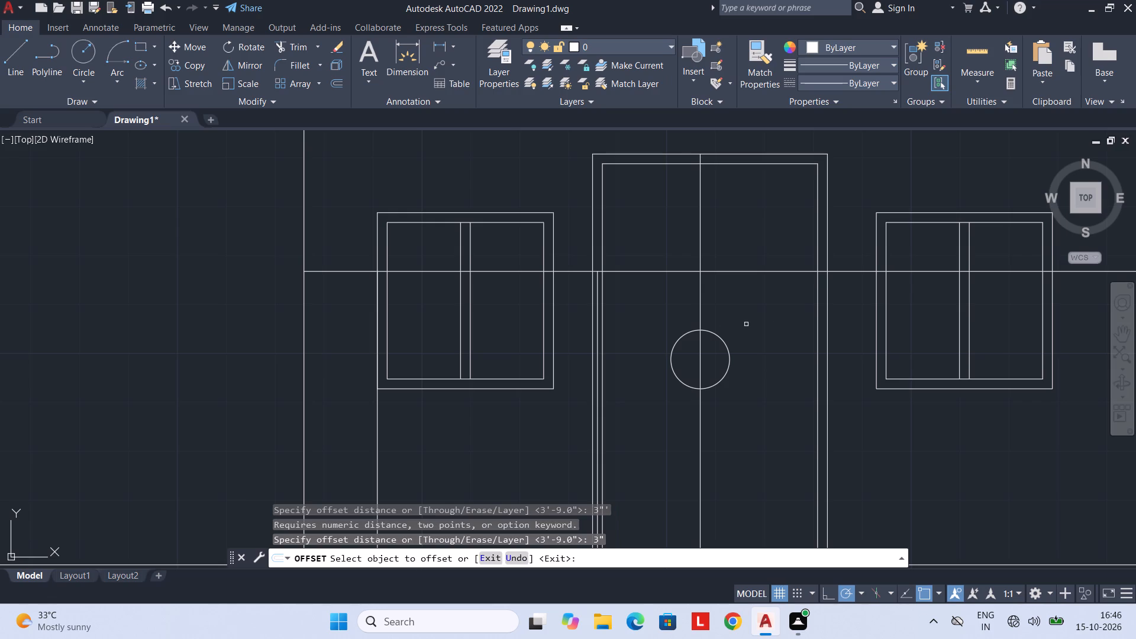
{"action": "left_click", "coordinate": [761, 270]}
{"action": "left_click_drag", "start_coordinate": [760, 353], "coordinate": [765, 396]}
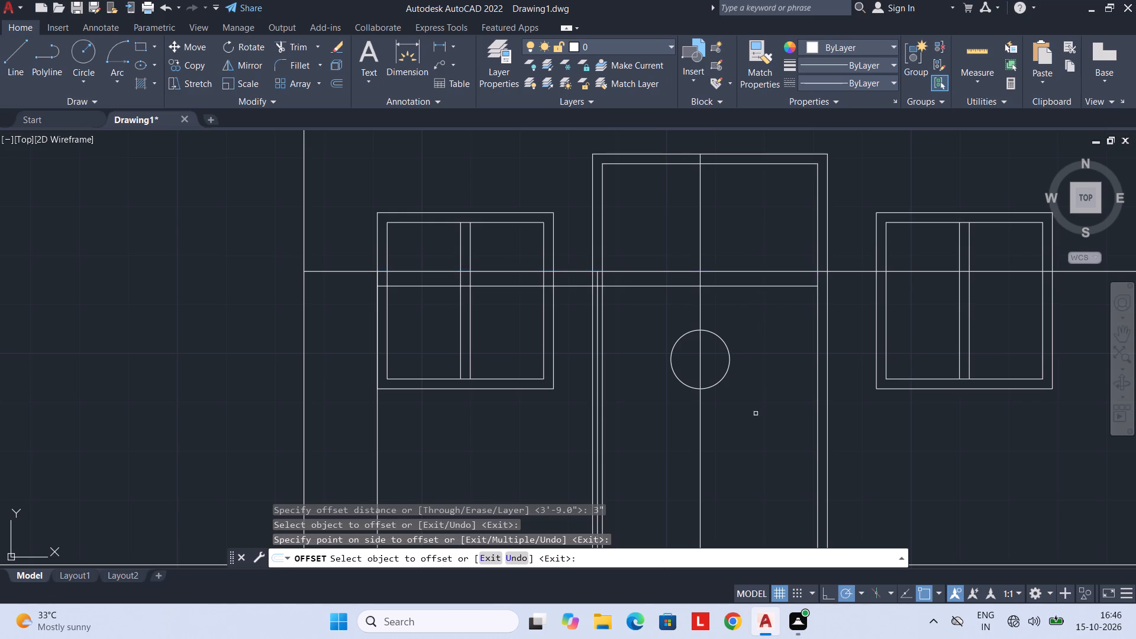
{"action": "scroll", "coordinate": [756, 414], "scroll_direction": "down", "scroll_amount": 1}
{"action": "middle_click_drag", "start_coordinate": [755, 415], "coordinate": [721, 402]}
{"action": "scroll", "coordinate": [622, 431], "scroll_direction": "up", "scroll_amount": 1}
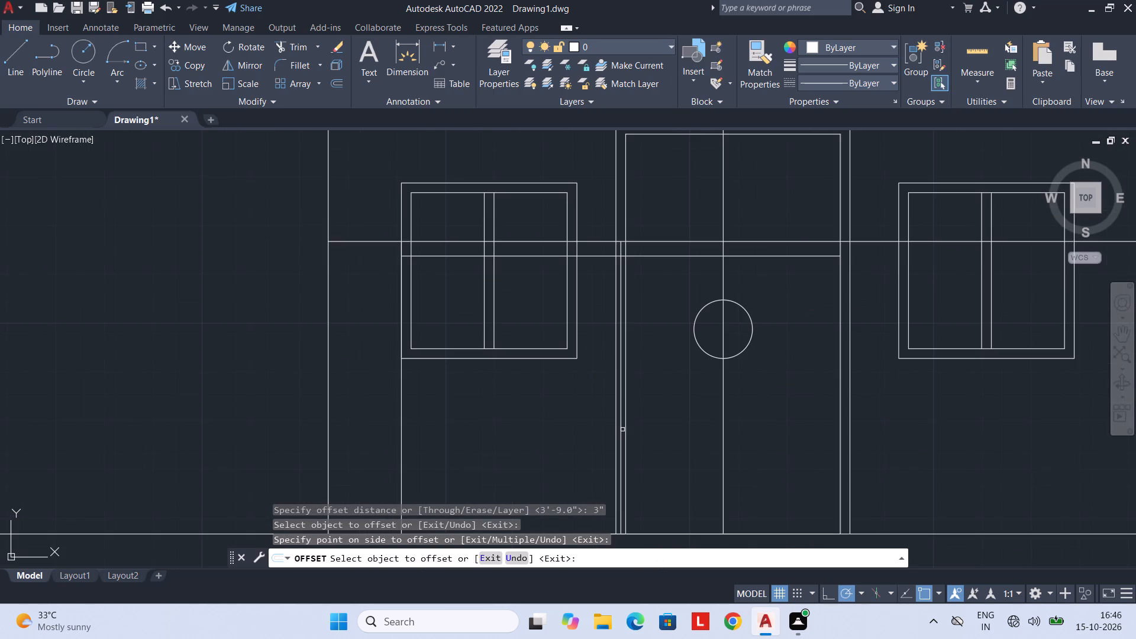
{"action": "key", "text": "Escape"}
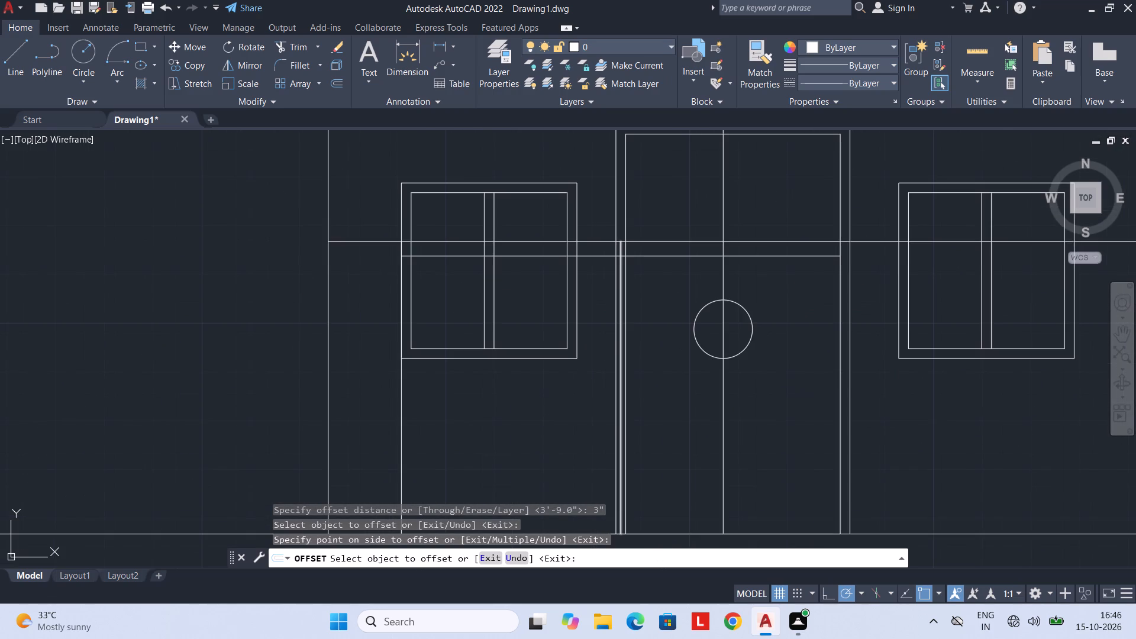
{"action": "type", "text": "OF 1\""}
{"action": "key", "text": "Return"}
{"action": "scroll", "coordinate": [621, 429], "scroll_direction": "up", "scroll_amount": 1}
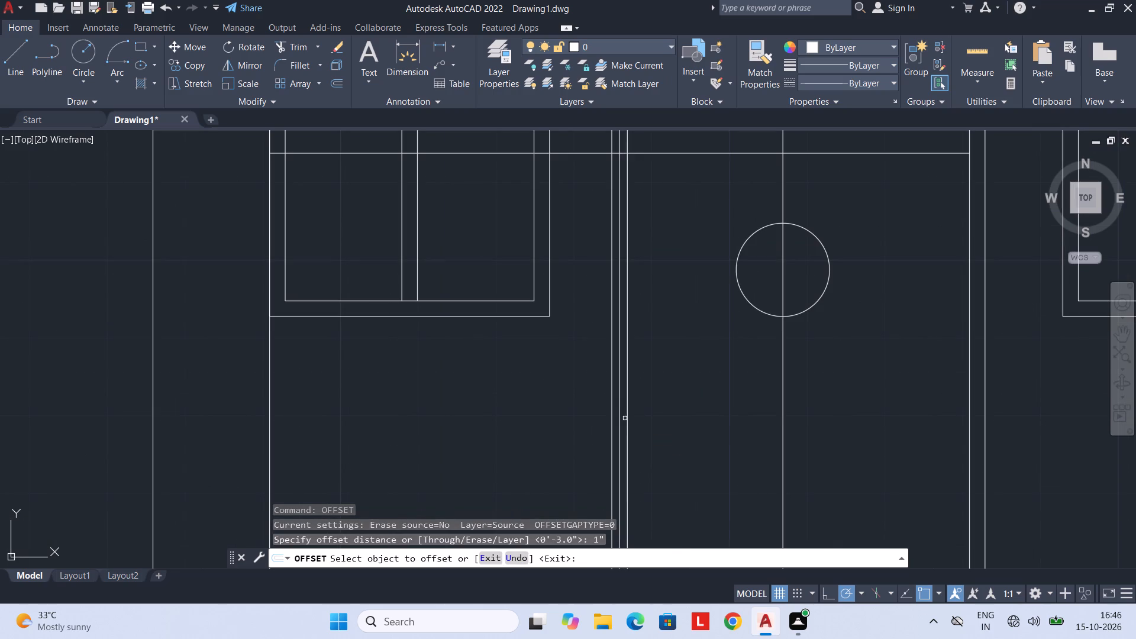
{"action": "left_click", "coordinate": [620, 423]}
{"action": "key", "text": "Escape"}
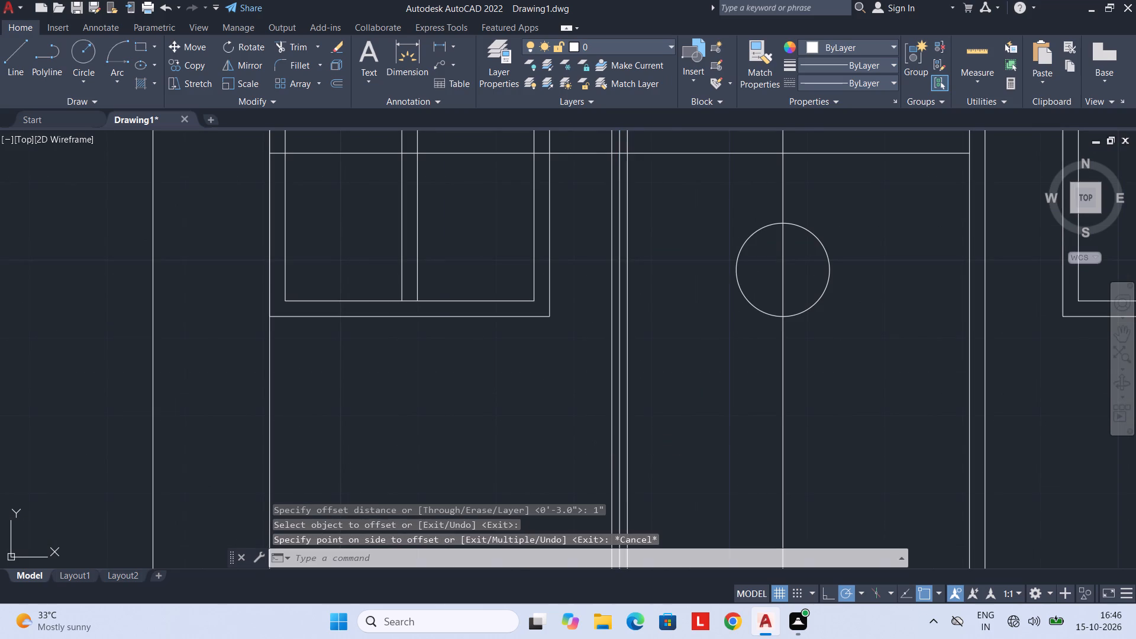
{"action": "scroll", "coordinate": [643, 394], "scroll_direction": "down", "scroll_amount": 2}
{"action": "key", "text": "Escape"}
Erase the vertical line running between the inner and outer left frame lines of the ground-floor door.
{"action": "scroll", "coordinate": [637, 379], "scroll_direction": "up", "scroll_amount": 1}
{"action": "left_click", "coordinate": [631, 385]}
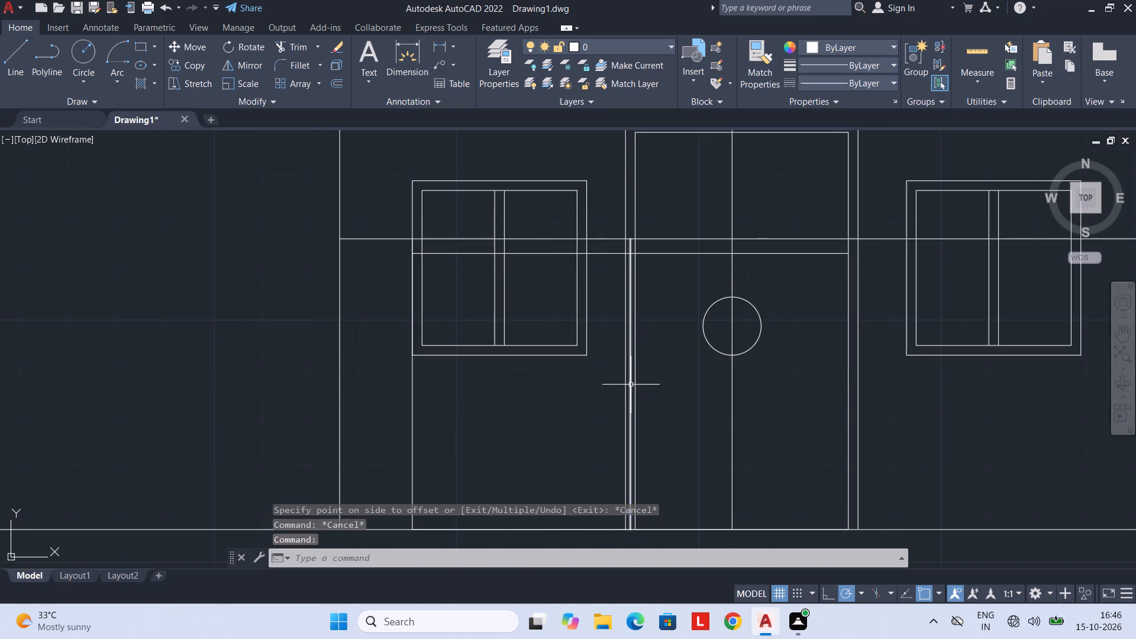
{"action": "key", "text": "Delete"}
Erase the upper of the two horizontal lines crossing the ground-floor left window and door.
{"action": "middle_click_drag", "start_coordinate": [647, 419], "coordinate": [639, 447]}
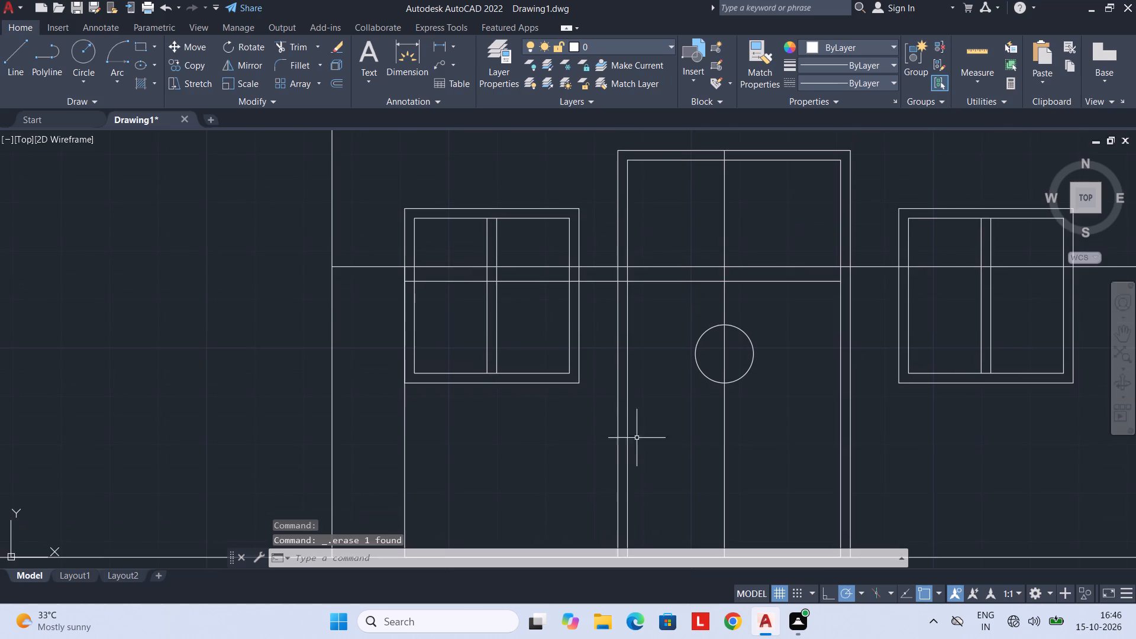
{"action": "scroll", "coordinate": [636, 424], "scroll_direction": "down", "scroll_amount": 2}
{"action": "middle_click_drag", "start_coordinate": [636, 424], "coordinate": [625, 449]}
{"action": "scroll", "coordinate": [648, 439], "scroll_direction": "up", "scroll_amount": 1}
{"action": "middle_click_drag", "start_coordinate": [650, 439], "coordinate": [592, 441]}
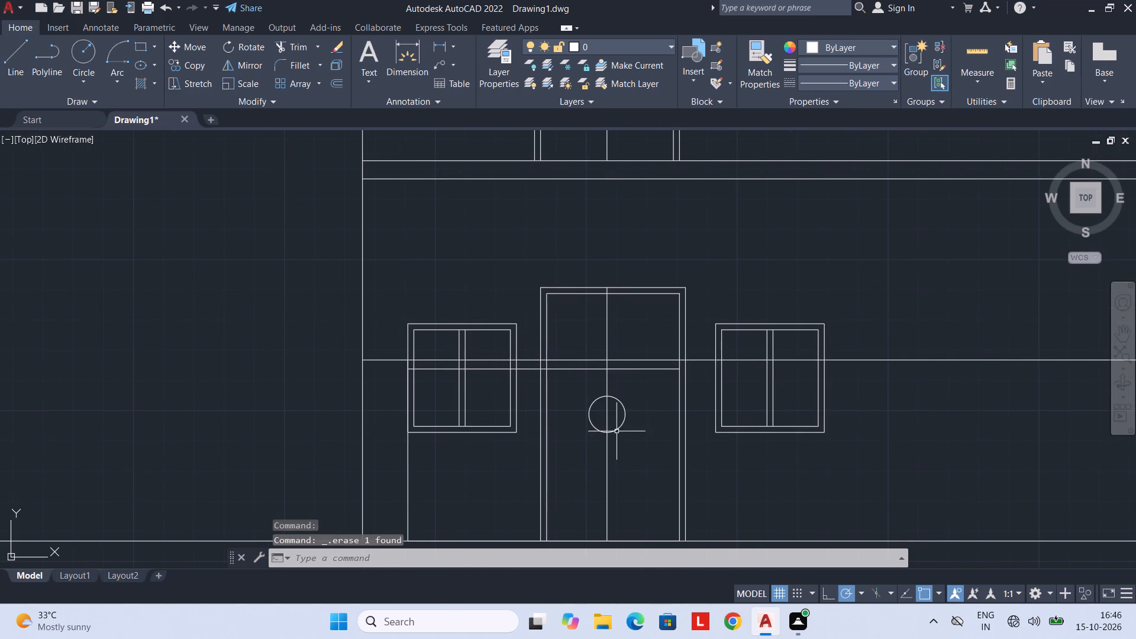
{"action": "left_click", "coordinate": [579, 368]}
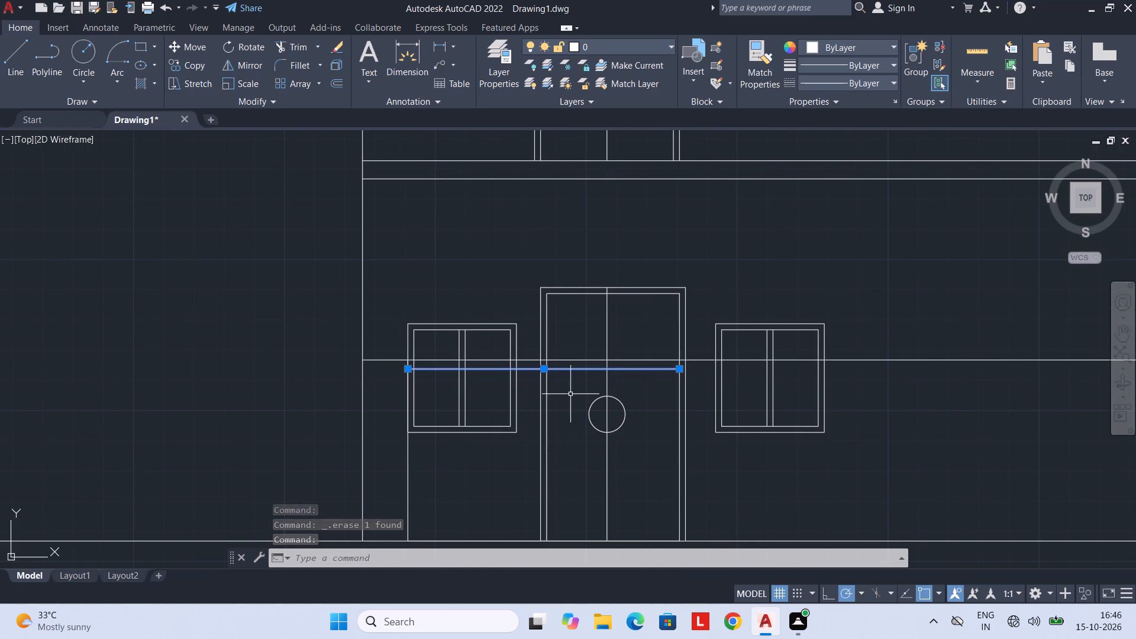
{"action": "key", "text": "Escape"}
{"action": "left_click", "coordinate": [577, 360]}
{"action": "key", "text": "Delete"}
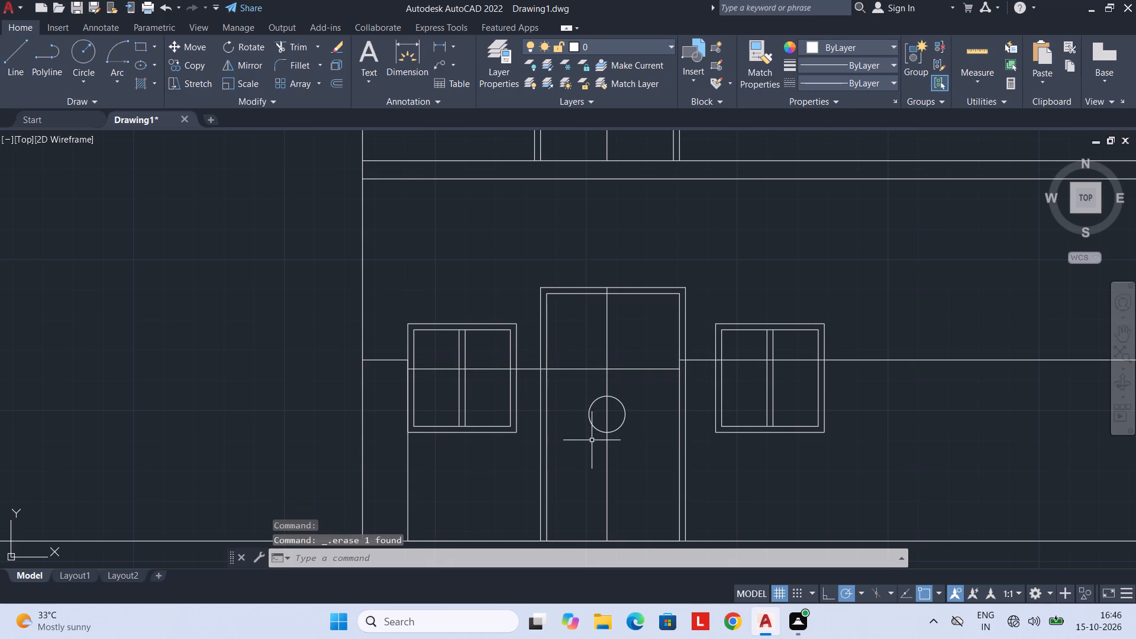
Trim the left window, door centre line, circle and door's right outer frame below the front wall lines, keeping the right inner frame line.
{"action": "type", "text": "TR"}
{"action": "key", "text": "space"}
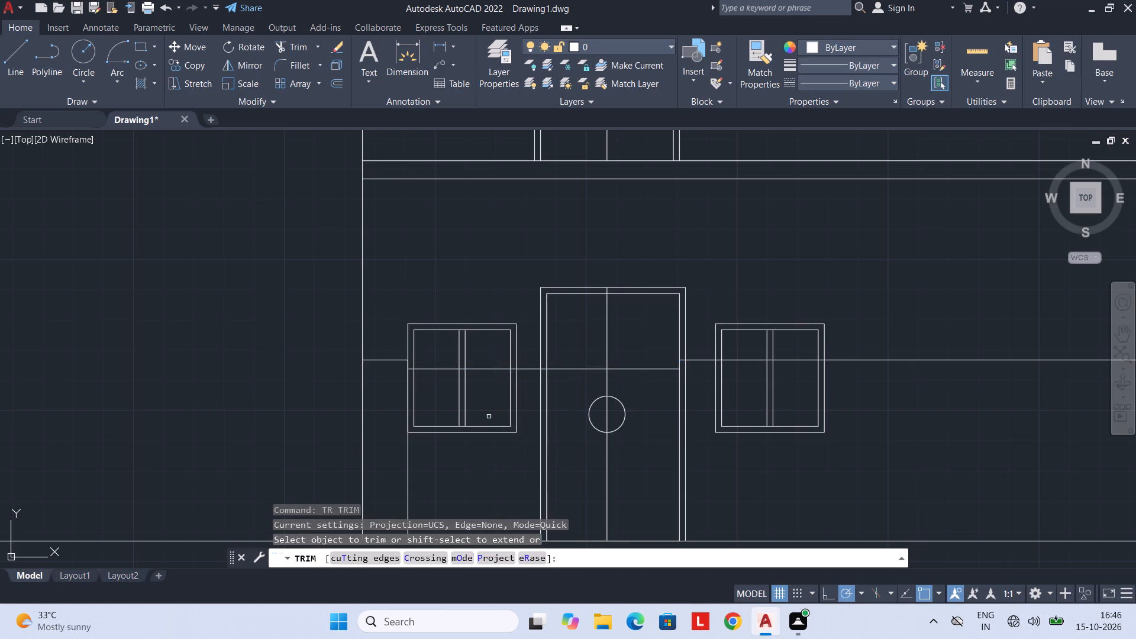
{"action": "left_click_drag", "start_coordinate": [461, 402], "coordinate": [447, 423]}
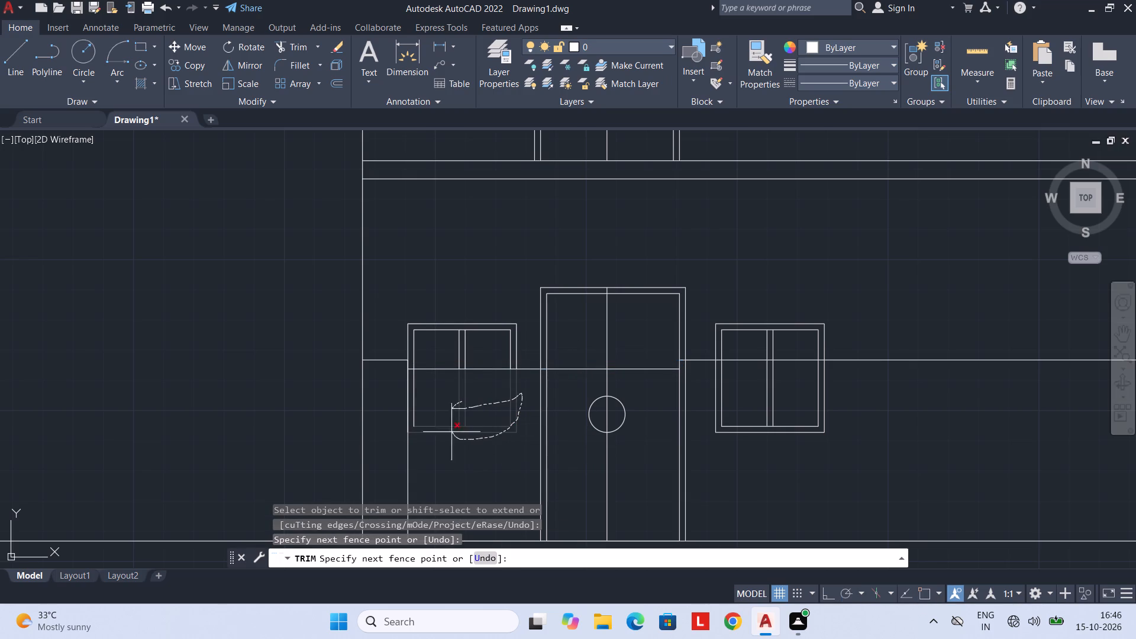
{"action": "left_click_drag", "start_coordinate": [447, 423], "coordinate": [413, 404]}
{"action": "left_click_drag", "start_coordinate": [413, 404], "coordinate": [412, 410]}
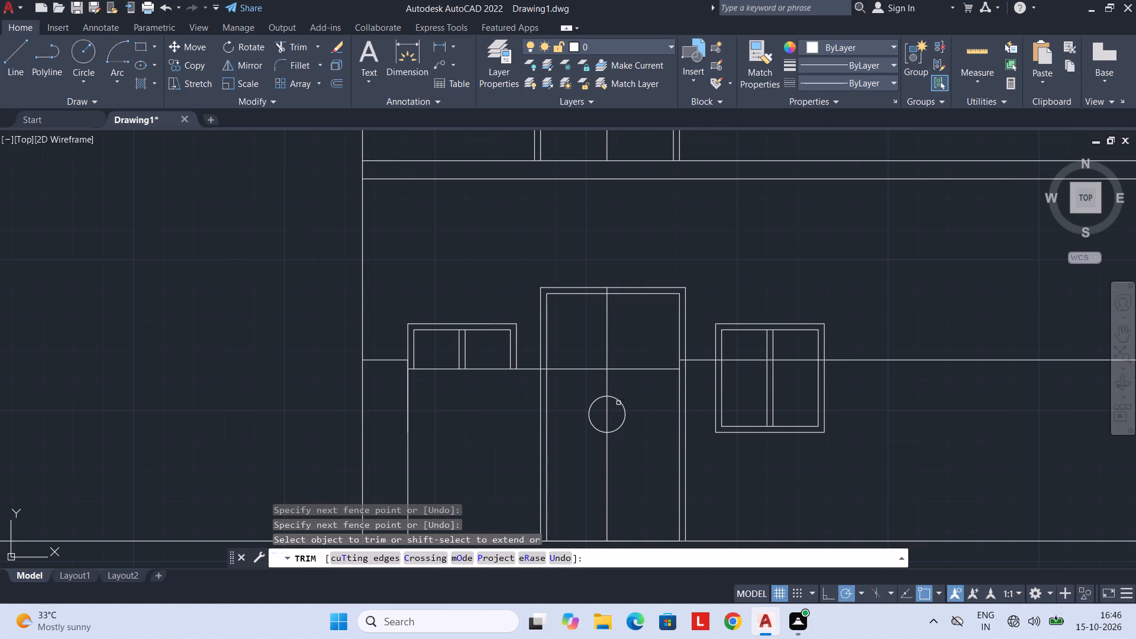
{"action": "left_click_drag", "start_coordinate": [605, 398], "coordinate": [599, 414]}
{"action": "left_click_drag", "start_coordinate": [627, 398], "coordinate": [614, 441]}
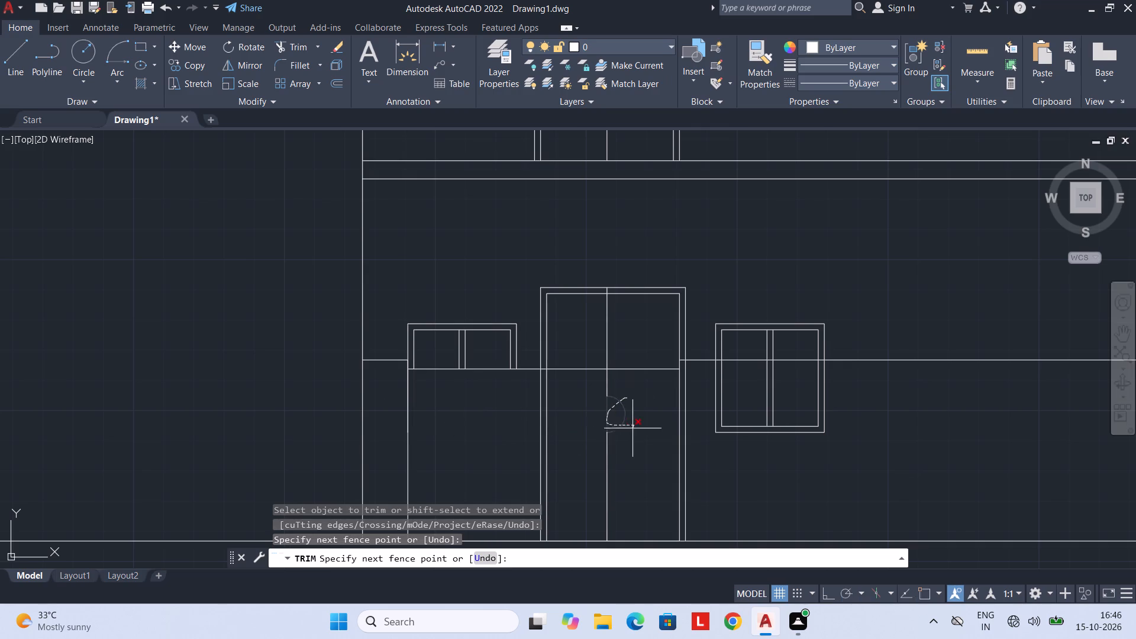
{"action": "left_click_drag", "start_coordinate": [614, 441], "coordinate": [628, 425]}
{"action": "left_click_drag", "start_coordinate": [625, 403], "coordinate": [627, 397]}
{"action": "left_click_drag", "start_coordinate": [625, 393], "coordinate": [599, 421]}
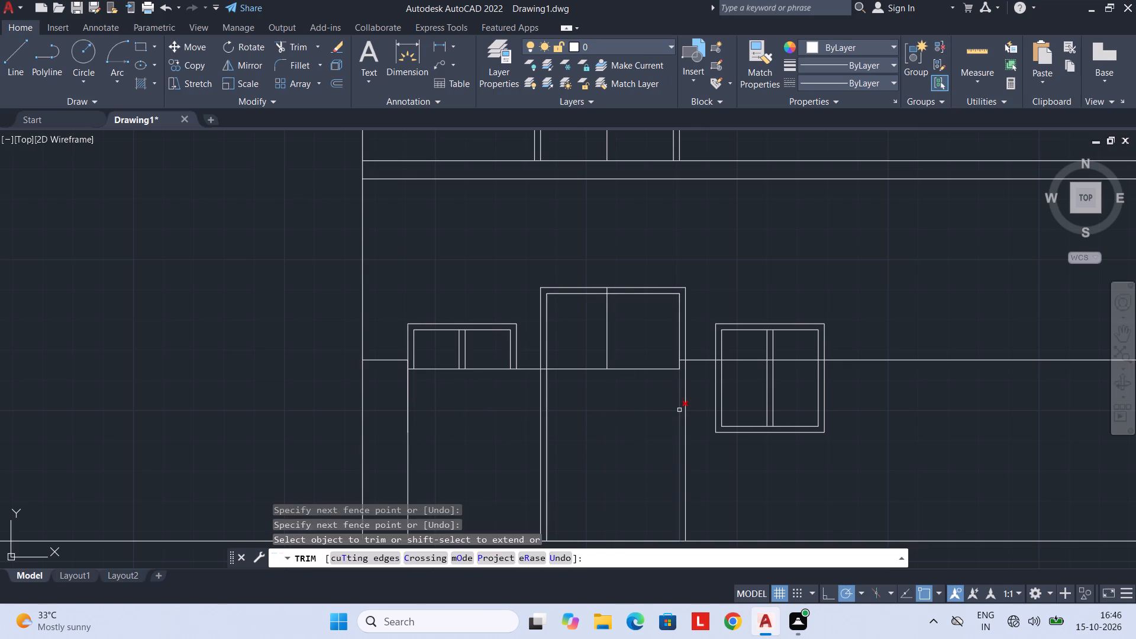
{"action": "left_click", "coordinate": [679, 410]}
{"action": "left_click", "coordinate": [689, 397]}
{"action": "left_click", "coordinate": [686, 401]}
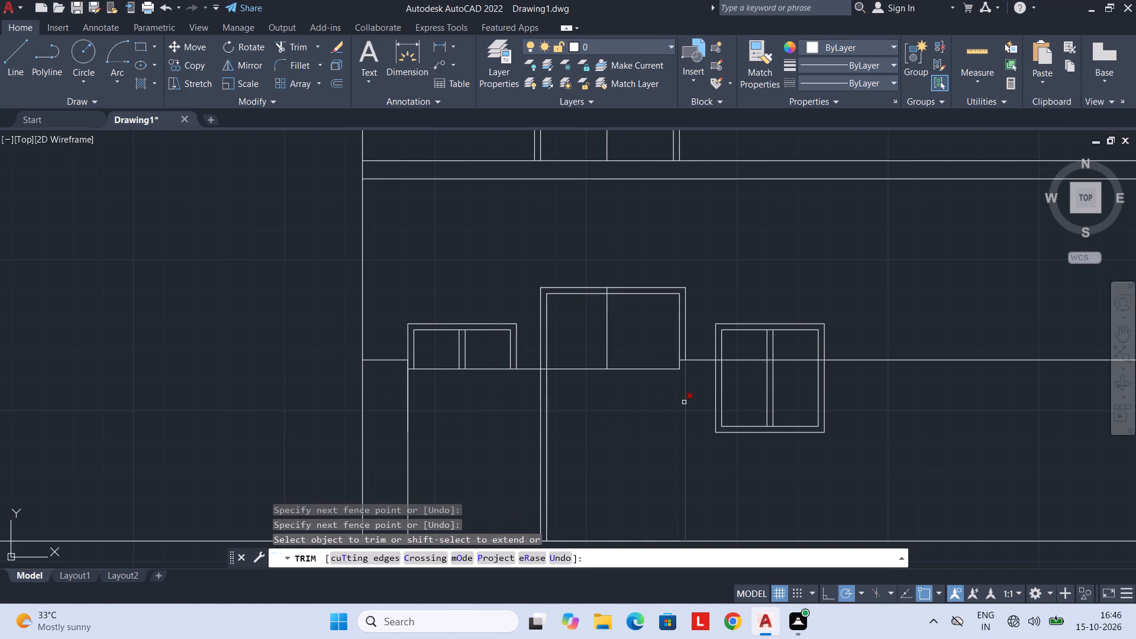
{"action": "key", "text": "ctrl+z"}
{"action": "left_click", "coordinate": [684, 396]}
{"action": "scroll", "coordinate": [622, 428], "scroll_direction": "down", "scroll_amount": 2}
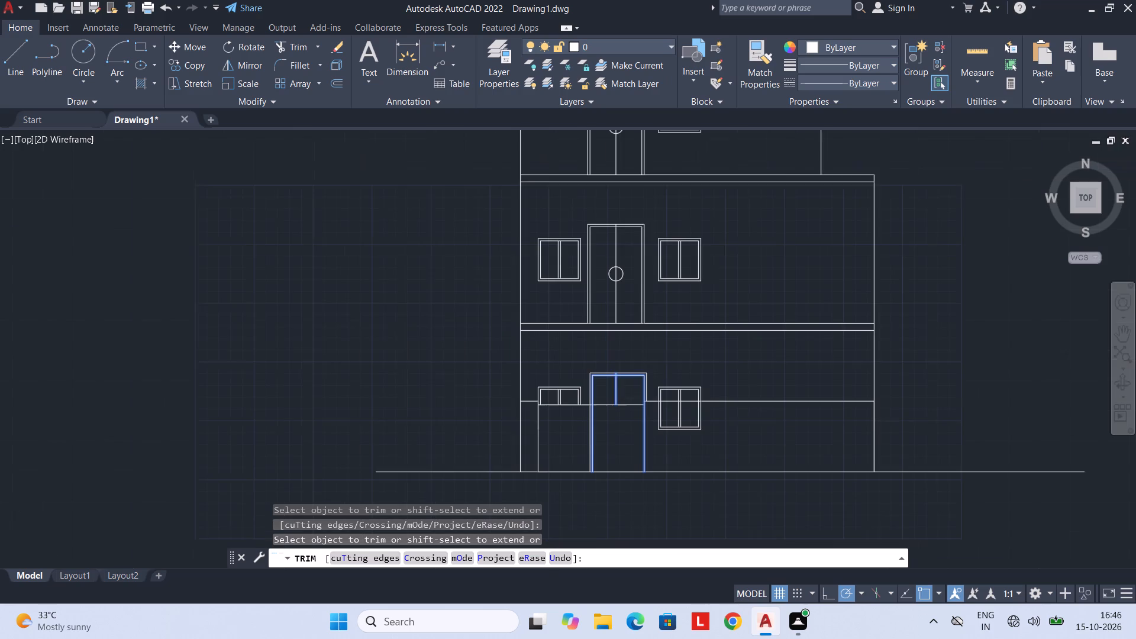
{"action": "key", "text": "Escape"}
{"action": "key", "text": "Escape"}
{"action": "key", "text": "Escape"}
{"action": "key", "text": "Escape"}
{"action": "key", "text": "Escape"}
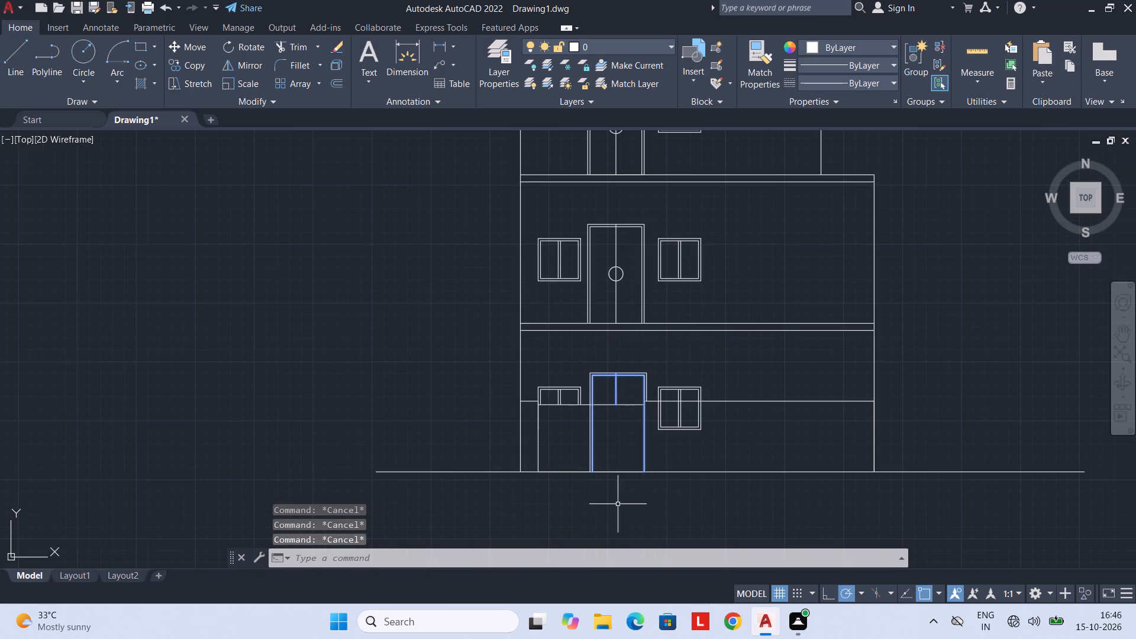
{"action": "key", "text": "Escape"}
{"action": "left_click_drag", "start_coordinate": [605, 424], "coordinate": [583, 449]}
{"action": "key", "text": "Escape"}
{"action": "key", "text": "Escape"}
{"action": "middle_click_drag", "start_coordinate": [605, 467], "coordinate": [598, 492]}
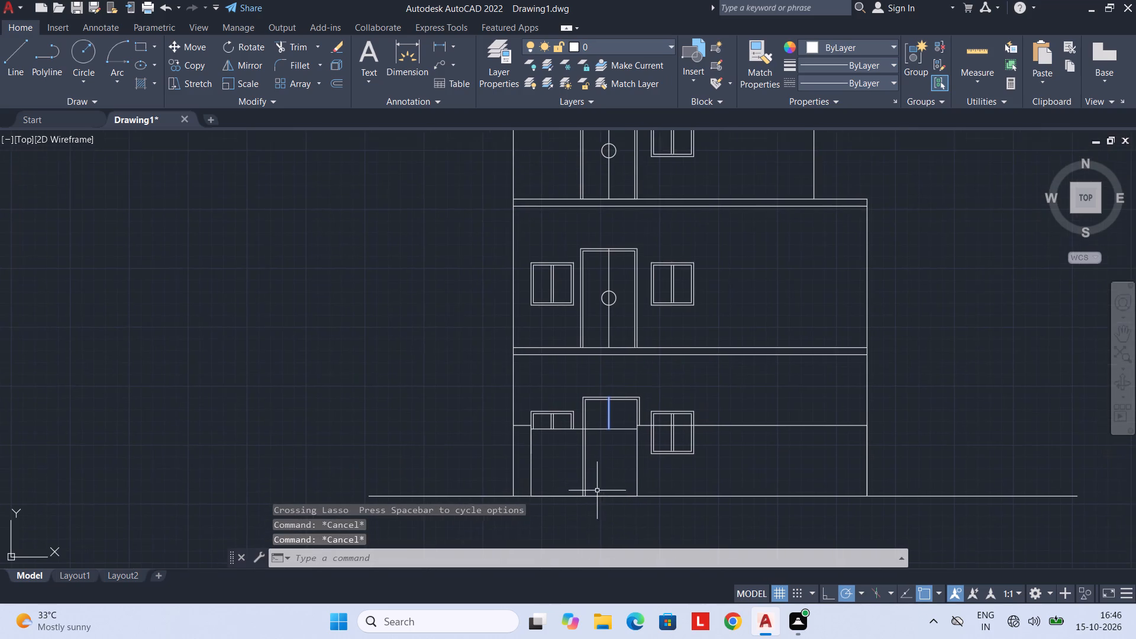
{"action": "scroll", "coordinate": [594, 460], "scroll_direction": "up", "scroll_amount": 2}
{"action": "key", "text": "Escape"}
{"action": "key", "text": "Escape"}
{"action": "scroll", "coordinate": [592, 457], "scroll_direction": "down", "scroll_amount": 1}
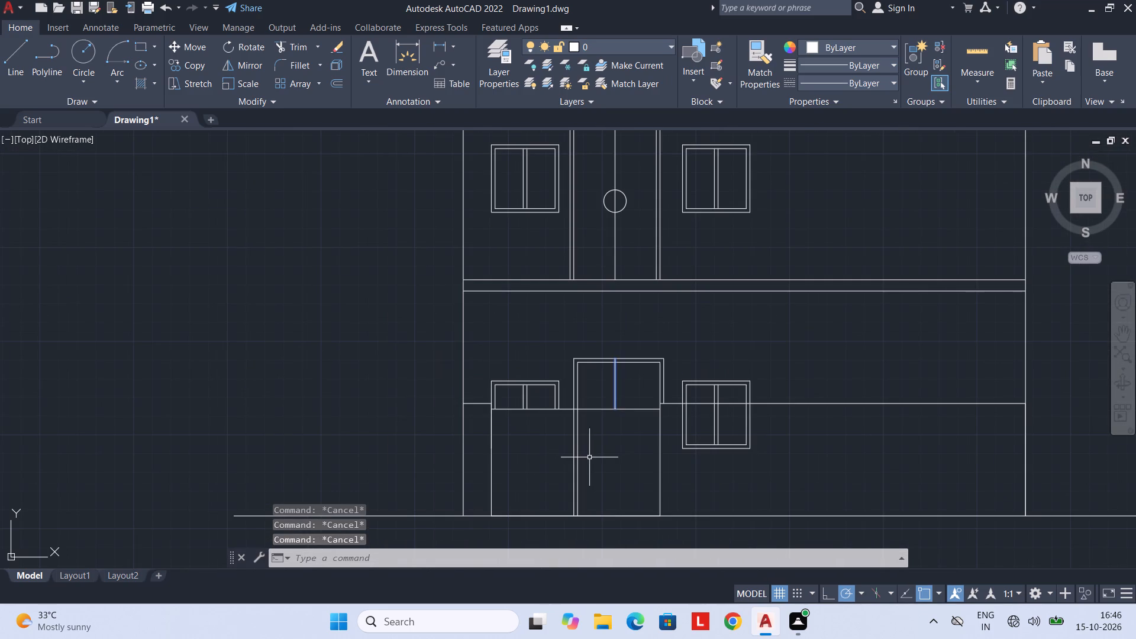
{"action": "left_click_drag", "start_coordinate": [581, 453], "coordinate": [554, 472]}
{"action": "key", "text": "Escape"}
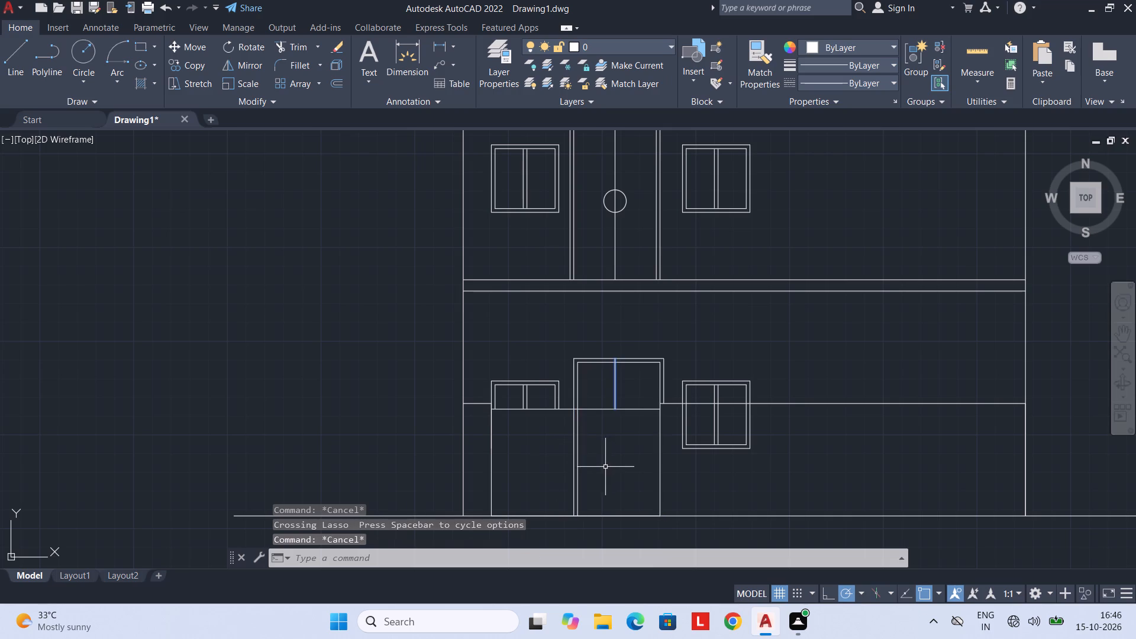
Trim the door's two left frame lines below the horizontal line across the left window and door.
{"action": "type", "text": "TR"}
{"action": "key", "text": "space"}
{"action": "left_click_drag", "start_coordinate": [599, 457], "coordinate": [559, 472]}
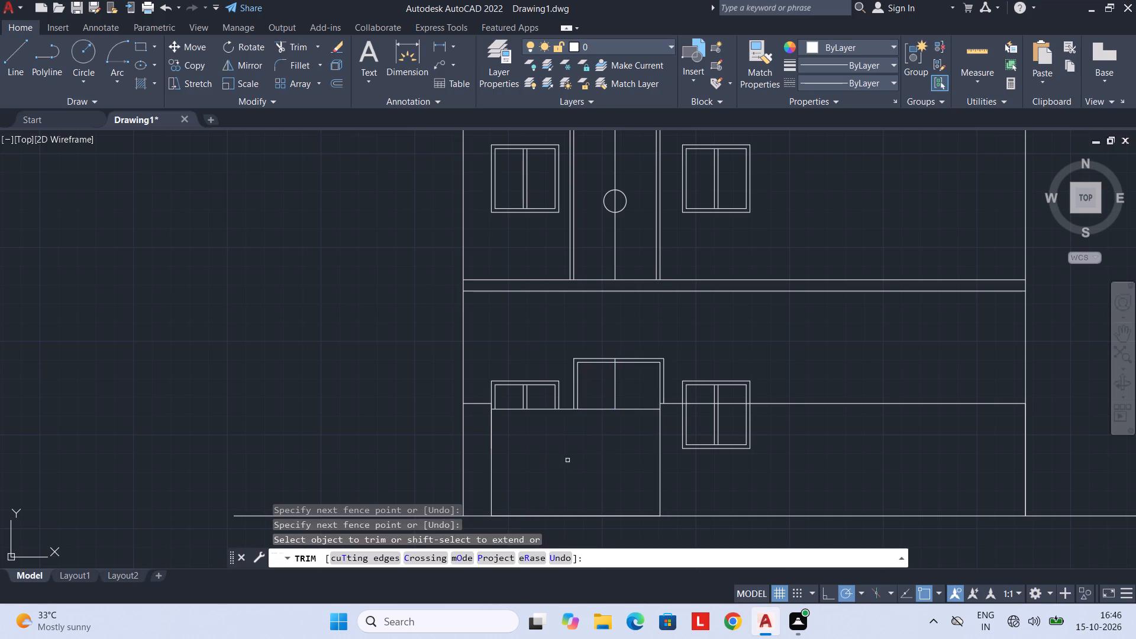
{"action": "scroll", "coordinate": [568, 459], "scroll_direction": "down", "scroll_amount": 1}
{"action": "key", "text": "Escape"}
Draw a short horizontal line from the door's left outer frame to the left window's right outer edge, along the front wall's top line.
{"action": "key", "text": "grave"}
{"action": "scroll", "coordinate": [565, 444], "scroll_direction": "up", "scroll_amount": 1}
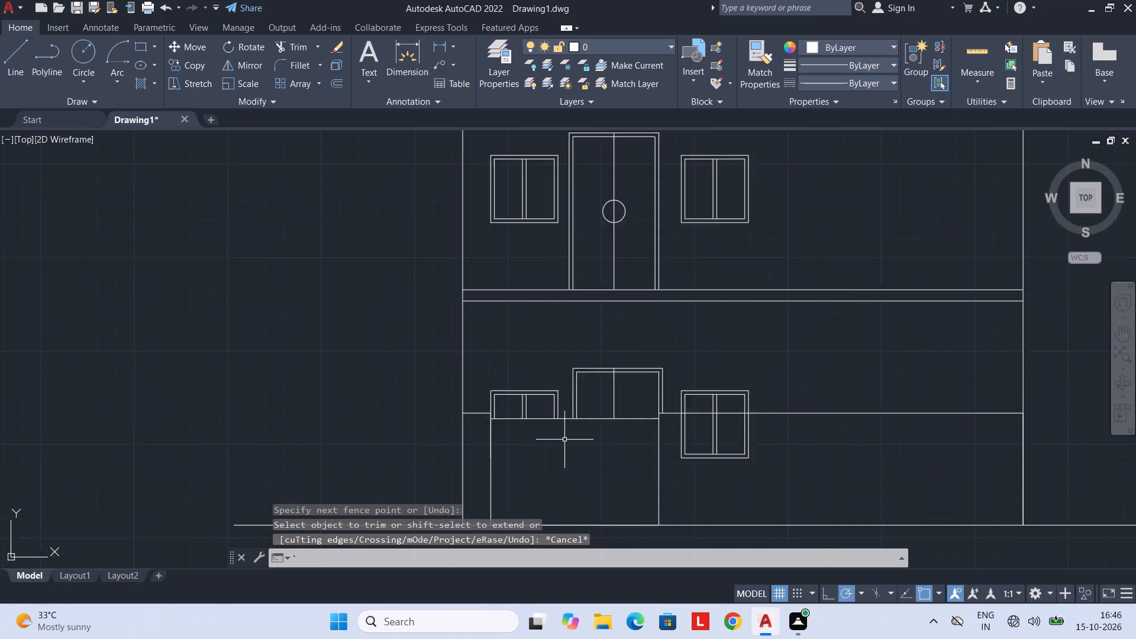
{"action": "scroll", "coordinate": [564, 438], "scroll_direction": "up", "scroll_amount": 1}
{"action": "key", "text": "l"}
{"action": "key", "text": "space"}
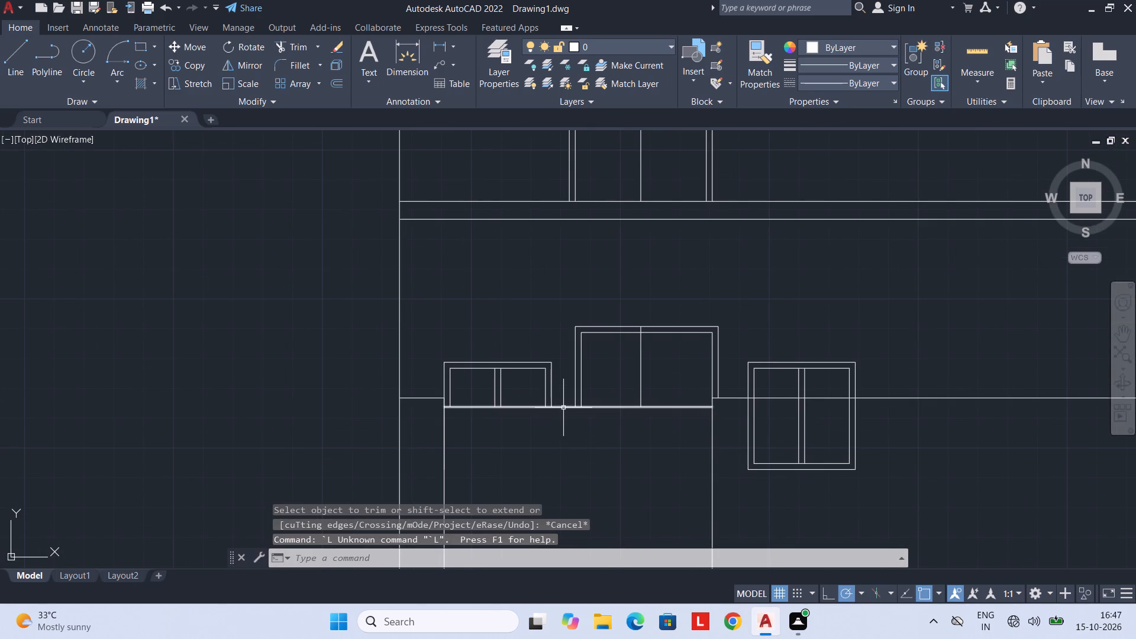
{"action": "type", "text": "L"}
{"action": "key", "text": "space"}
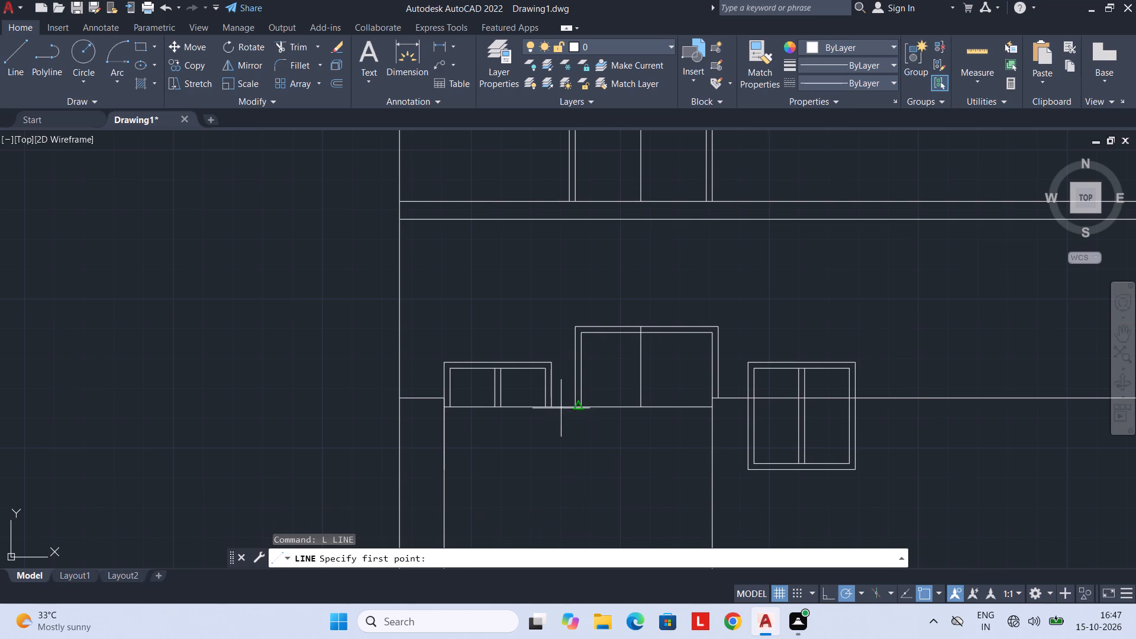
{"action": "scroll", "coordinate": [560, 411], "scroll_direction": "up", "scroll_amount": 2}
{"action": "left_click", "coordinate": [595, 402]}
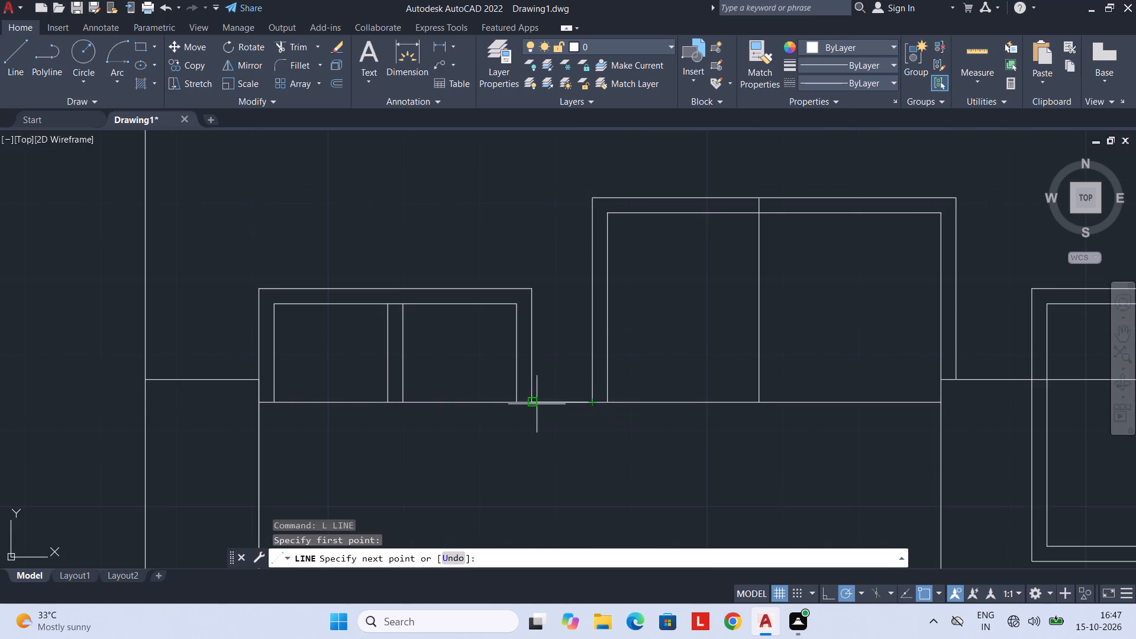
{"action": "left_click", "coordinate": [534, 404]}
{"action": "key", "text": "Escape"}
Draw a vertical line from the short horizontal line's midpoint down to just past the ground line.
{"action": "key", "text": "space"}
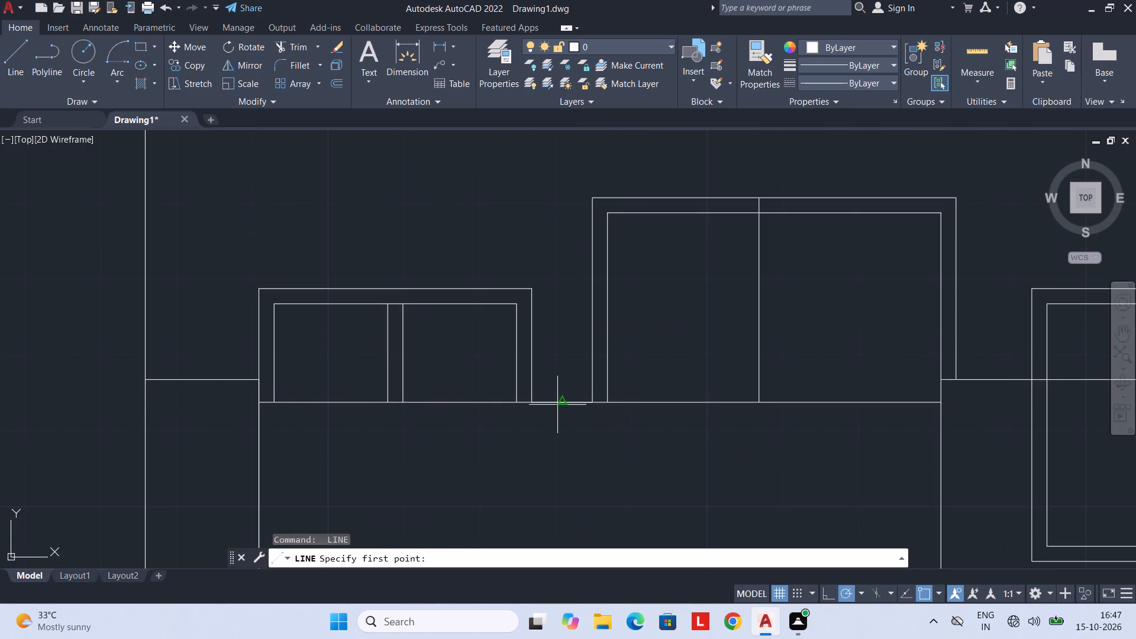
{"action": "left_click", "coordinate": [561, 403]}
{"action": "middle_click_drag", "start_coordinate": [573, 512], "coordinate": [537, 317]}
{"action": "scroll", "coordinate": [538, 421], "scroll_direction": "down", "scroll_amount": 1}
{"action": "middle_click_drag", "start_coordinate": [535, 502], "coordinate": [531, 477]}
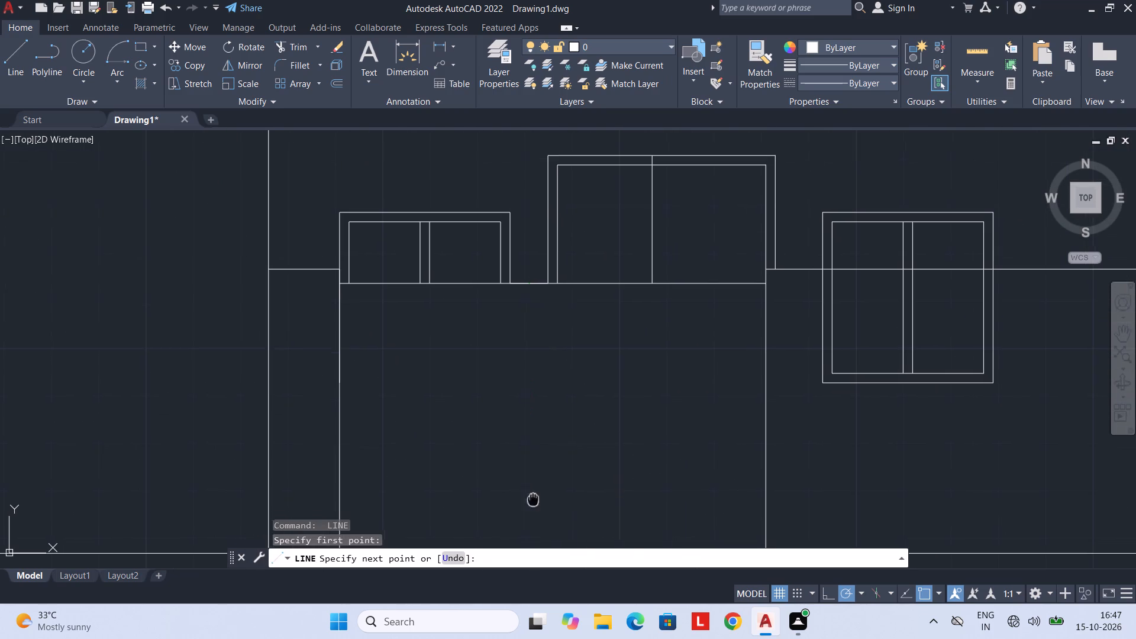
{"action": "middle_click_drag", "start_coordinate": [531, 477], "coordinate": [531, 428]}
{"action": "left_click", "coordinate": [525, 491]}
{"action": "key", "text": "Escape"}
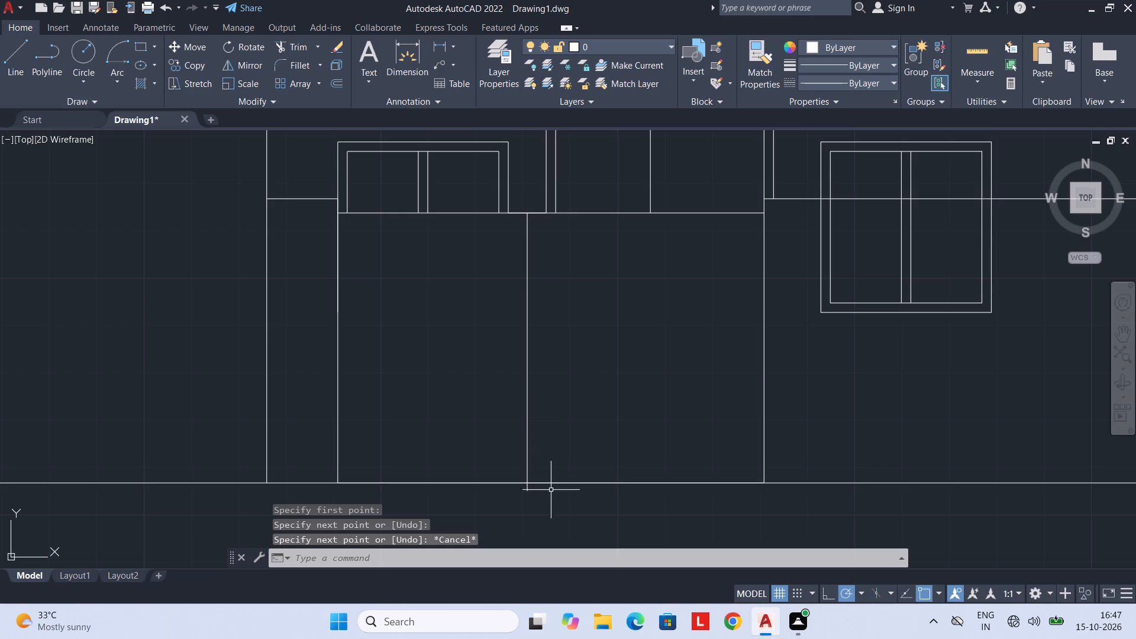
Trim the vertical line's end that projects below the ground line.
{"action": "type", "text": "TR"}
{"action": "key", "text": "space"}
{"action": "left_click", "coordinate": [525, 488]}
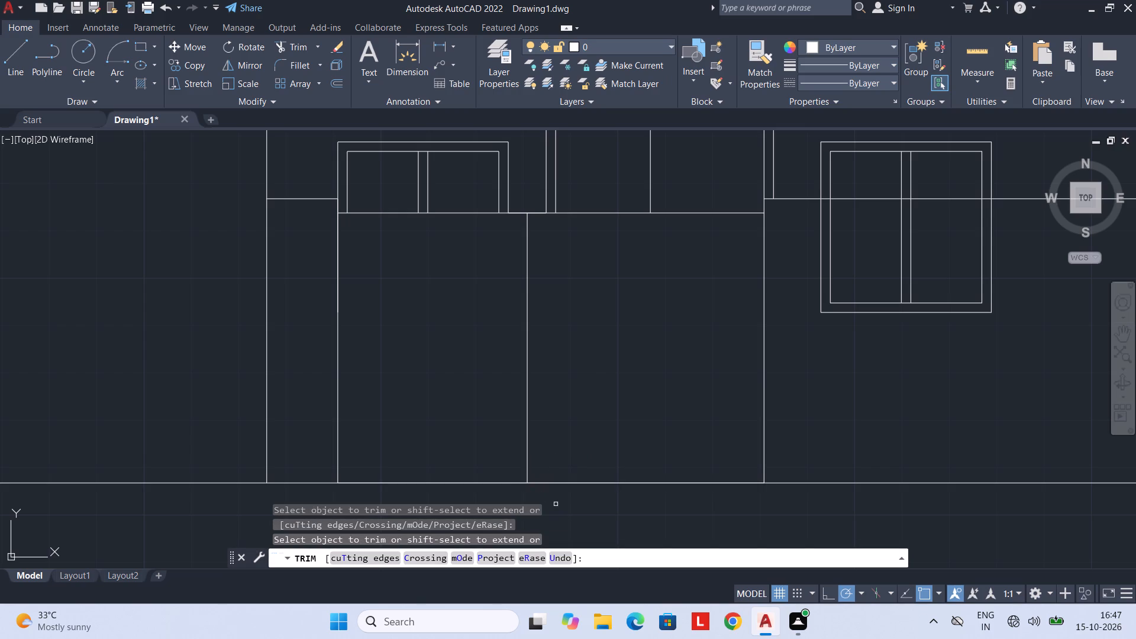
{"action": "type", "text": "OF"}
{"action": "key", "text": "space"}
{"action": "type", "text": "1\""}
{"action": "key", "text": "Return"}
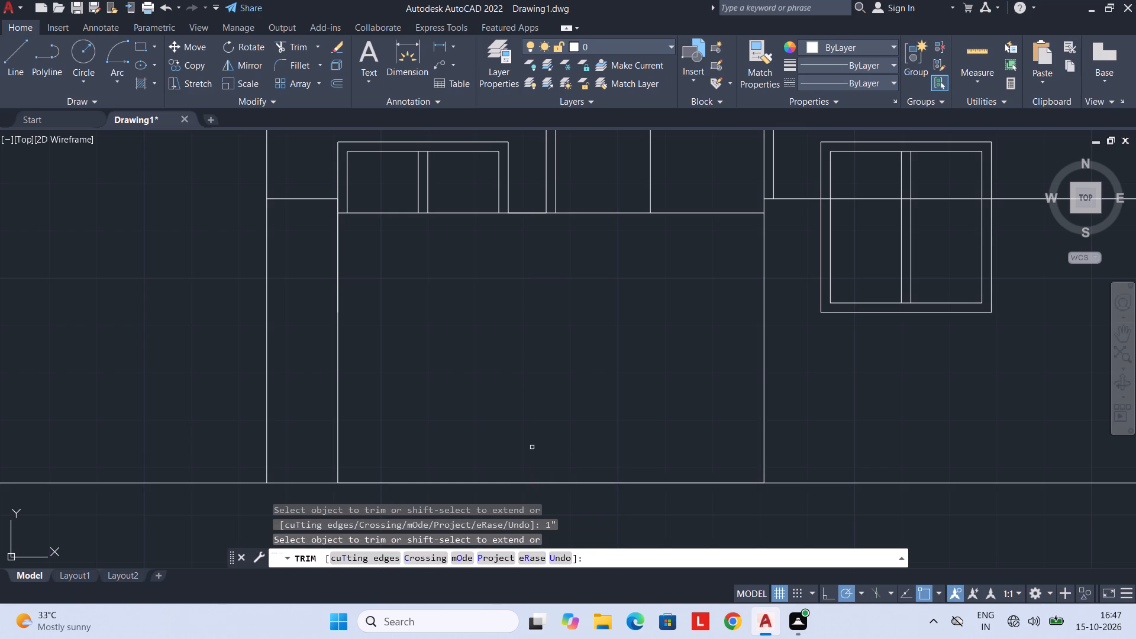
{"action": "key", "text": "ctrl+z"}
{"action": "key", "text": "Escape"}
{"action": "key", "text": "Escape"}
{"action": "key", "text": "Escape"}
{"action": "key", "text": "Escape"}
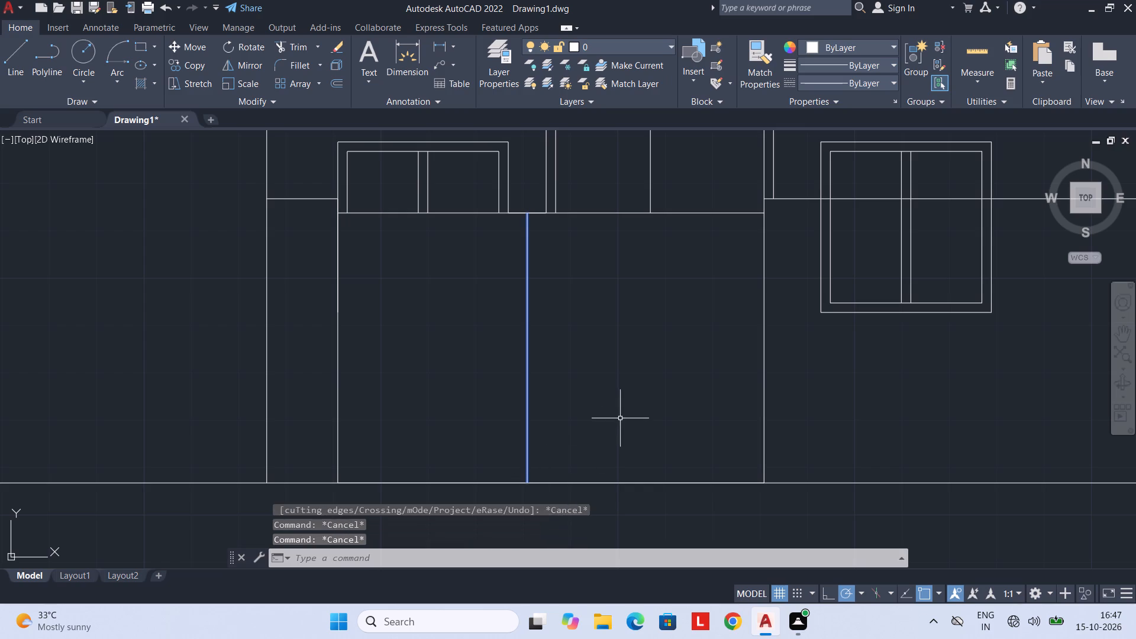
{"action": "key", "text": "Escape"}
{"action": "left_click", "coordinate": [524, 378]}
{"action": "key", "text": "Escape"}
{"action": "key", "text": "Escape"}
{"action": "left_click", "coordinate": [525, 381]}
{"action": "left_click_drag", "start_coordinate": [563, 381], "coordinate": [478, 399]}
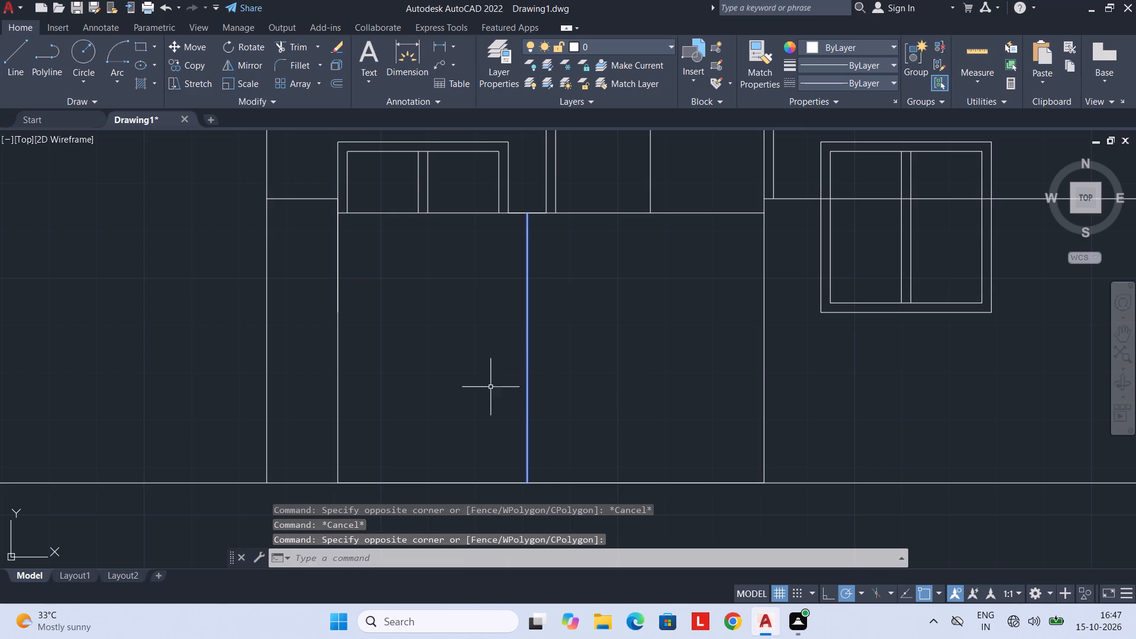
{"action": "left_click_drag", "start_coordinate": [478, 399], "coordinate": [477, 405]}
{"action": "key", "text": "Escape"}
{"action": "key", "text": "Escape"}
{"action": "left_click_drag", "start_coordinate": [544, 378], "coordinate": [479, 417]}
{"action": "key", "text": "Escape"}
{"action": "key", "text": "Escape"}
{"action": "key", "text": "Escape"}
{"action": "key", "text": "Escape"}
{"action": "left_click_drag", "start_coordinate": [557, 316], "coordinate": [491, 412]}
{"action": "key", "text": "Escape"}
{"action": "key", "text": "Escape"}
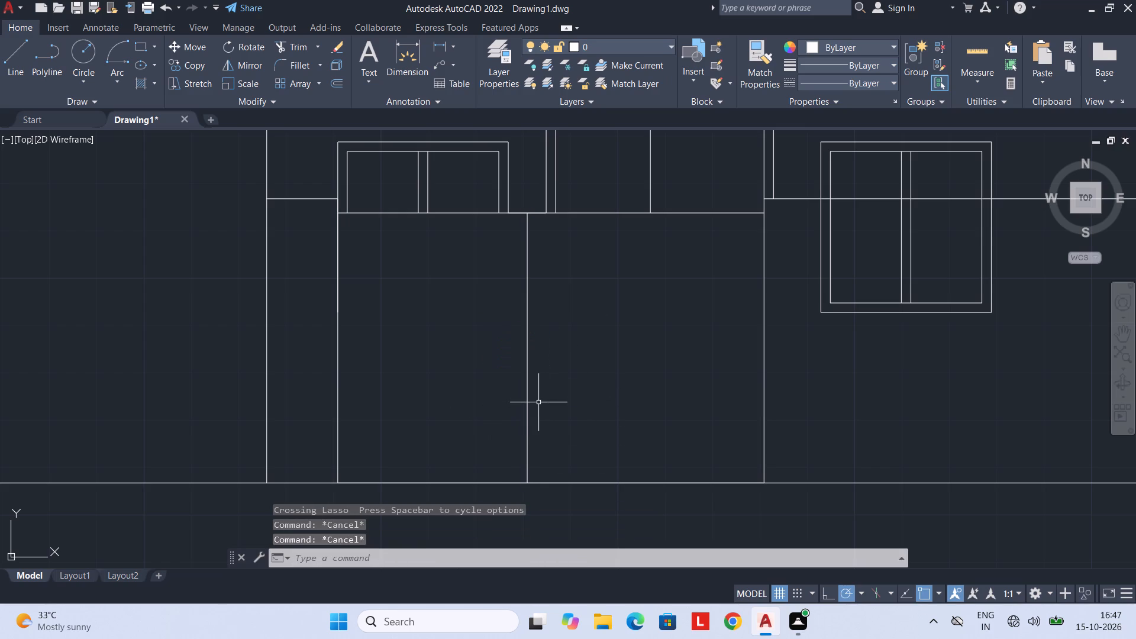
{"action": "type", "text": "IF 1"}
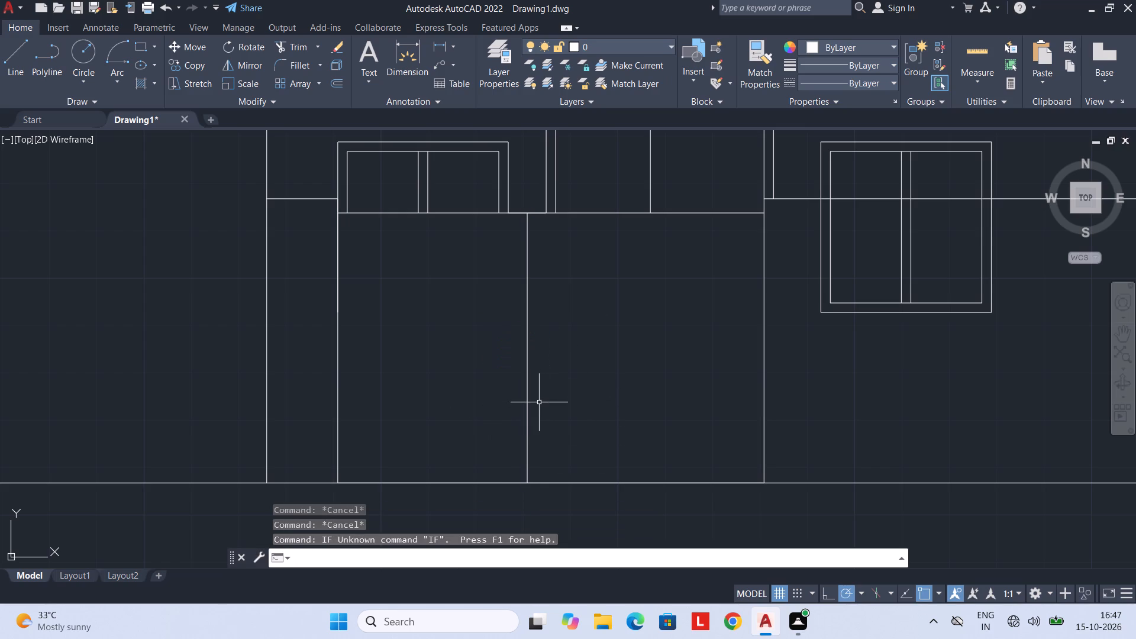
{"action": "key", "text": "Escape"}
Offset the gate's vertical centre line 1" to both sides.
{"action": "type", "text": "OF"}
{"action": "key", "text": "space"}
{"action": "type", "text": "1\""}
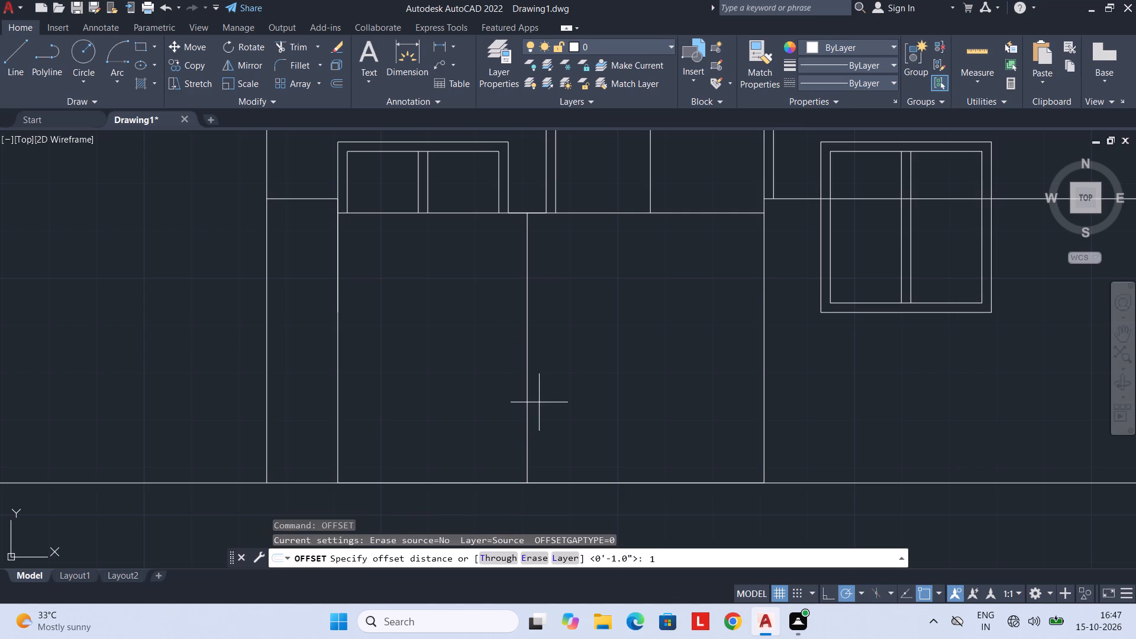
{"action": "key", "text": "Return"}
{"action": "left_click", "coordinate": [528, 396]}
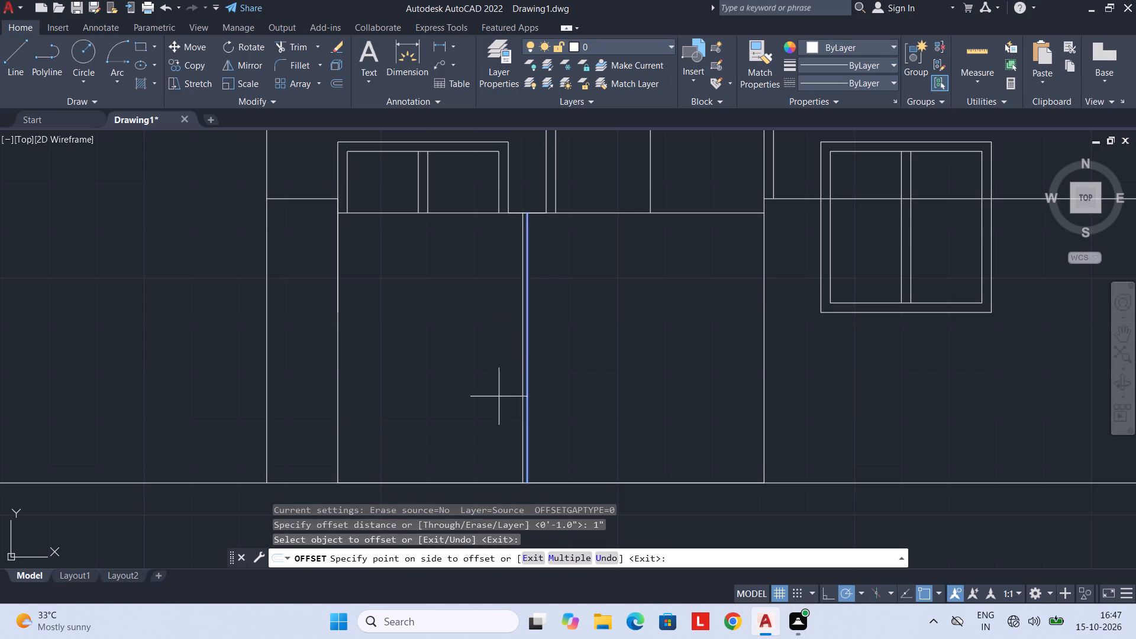
{"action": "left_click", "coordinate": [497, 396]}
{"action": "left_click_drag", "start_coordinate": [527, 389], "coordinate": [532, 389]}
{"action": "left_click_drag", "start_coordinate": [557, 389], "coordinate": [573, 389]}
{"action": "key", "text": "Escape"}
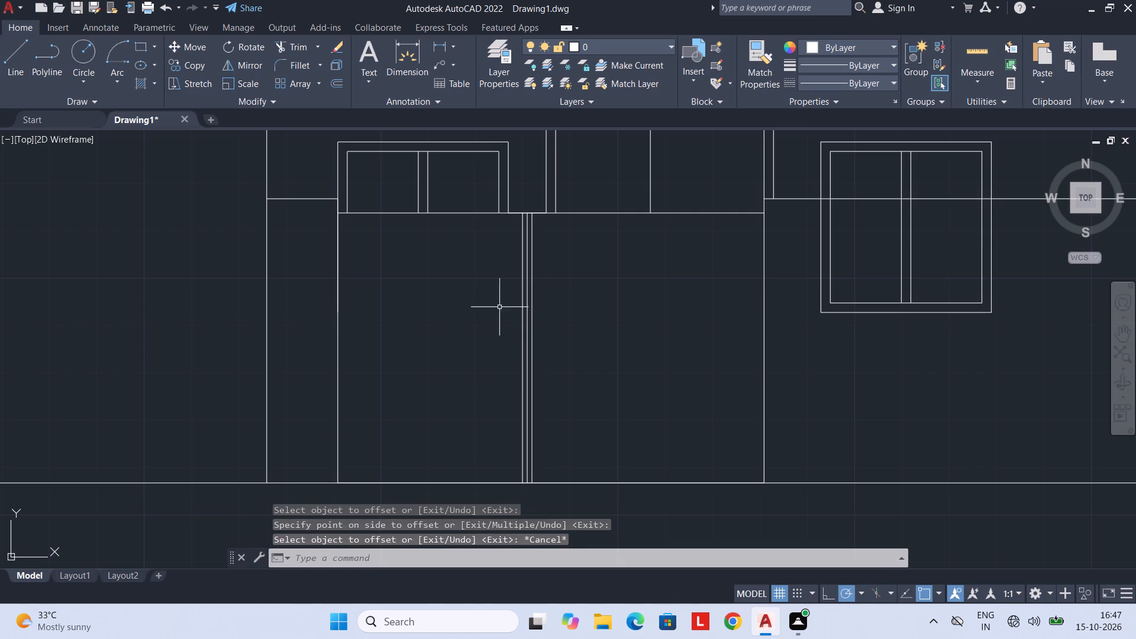
Erase the gate's original centre line between the two offset lines.
{"action": "middle_click_drag", "start_coordinate": [522, 285], "coordinate": [522, 380]}
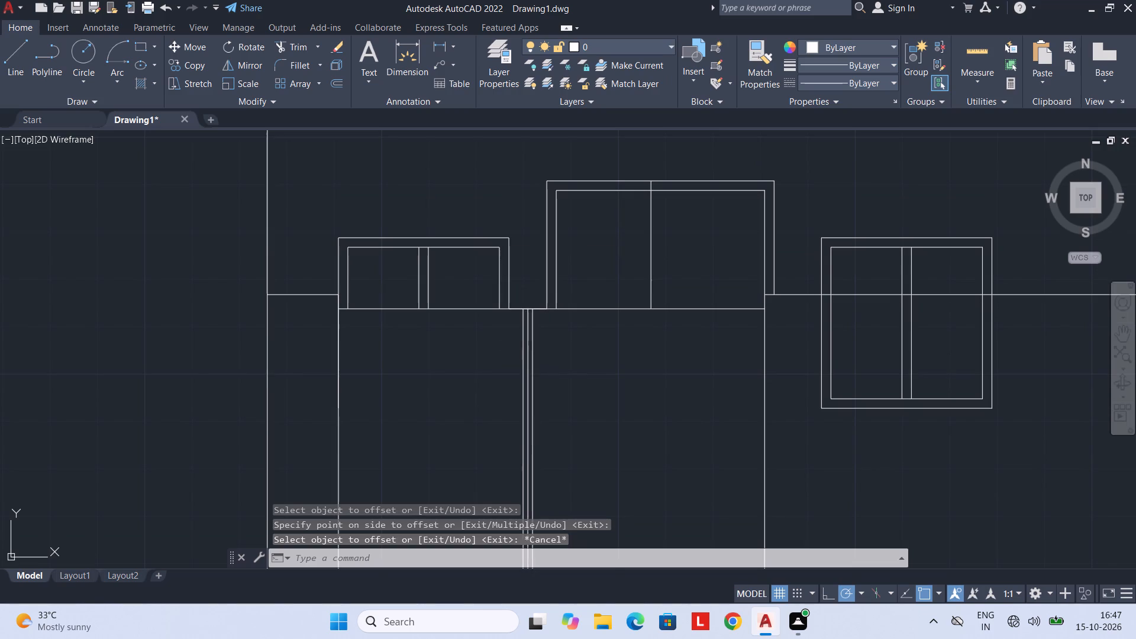
{"action": "left_click", "coordinate": [527, 342]}
{"action": "key", "text": "Delete"}
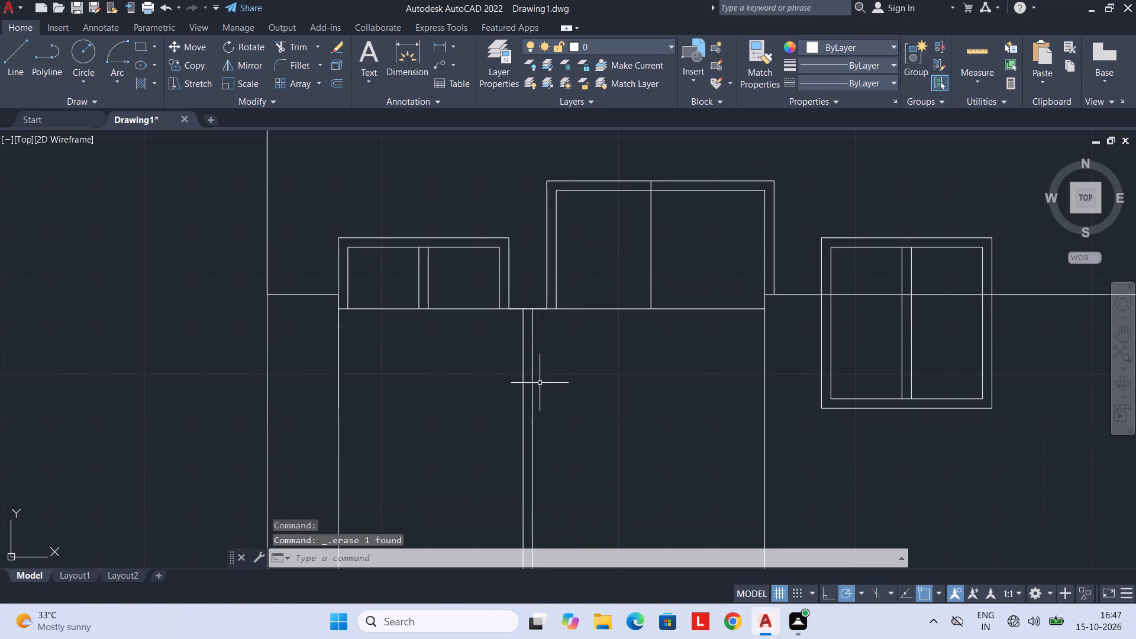
Trim the gate's top line between the two offset centre lines to separate the leaves.
{"action": "key", "text": "t"}
{"action": "key", "text": "r"}
{"action": "key", "text": "space"}
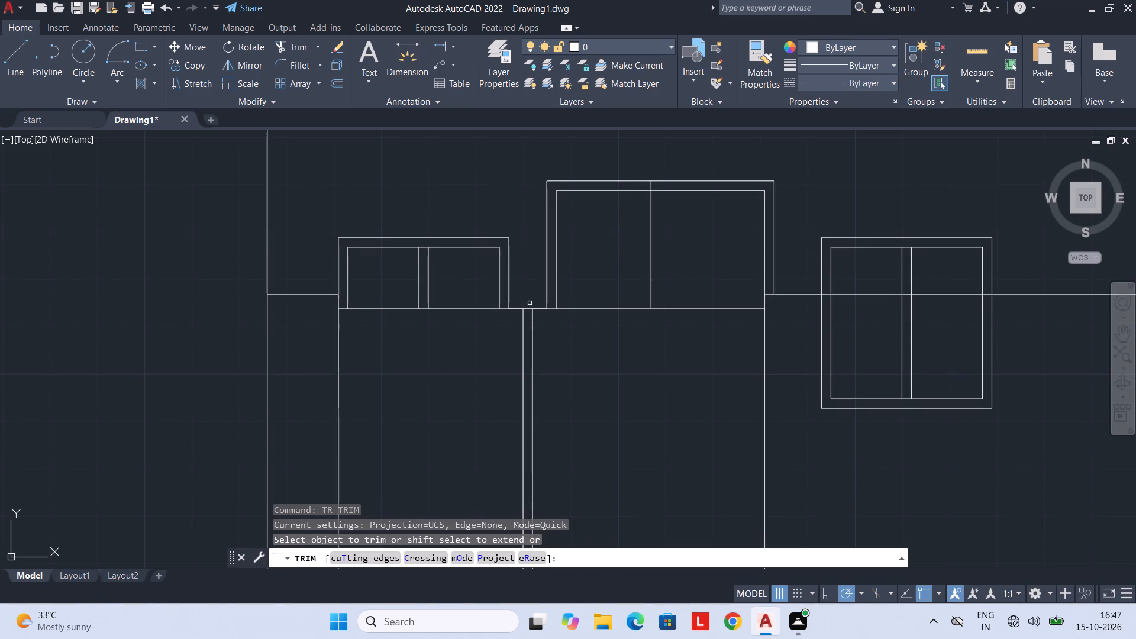
{"action": "double_click", "coordinate": [530, 306]}
{"action": "left_click", "coordinate": [530, 309]}
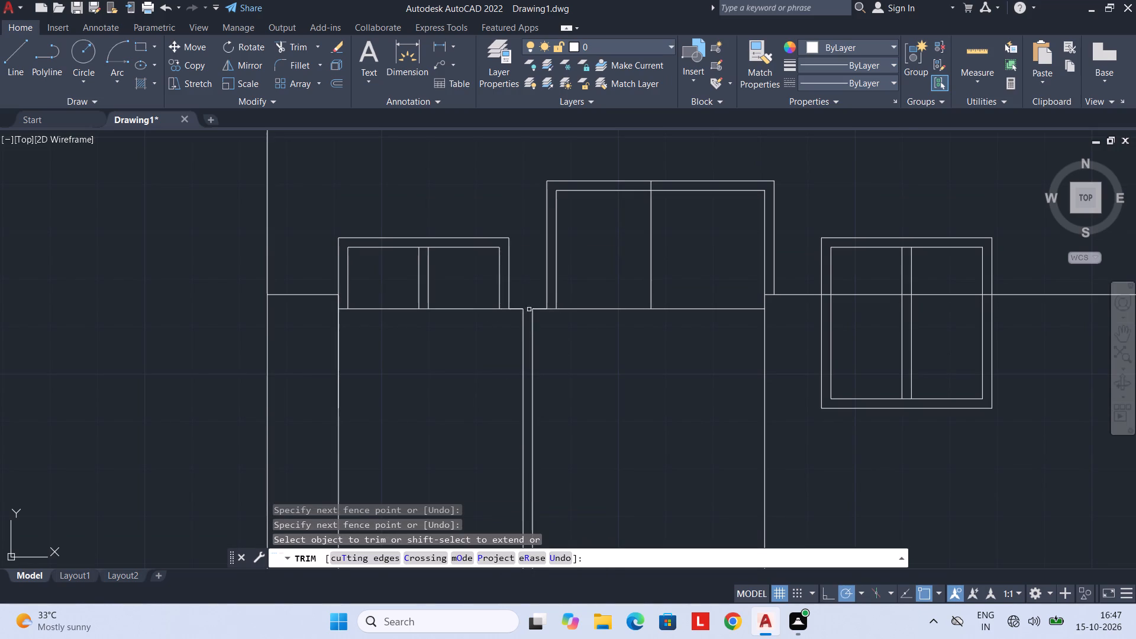
{"action": "scroll", "coordinate": [519, 309], "scroll_direction": "up", "scroll_amount": 1}
{"action": "left_click", "coordinate": [511, 309]}
{"action": "left_click", "coordinate": [546, 308]}
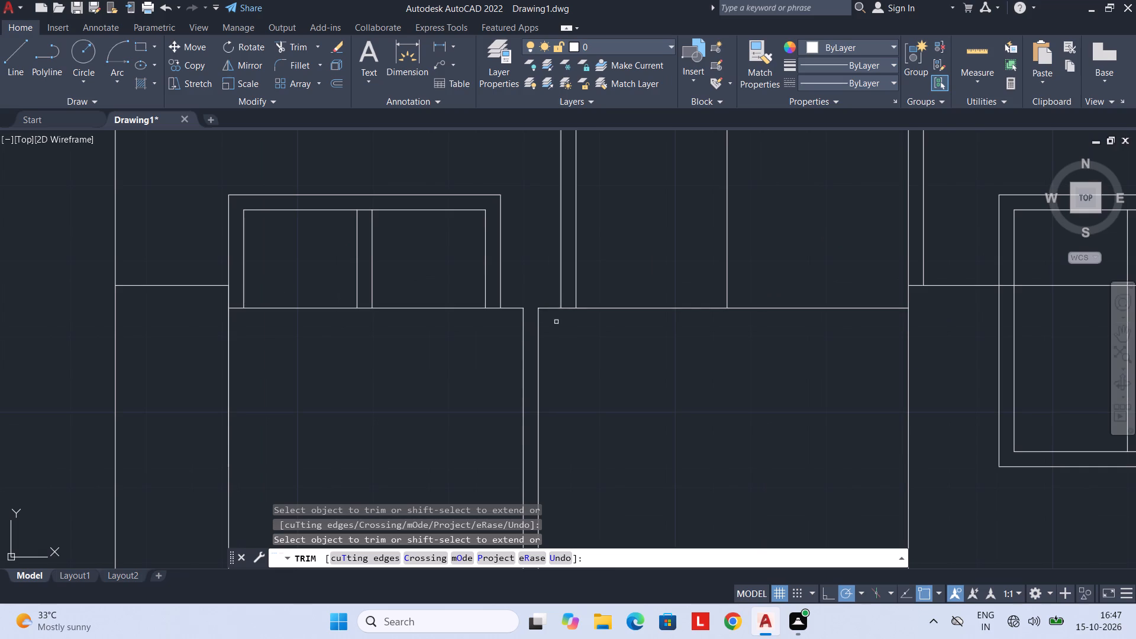
Trim the centre line out of the top frame of the ground-floor and first-floor doors.
{"action": "scroll", "coordinate": [567, 335], "scroll_direction": "down", "scroll_amount": 2}
{"action": "middle_click_drag", "start_coordinate": [601, 370], "coordinate": [570, 362]}
{"action": "middle_click_drag", "start_coordinate": [582, 386], "coordinate": [550, 407]}
{"action": "scroll", "coordinate": [555, 398], "scroll_direction": "down", "scroll_amount": 1}
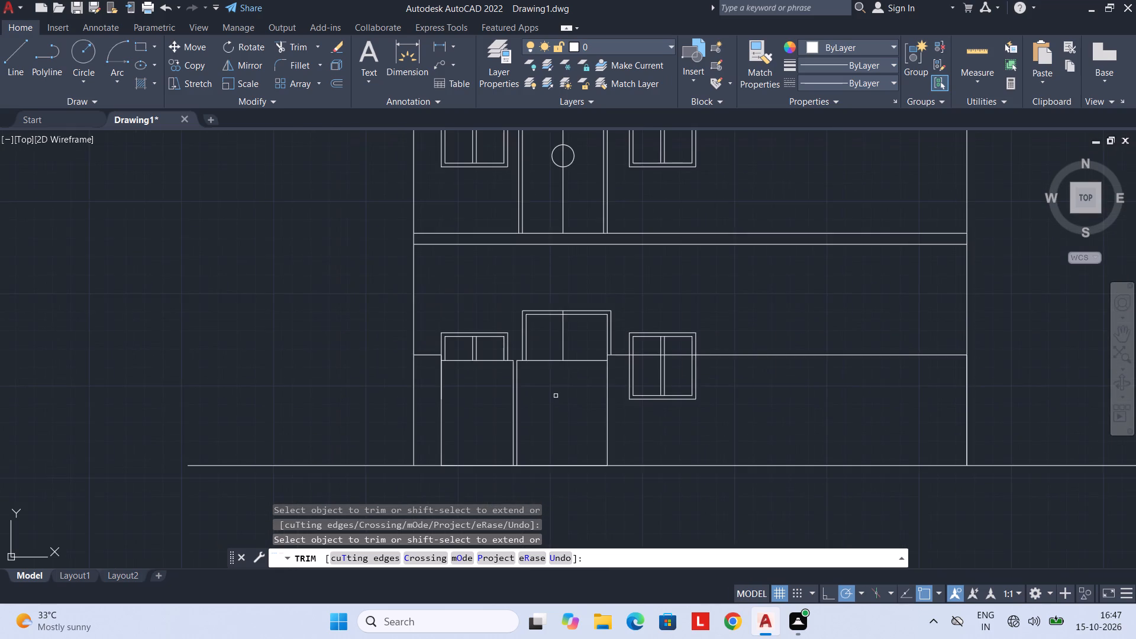
{"action": "middle_click_drag", "start_coordinate": [556, 395], "coordinate": [536, 472]}
{"action": "scroll", "coordinate": [546, 401], "scroll_direction": "up", "scroll_amount": 2}
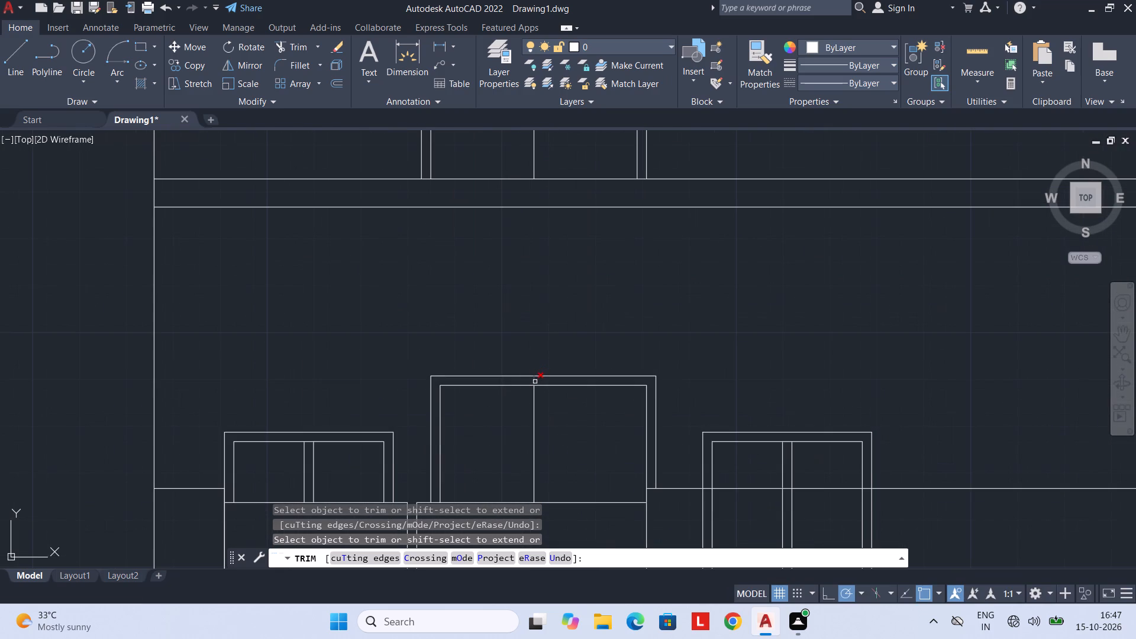
{"action": "left_click", "coordinate": [535, 382]}
{"action": "scroll", "coordinate": [566, 444], "scroll_direction": "down", "scroll_amount": 2}
{"action": "middle_click_drag", "start_coordinate": [593, 341], "coordinate": [591, 435]}
{"action": "scroll", "coordinate": [547, 272], "scroll_direction": "up", "scroll_amount": 2}
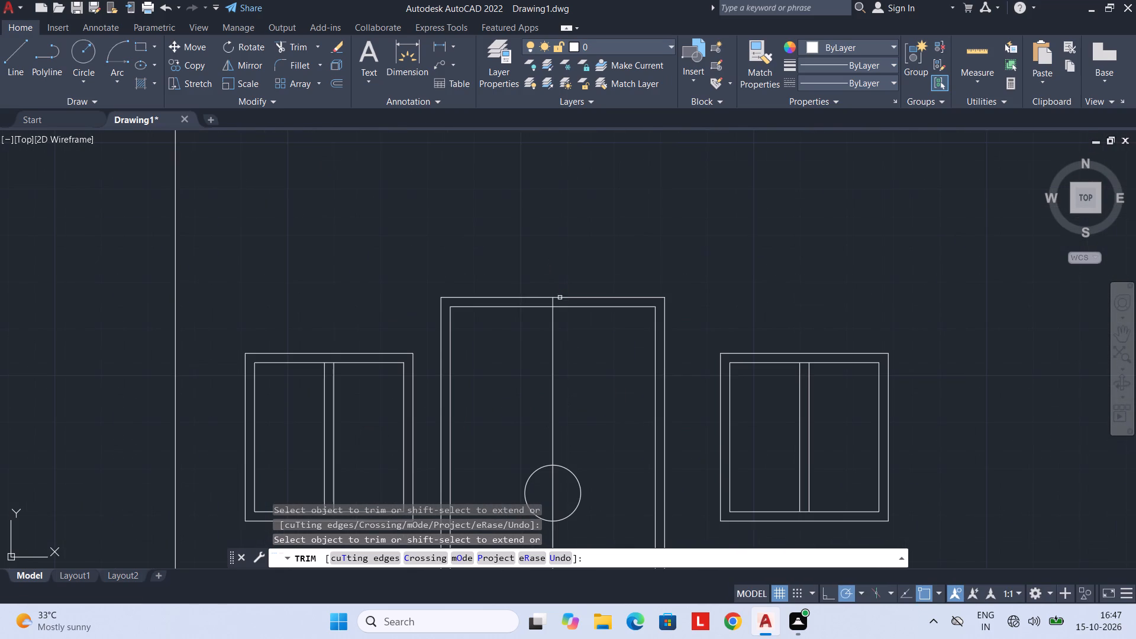
{"action": "left_click", "coordinate": [554, 302]}
Trim away the part of the right ground-floor window below the front wall's top line, including its sill lines.
{"action": "scroll", "coordinate": [567, 270], "scroll_direction": "down", "scroll_amount": 2}
{"action": "middle_click_drag", "start_coordinate": [571, 254], "coordinate": [565, 491]}
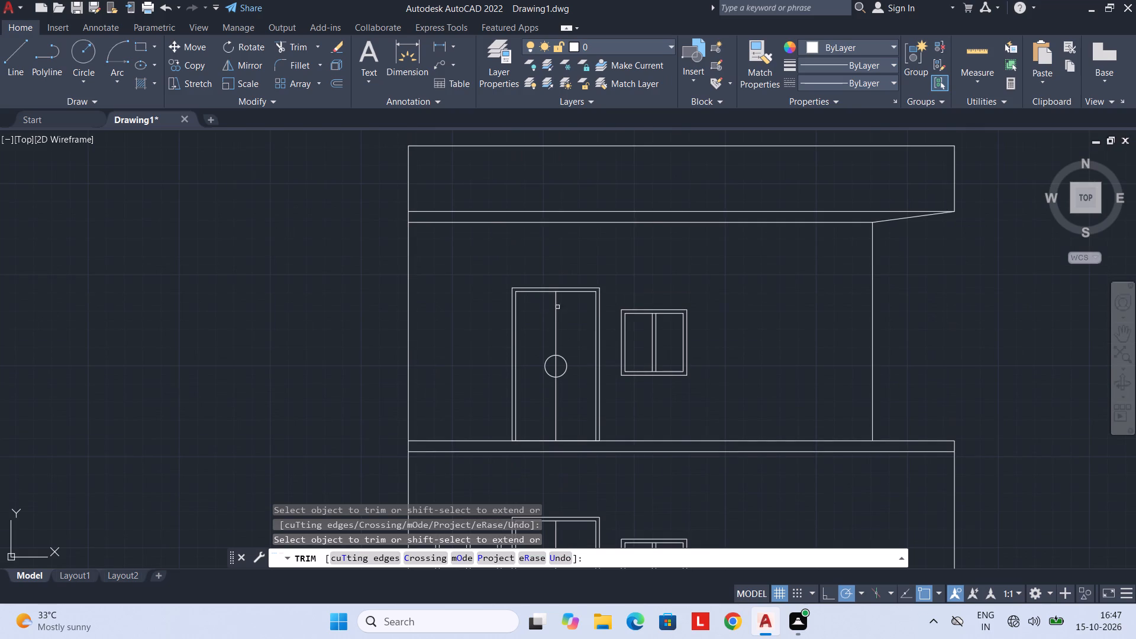
{"action": "scroll", "coordinate": [596, 401], "scroll_direction": "down", "scroll_amount": 1}
{"action": "middle_click_drag", "start_coordinate": [598, 419], "coordinate": [578, 305]}
{"action": "middle_click_drag", "start_coordinate": [600, 382], "coordinate": [592, 275]}
{"action": "middle_click_drag", "start_coordinate": [599, 384], "coordinate": [587, 337]}
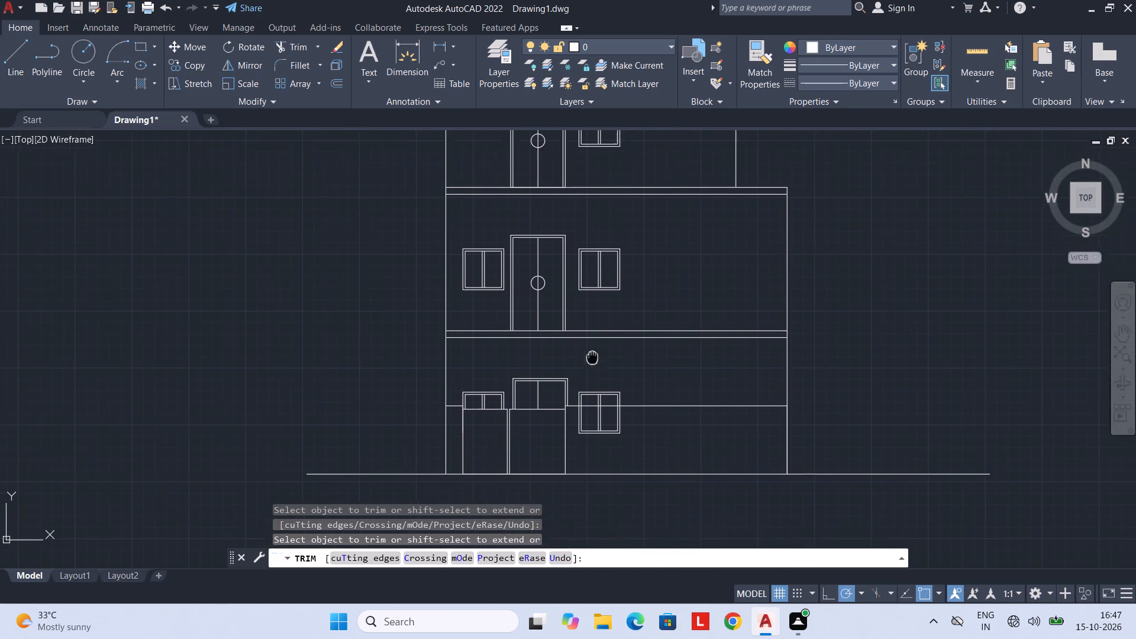
{"action": "middle_click_drag", "start_coordinate": [587, 337], "coordinate": [586, 332]}
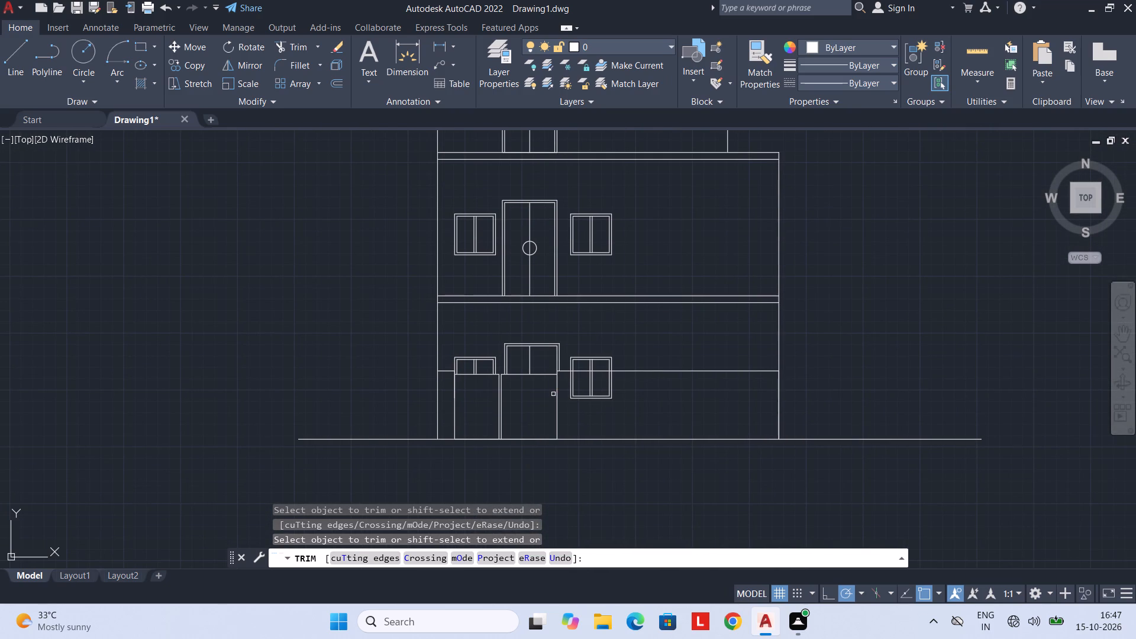
{"action": "left_click_drag", "start_coordinate": [661, 379], "coordinate": [579, 392]}
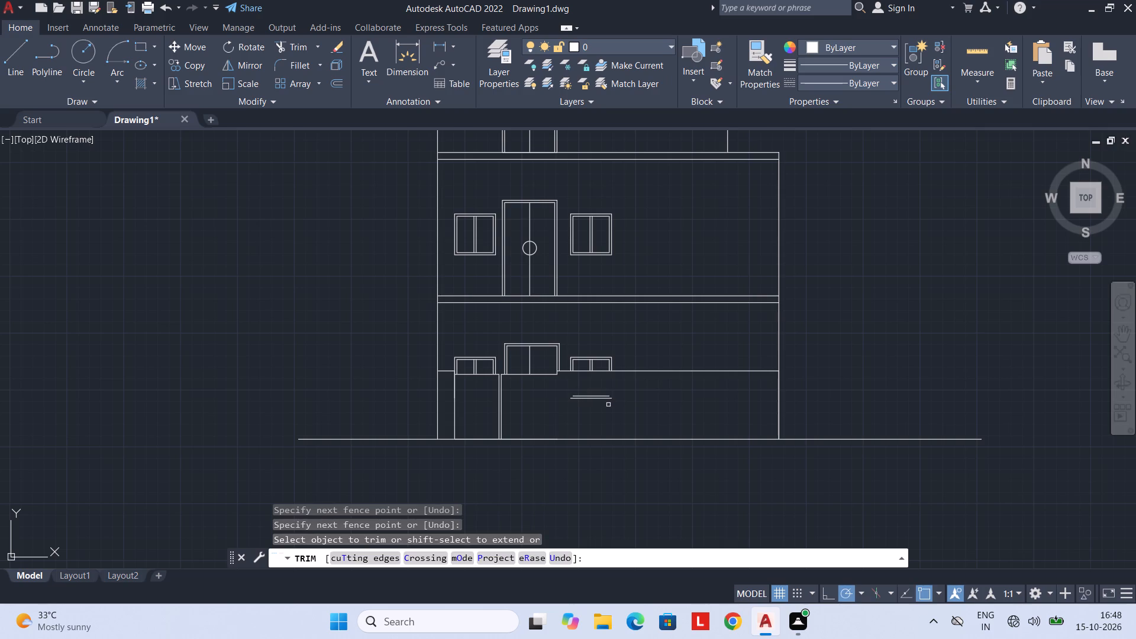
{"action": "left_click_drag", "start_coordinate": [602, 384], "coordinate": [592, 412]}
{"action": "key", "text": "Escape"}
Redraw the gate's right edge as a vertical line from the front wall's top line down to the ground line.
{"action": "key", "text": "l"}
{"action": "key", "text": "space"}
{"action": "scroll", "coordinate": [548, 370], "scroll_direction": "up", "scroll_amount": 2}
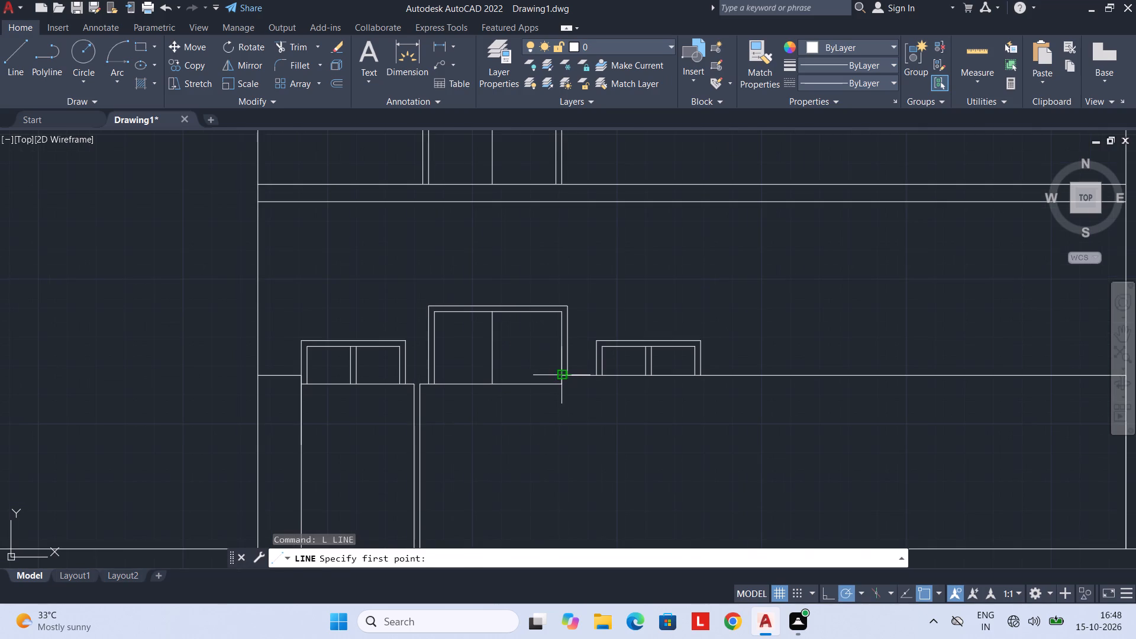
{"action": "left_click", "coordinate": [559, 376]}
{"action": "middle_click_drag", "start_coordinate": [555, 472], "coordinate": [548, 363]}
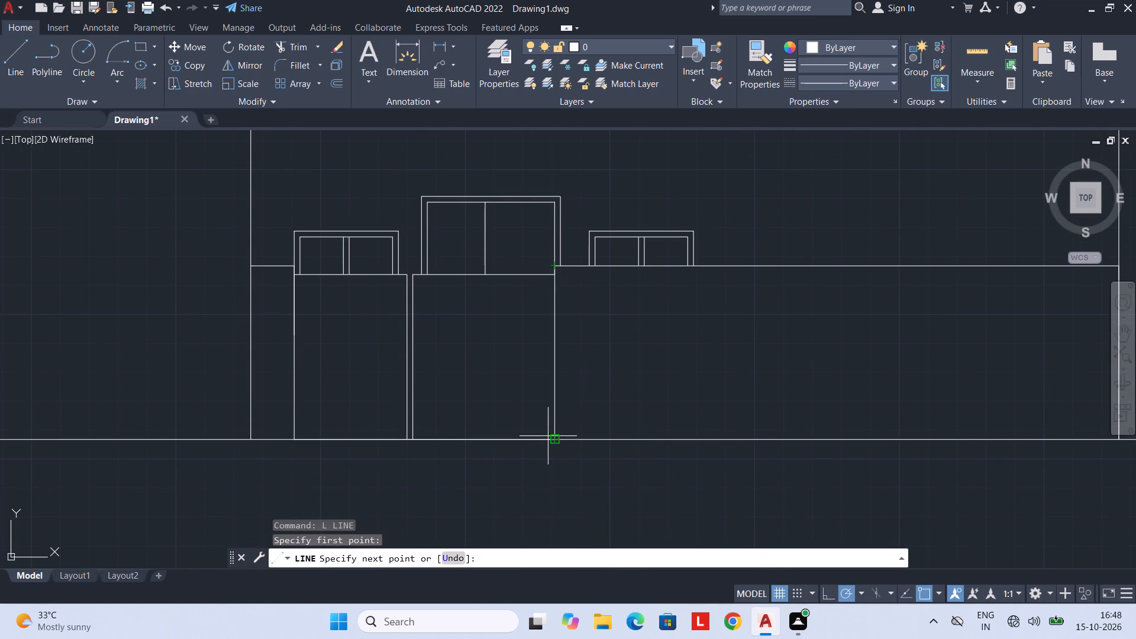
{"action": "left_click", "coordinate": [548, 436]}
{"action": "key", "text": "Escape"}
Offset the gate's right edge line 1' to the right to mark the pillar beside the gate.
{"action": "middle_click_drag", "start_coordinate": [564, 401], "coordinate": [559, 472]}
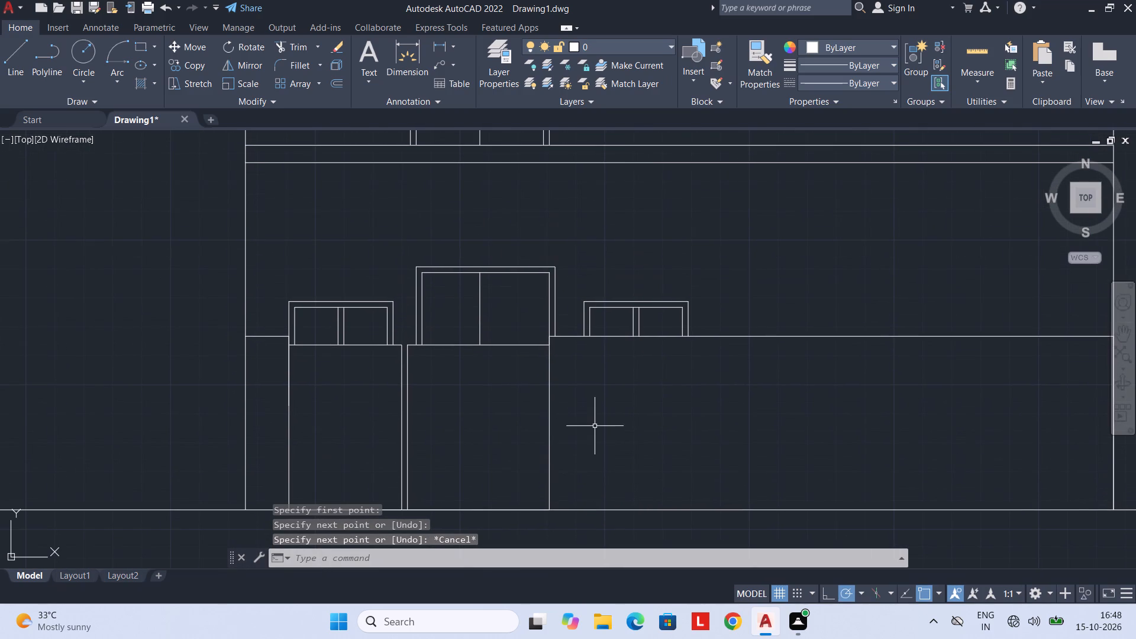
{"action": "type", "text": "OF"}
{"action": "key", "text": "space"}
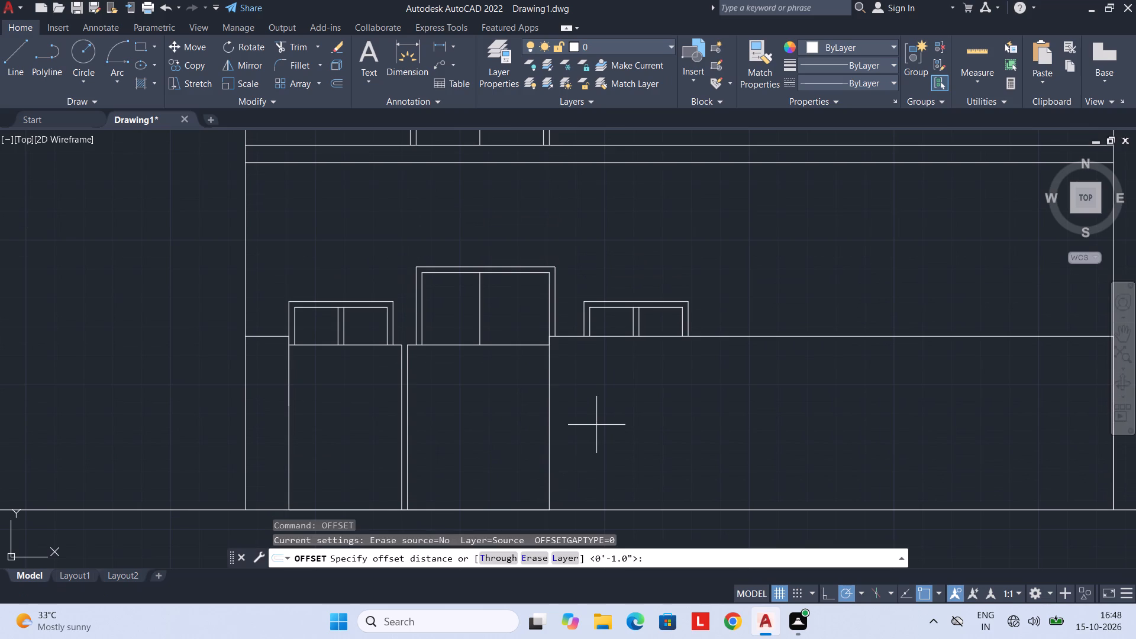
{"action": "type", "text": "1'"}
{"action": "key", "text": "Return"}
{"action": "left_click", "coordinate": [550, 440]}
{"action": "left_click_drag", "start_coordinate": [625, 442], "coordinate": [648, 446]}
{"action": "key", "text": "Escape"}
{"action": "scroll", "coordinate": [537, 443], "scroll_direction": "down", "scroll_amount": 1}
{"action": "middle_click_drag", "start_coordinate": [529, 462], "coordinate": [521, 541]}
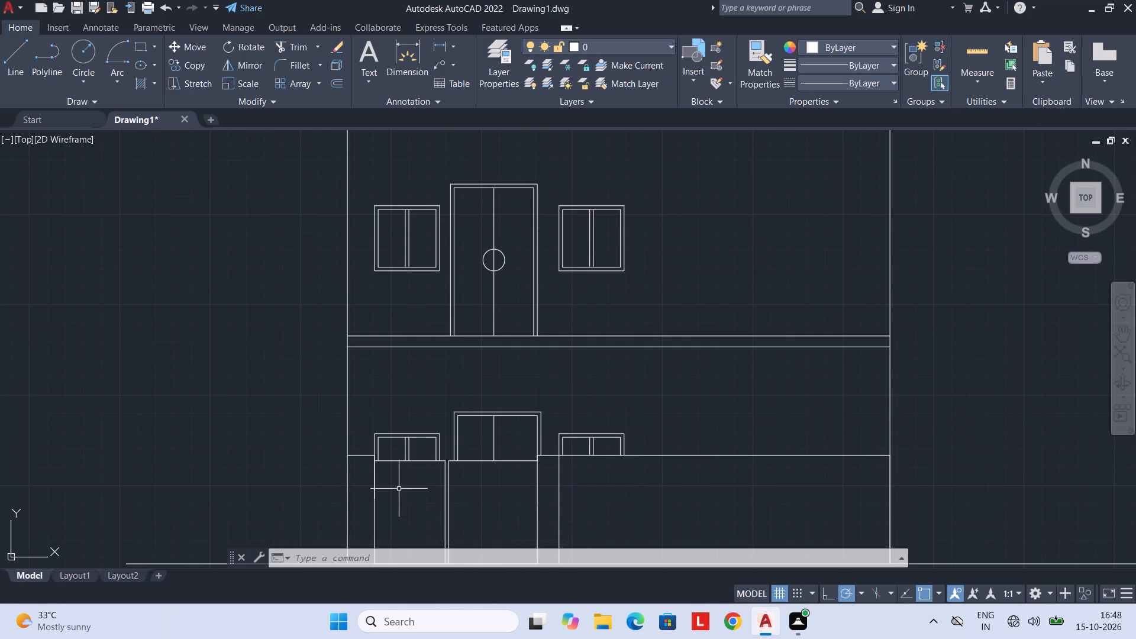
Offset the gate's bottom line 1" upward.
{"action": "scroll", "coordinate": [434, 488], "scroll_direction": "down", "scroll_amount": 1}
{"action": "middle_click_drag", "start_coordinate": [434, 488], "coordinate": [452, 459]}
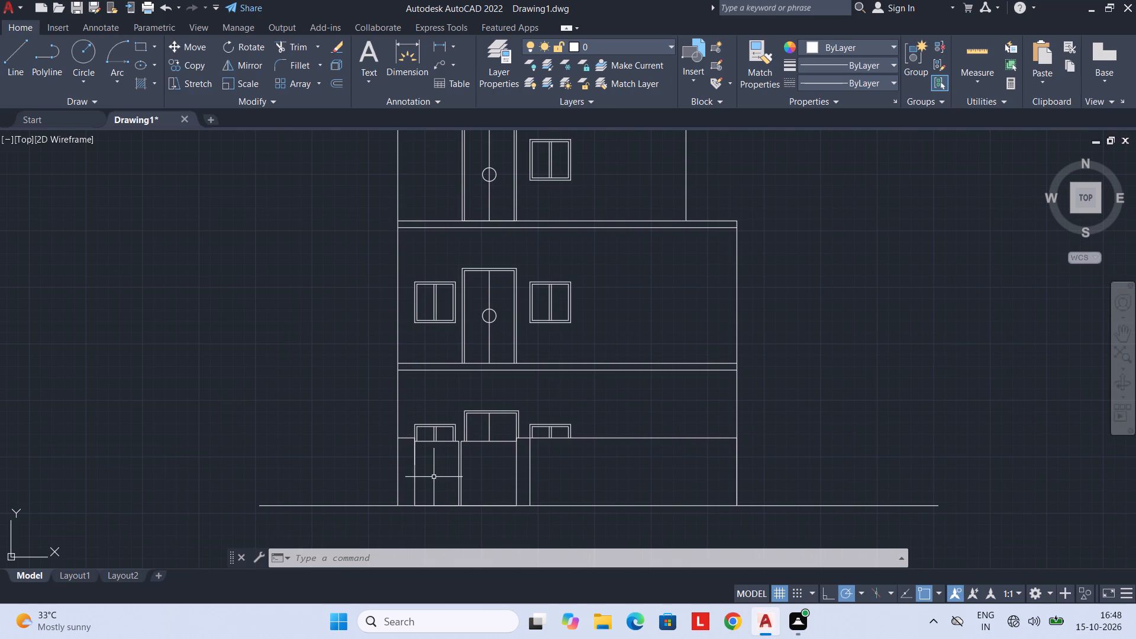
{"action": "type", "text": "OF"}
{"action": "key", "text": "space"}
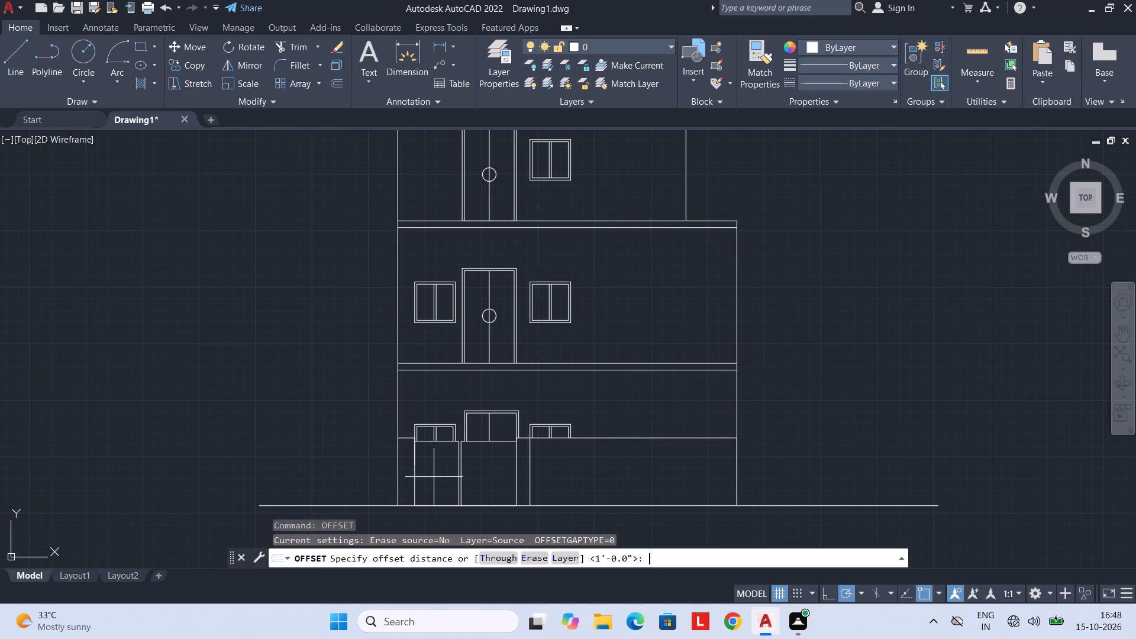
{"action": "type", "text": "1\"'"}
{"action": "key", "text": "Return"}
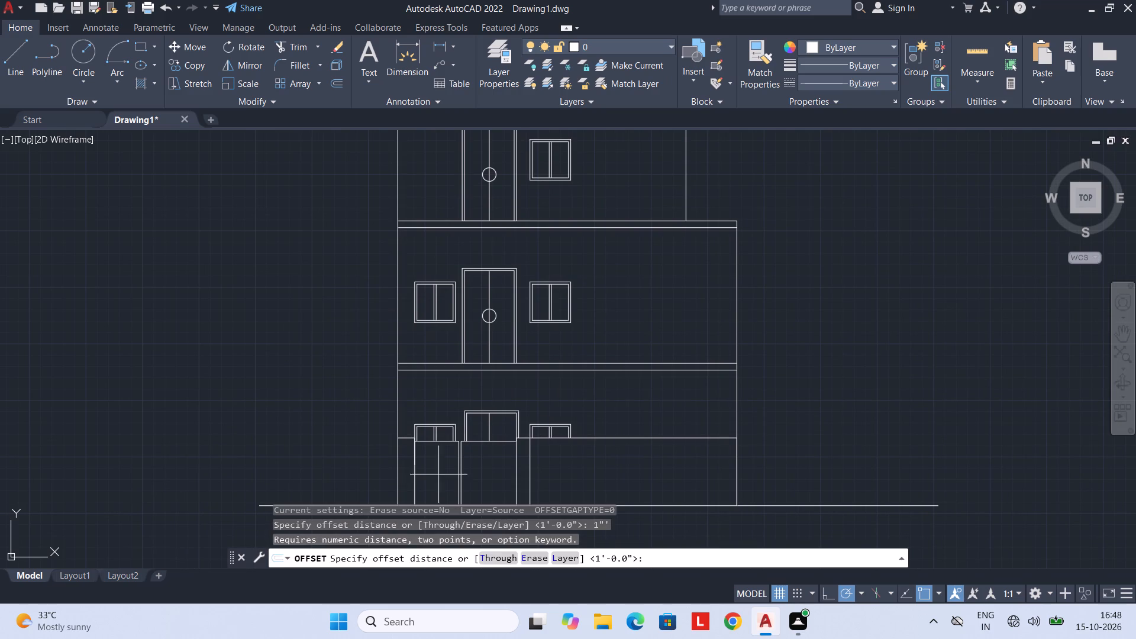
{"action": "middle_click_drag", "start_coordinate": [464, 452], "coordinate": [451, 384]}
{"action": "key", "text": "1"}
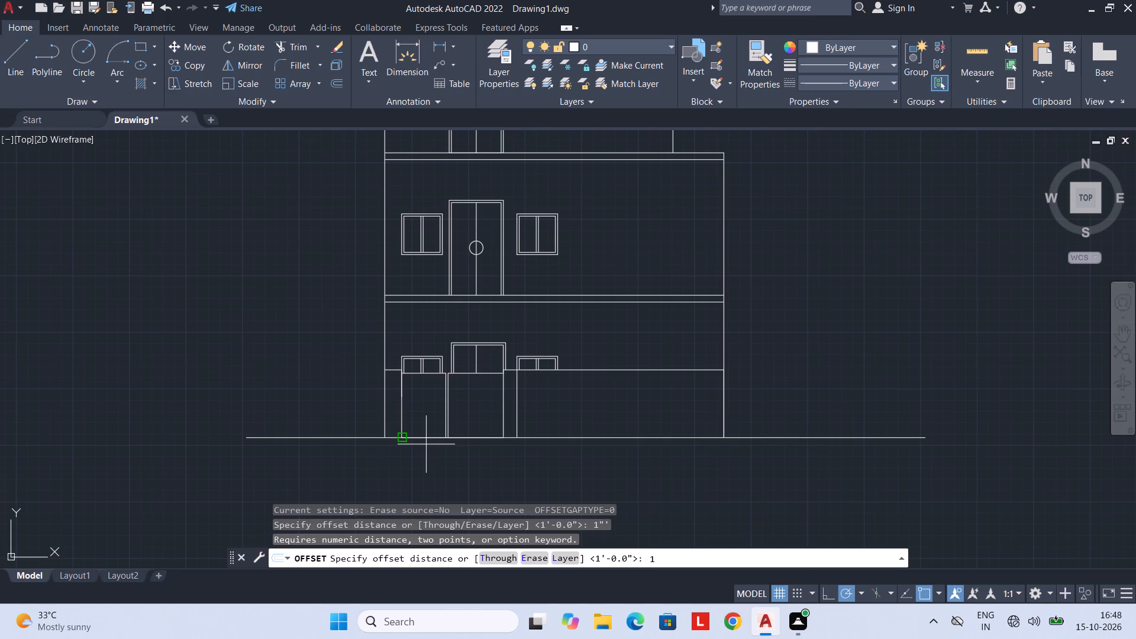
{"action": "key", "text": "shift+quotedbl"}
{"action": "key", "text": "Return"}
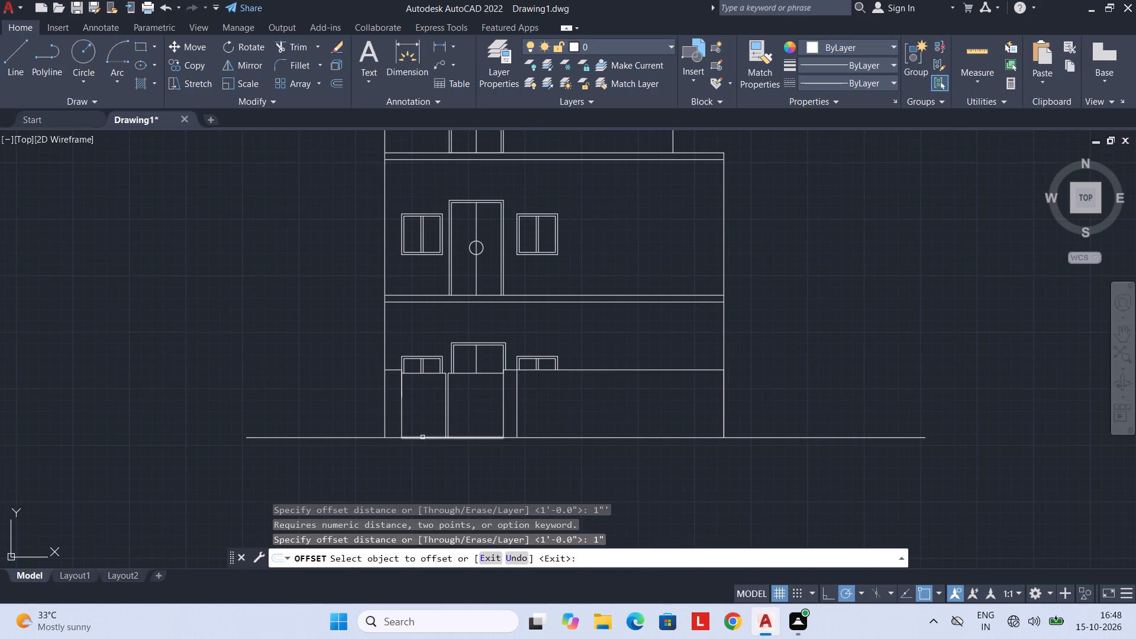
{"action": "left_click", "coordinate": [423, 437]}
{"action": "left_click", "coordinate": [424, 422]}
Offset the new line upward repeatedly at 1" spacing with the Multiple option, filling the gate's lower part with horizontal slats.
{"action": "scroll", "coordinate": [425, 435], "scroll_direction": "up", "scroll_amount": 3}
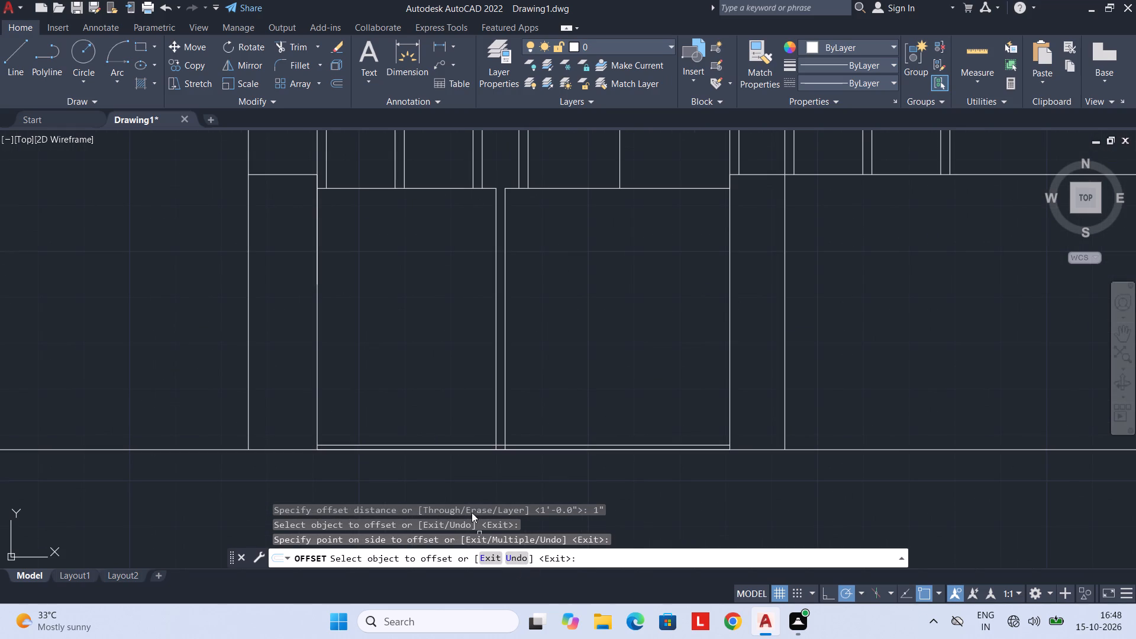
{"action": "left_click", "coordinate": [447, 445]}
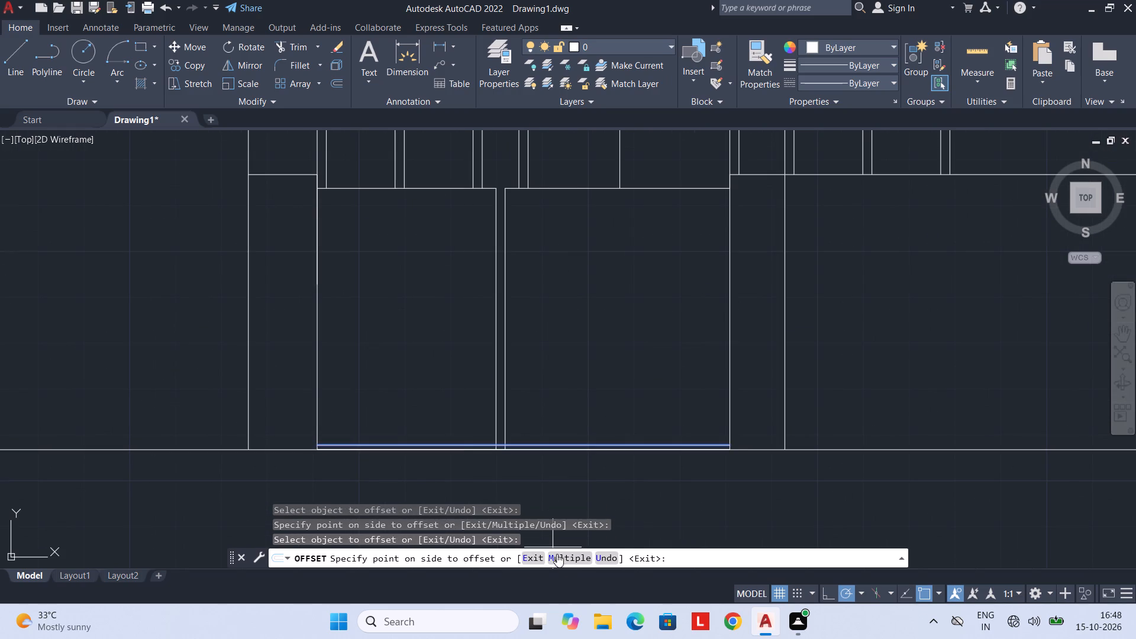
{"action": "left_click", "coordinate": [564, 557]}
{"action": "double_click", "coordinate": [465, 413]}
{"action": "triple_click", "coordinate": [465, 408]}
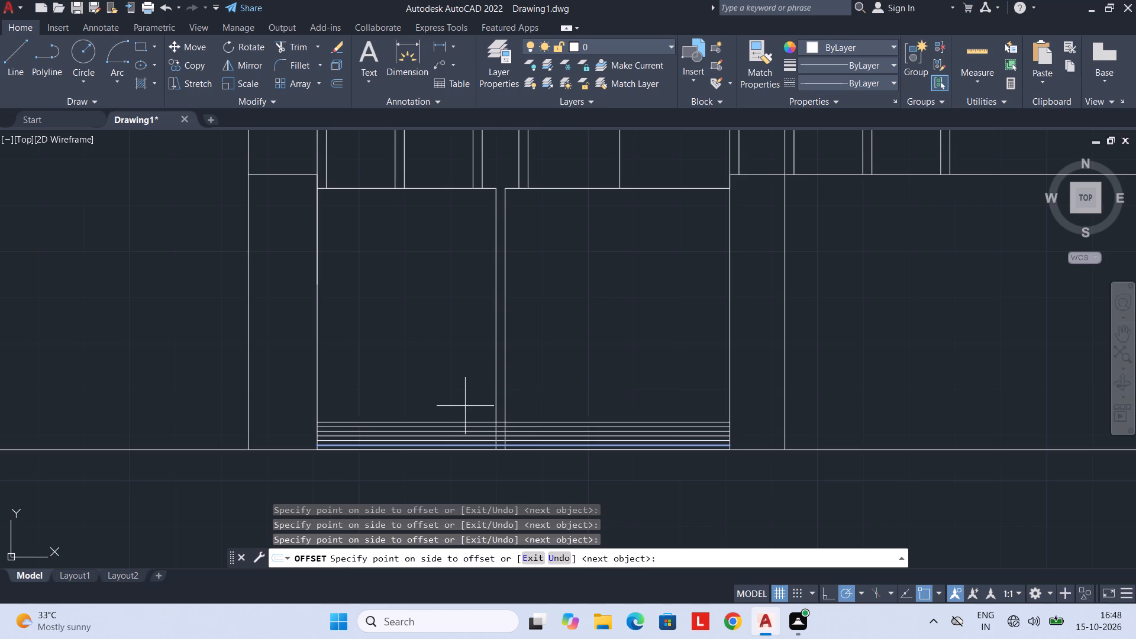
{"action": "double_click", "coordinate": [463, 400]}
{"action": "double_click", "coordinate": [461, 393]}
{"action": "left_click", "coordinate": [460, 386]}
{"action": "triple_click", "coordinate": [459, 382]}
{"action": "double_click", "coordinate": [459, 380]}
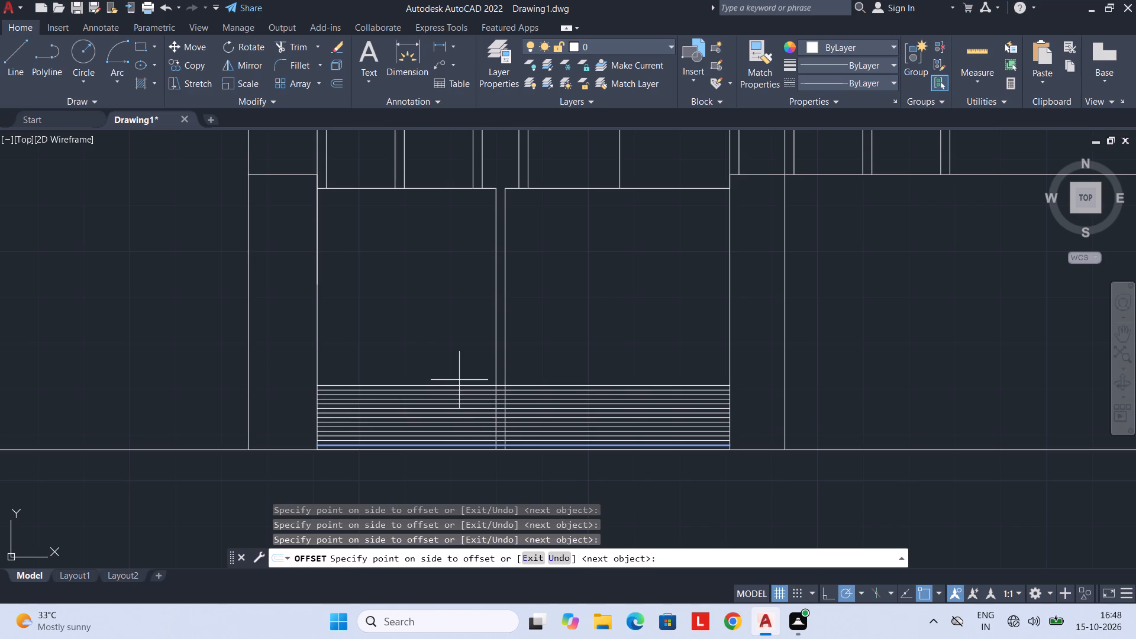
{"action": "key", "text": "Escape"}
{"action": "key", "text": "Escape"}
Trim the horizontal slat lines inside the narrow gap between the two gate leaves.
{"action": "type", "text": "TR"}
{"action": "key", "text": "space"}
{"action": "scroll", "coordinate": [486, 393], "scroll_direction": "up", "scroll_amount": 2}
{"action": "middle_click_drag", "start_coordinate": [500, 390], "coordinate": [499, 330]}
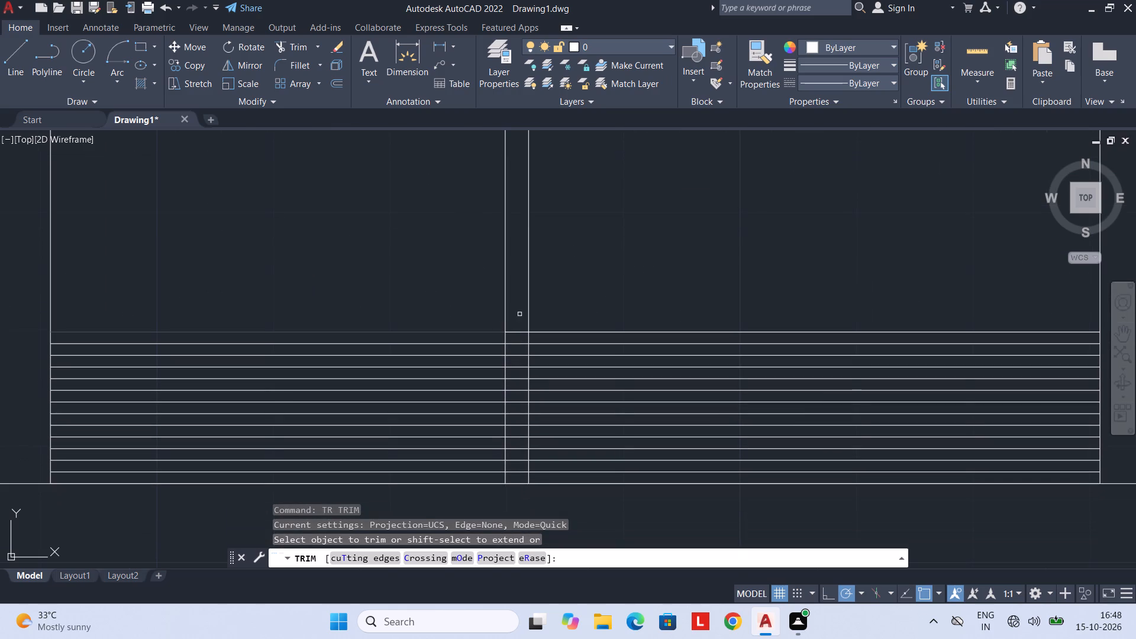
{"action": "left_click_drag", "start_coordinate": [518, 314], "coordinate": [518, 486]}
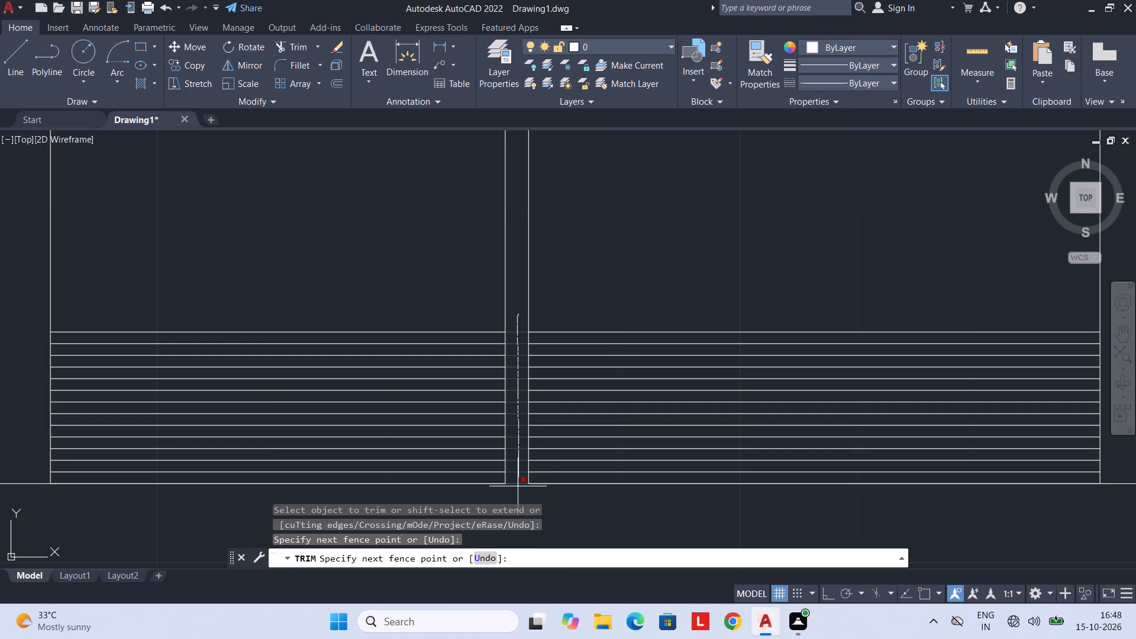
{"action": "left_click_drag", "start_coordinate": [518, 486], "coordinate": [517, 499]}
{"action": "scroll", "coordinate": [439, 396], "scroll_direction": "down", "scroll_amount": 2}
{"action": "middle_click_drag", "start_coordinate": [439, 396], "coordinate": [433, 437]}
{"action": "scroll", "coordinate": [434, 418], "scroll_direction": "down", "scroll_amount": 1}
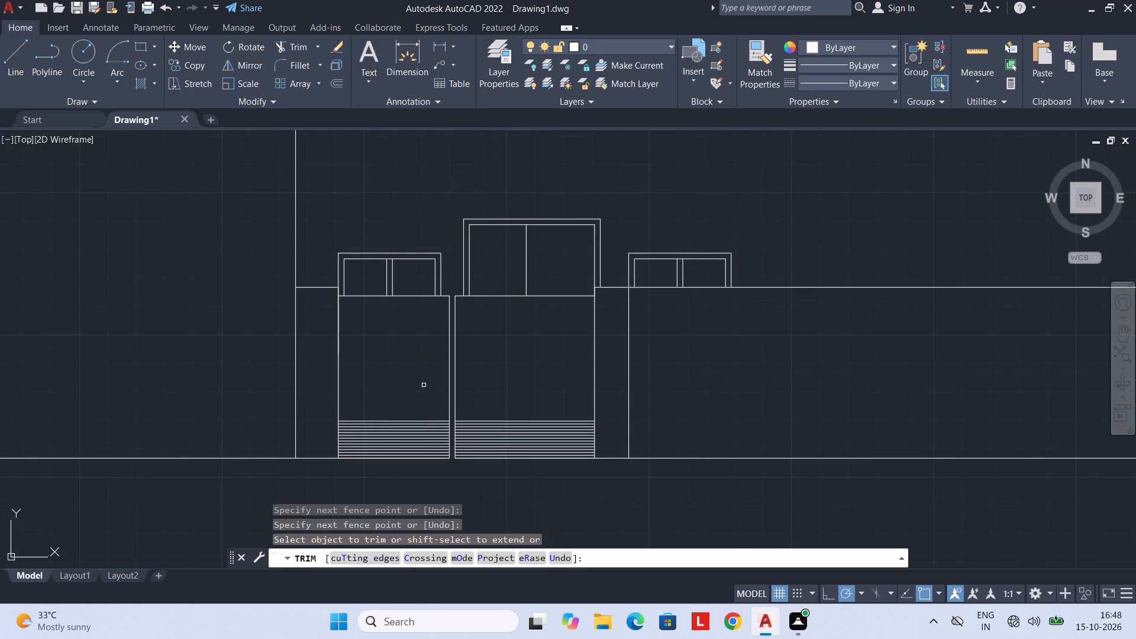
{"action": "key", "text": "Escape"}
{"action": "middle_click_drag", "start_coordinate": [424, 385], "coordinate": [430, 405]}
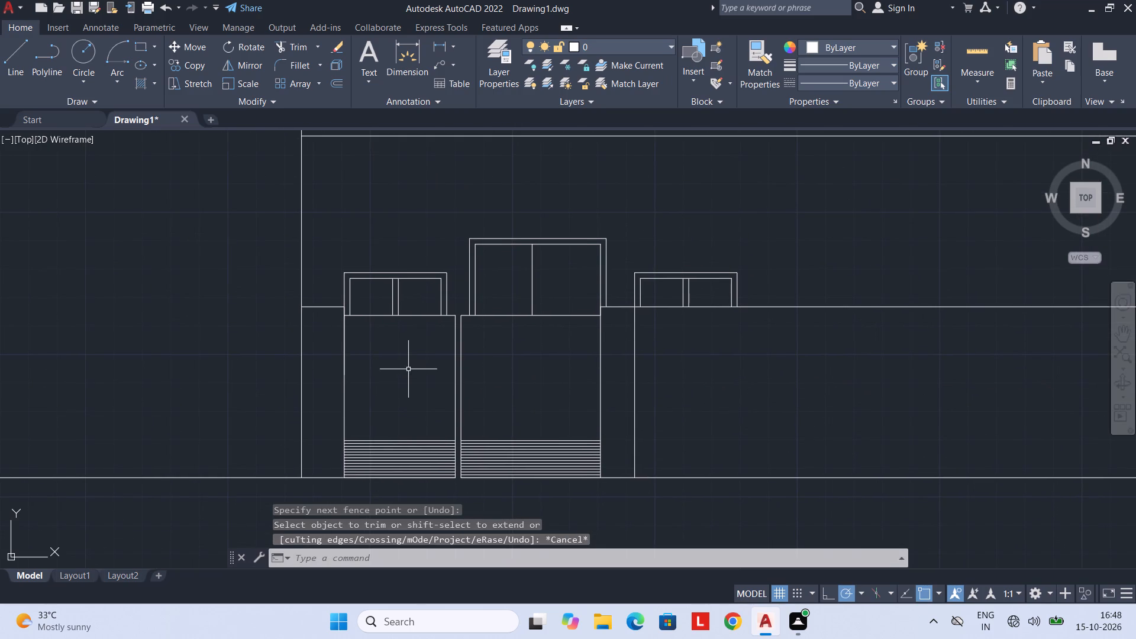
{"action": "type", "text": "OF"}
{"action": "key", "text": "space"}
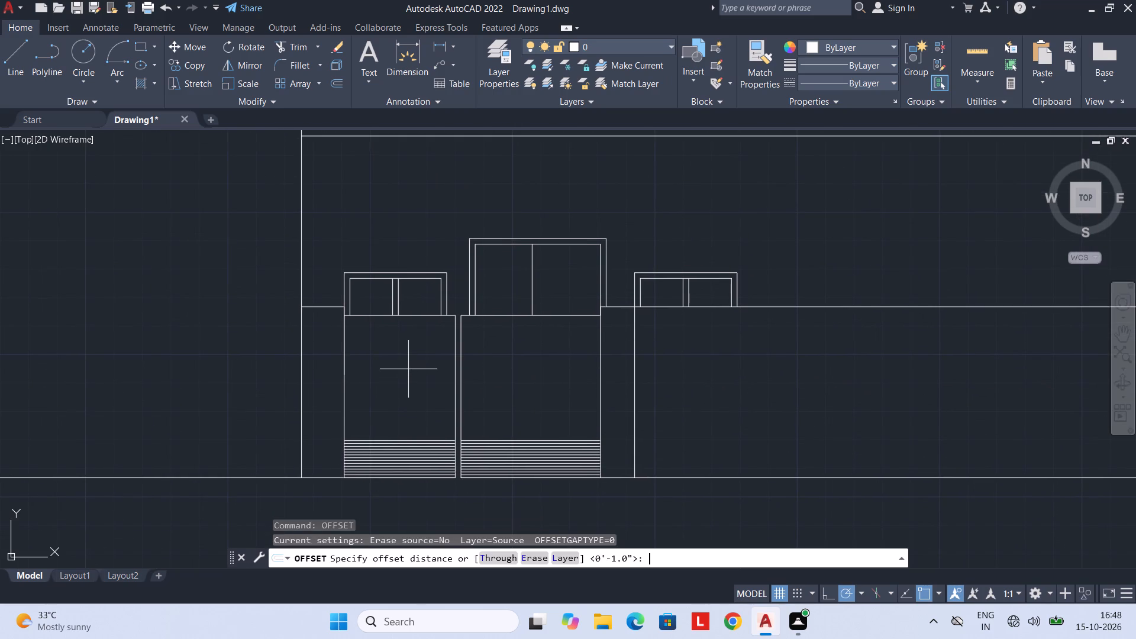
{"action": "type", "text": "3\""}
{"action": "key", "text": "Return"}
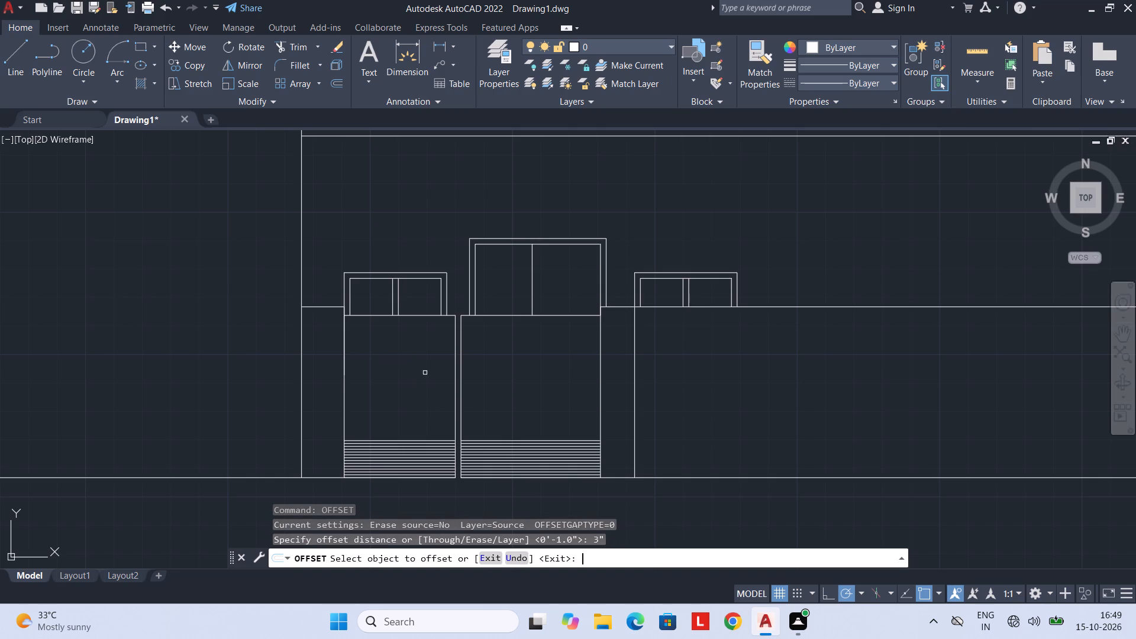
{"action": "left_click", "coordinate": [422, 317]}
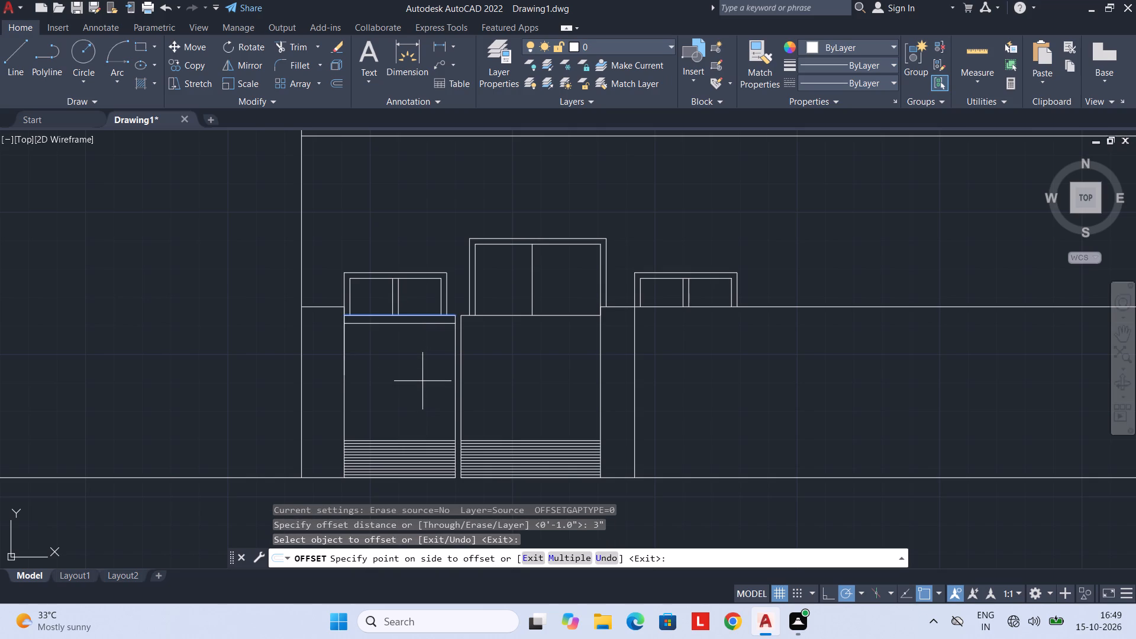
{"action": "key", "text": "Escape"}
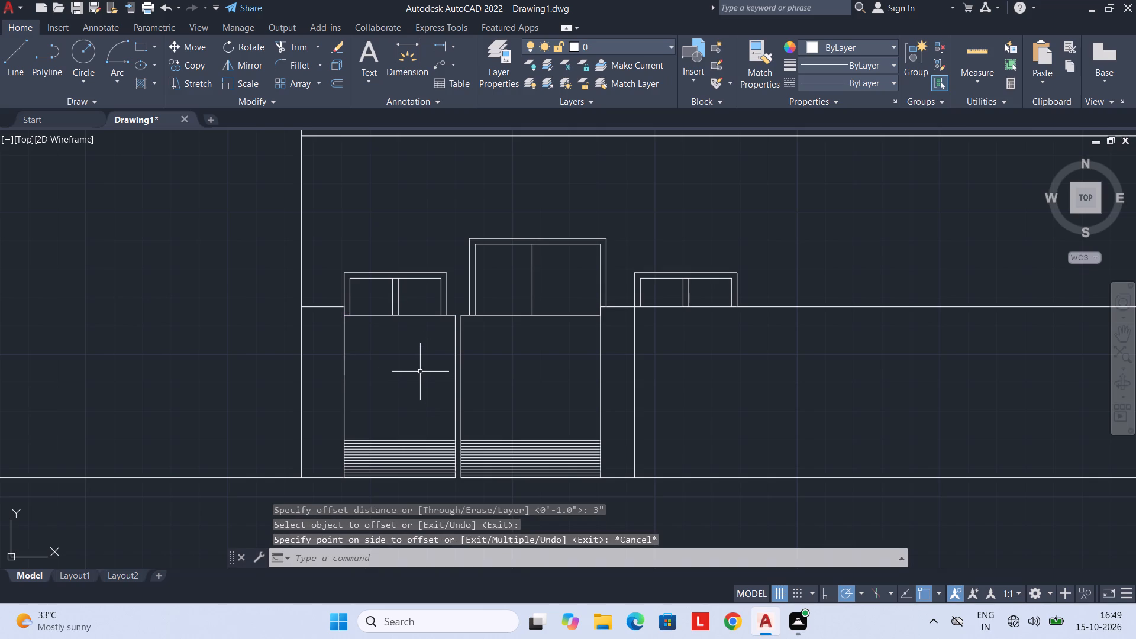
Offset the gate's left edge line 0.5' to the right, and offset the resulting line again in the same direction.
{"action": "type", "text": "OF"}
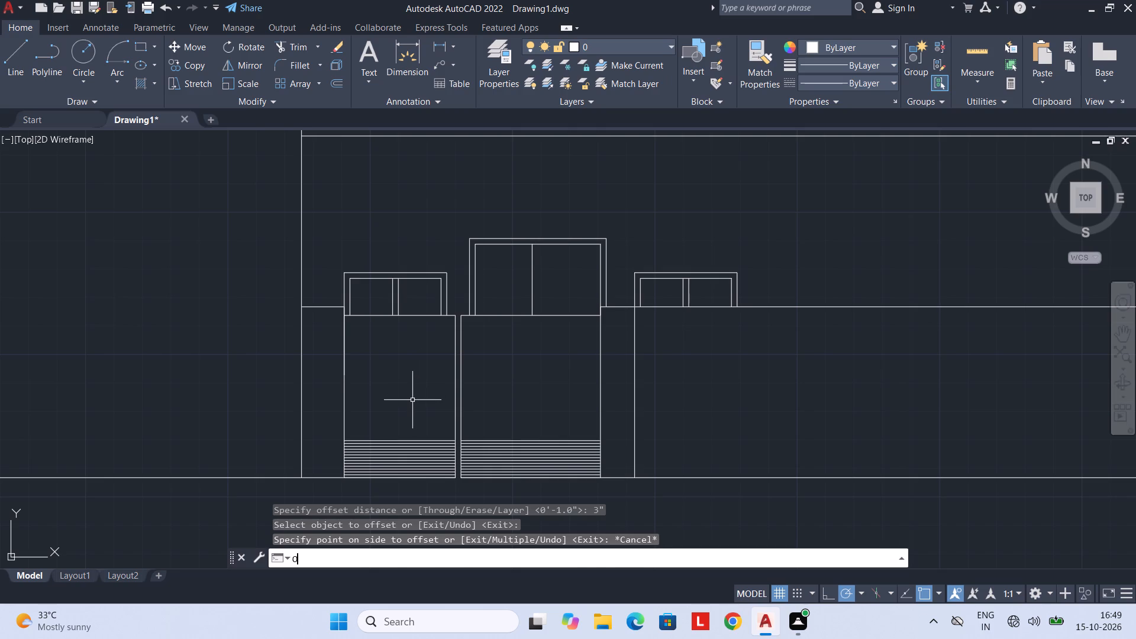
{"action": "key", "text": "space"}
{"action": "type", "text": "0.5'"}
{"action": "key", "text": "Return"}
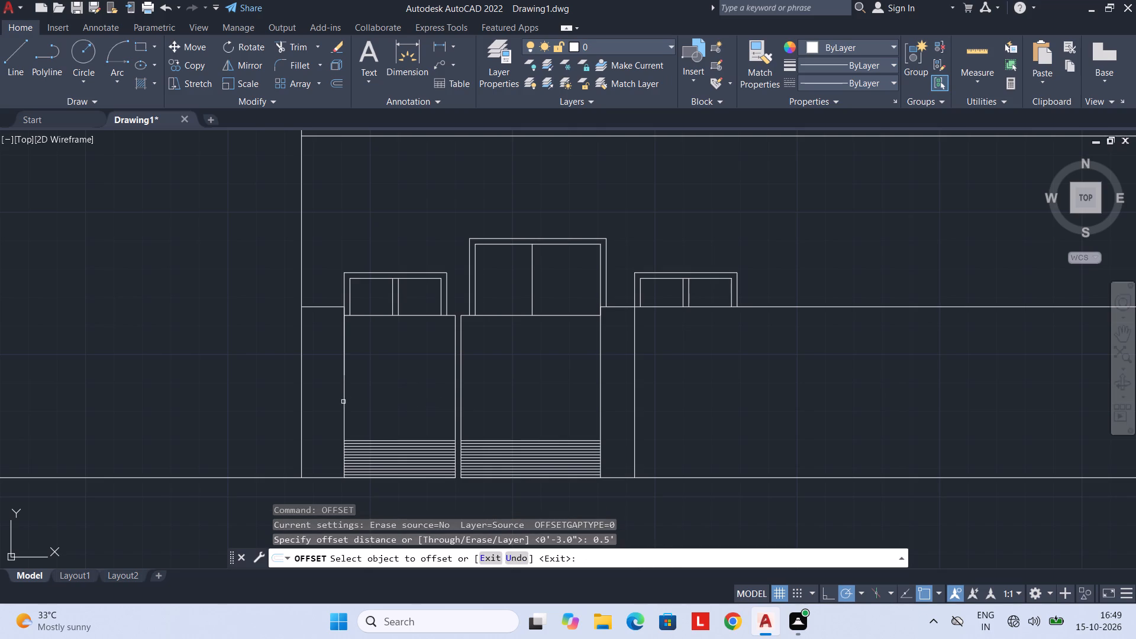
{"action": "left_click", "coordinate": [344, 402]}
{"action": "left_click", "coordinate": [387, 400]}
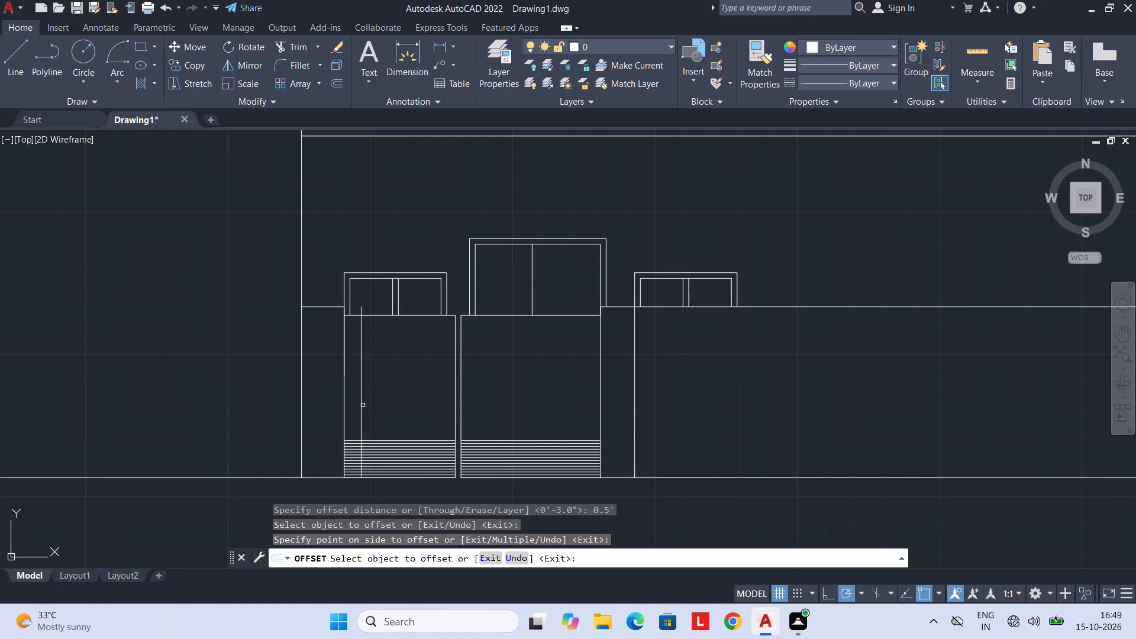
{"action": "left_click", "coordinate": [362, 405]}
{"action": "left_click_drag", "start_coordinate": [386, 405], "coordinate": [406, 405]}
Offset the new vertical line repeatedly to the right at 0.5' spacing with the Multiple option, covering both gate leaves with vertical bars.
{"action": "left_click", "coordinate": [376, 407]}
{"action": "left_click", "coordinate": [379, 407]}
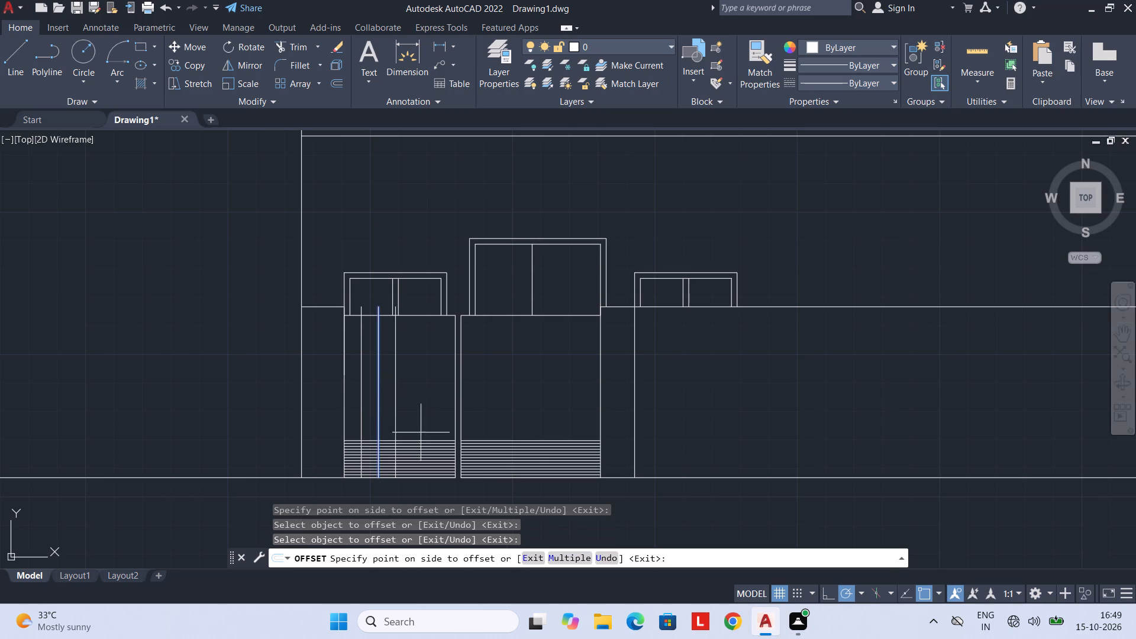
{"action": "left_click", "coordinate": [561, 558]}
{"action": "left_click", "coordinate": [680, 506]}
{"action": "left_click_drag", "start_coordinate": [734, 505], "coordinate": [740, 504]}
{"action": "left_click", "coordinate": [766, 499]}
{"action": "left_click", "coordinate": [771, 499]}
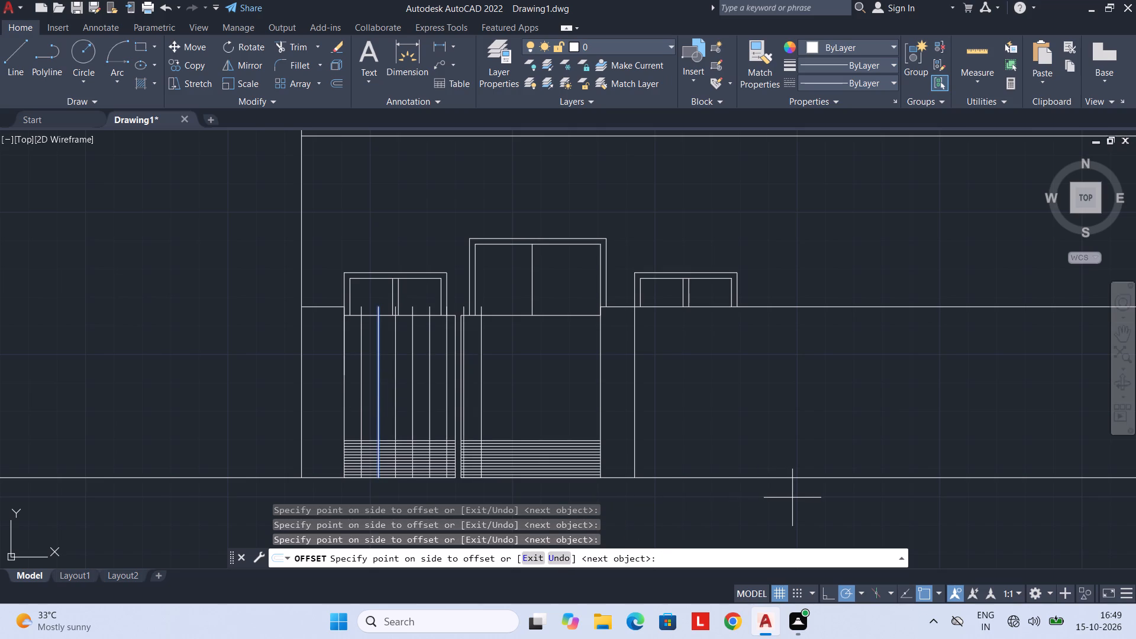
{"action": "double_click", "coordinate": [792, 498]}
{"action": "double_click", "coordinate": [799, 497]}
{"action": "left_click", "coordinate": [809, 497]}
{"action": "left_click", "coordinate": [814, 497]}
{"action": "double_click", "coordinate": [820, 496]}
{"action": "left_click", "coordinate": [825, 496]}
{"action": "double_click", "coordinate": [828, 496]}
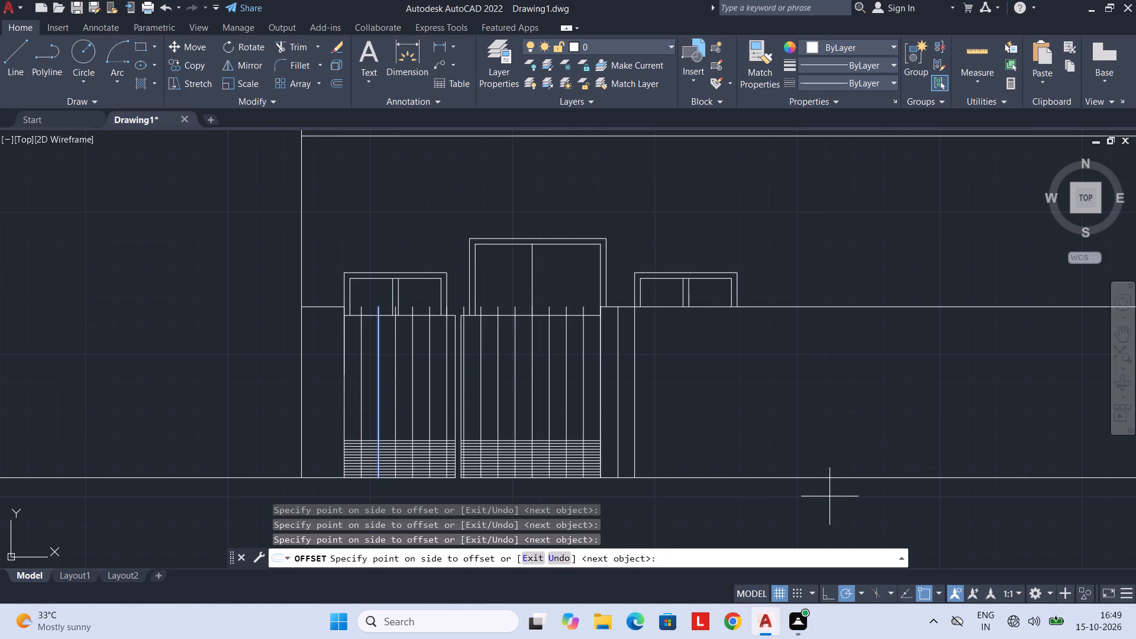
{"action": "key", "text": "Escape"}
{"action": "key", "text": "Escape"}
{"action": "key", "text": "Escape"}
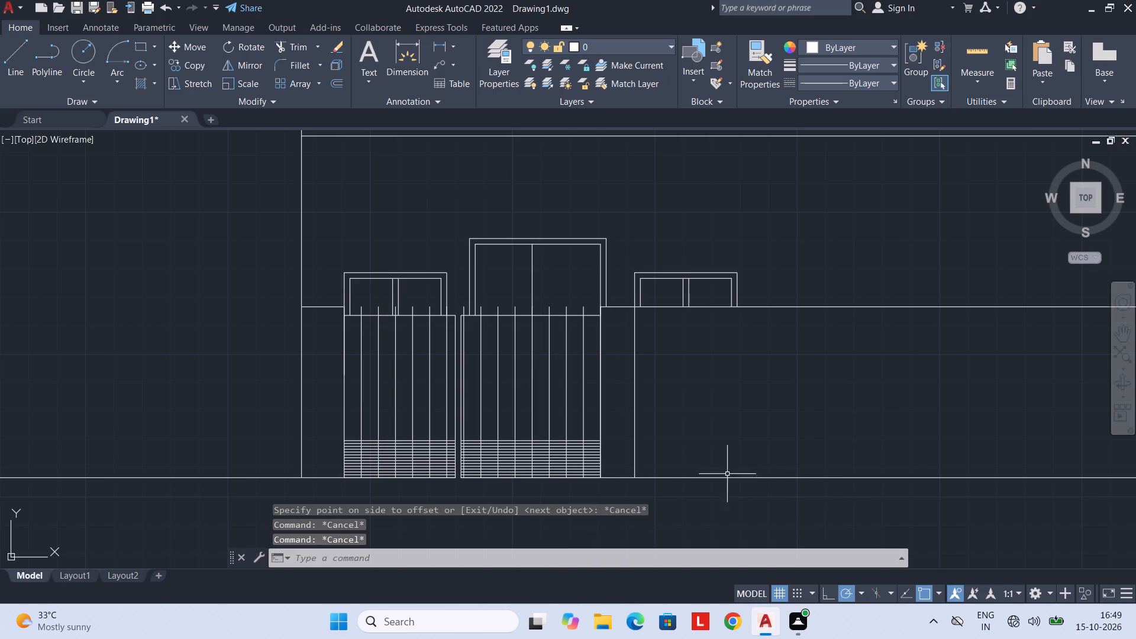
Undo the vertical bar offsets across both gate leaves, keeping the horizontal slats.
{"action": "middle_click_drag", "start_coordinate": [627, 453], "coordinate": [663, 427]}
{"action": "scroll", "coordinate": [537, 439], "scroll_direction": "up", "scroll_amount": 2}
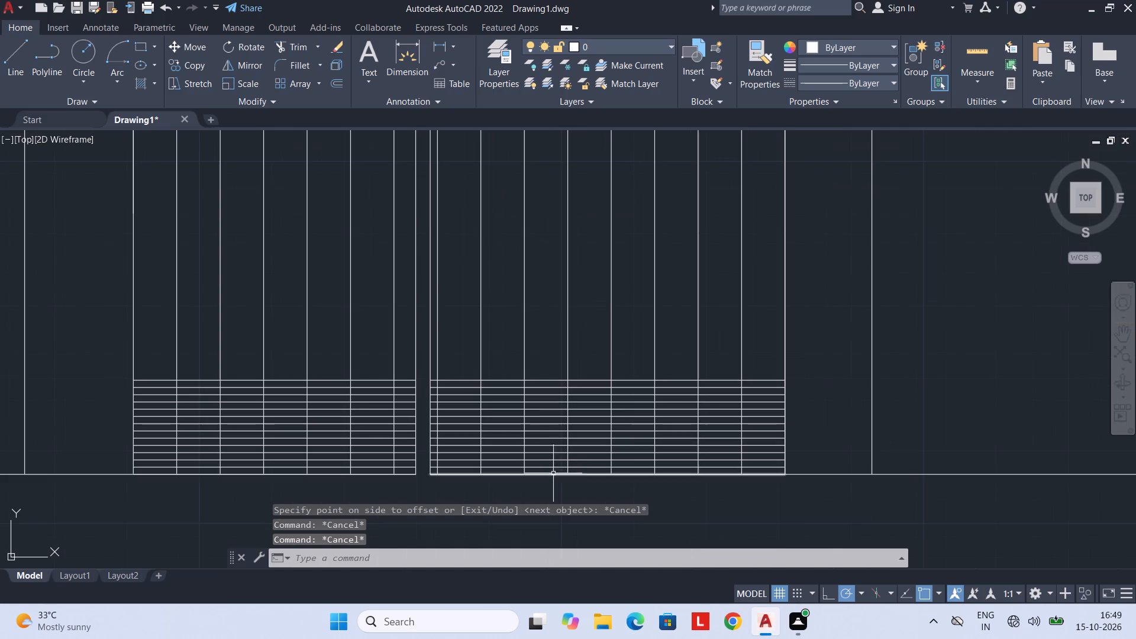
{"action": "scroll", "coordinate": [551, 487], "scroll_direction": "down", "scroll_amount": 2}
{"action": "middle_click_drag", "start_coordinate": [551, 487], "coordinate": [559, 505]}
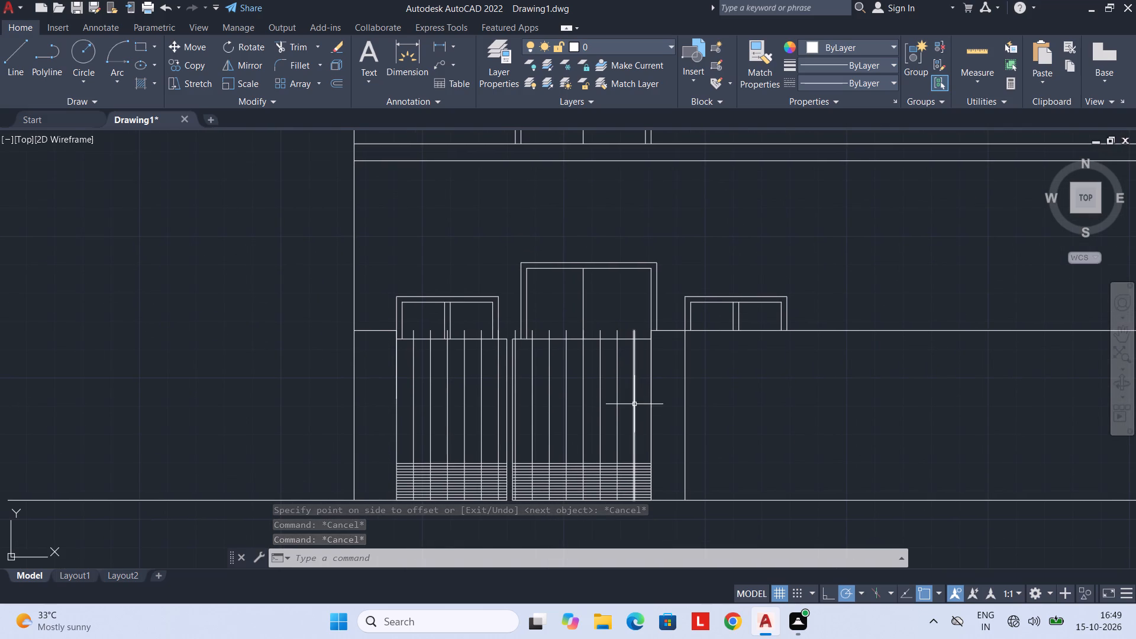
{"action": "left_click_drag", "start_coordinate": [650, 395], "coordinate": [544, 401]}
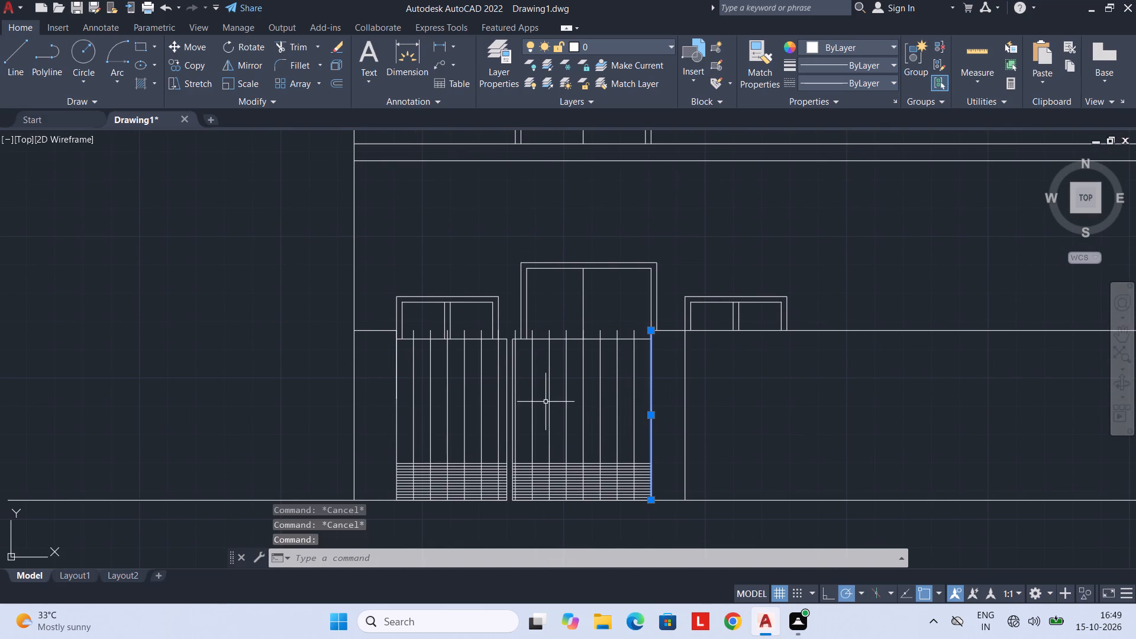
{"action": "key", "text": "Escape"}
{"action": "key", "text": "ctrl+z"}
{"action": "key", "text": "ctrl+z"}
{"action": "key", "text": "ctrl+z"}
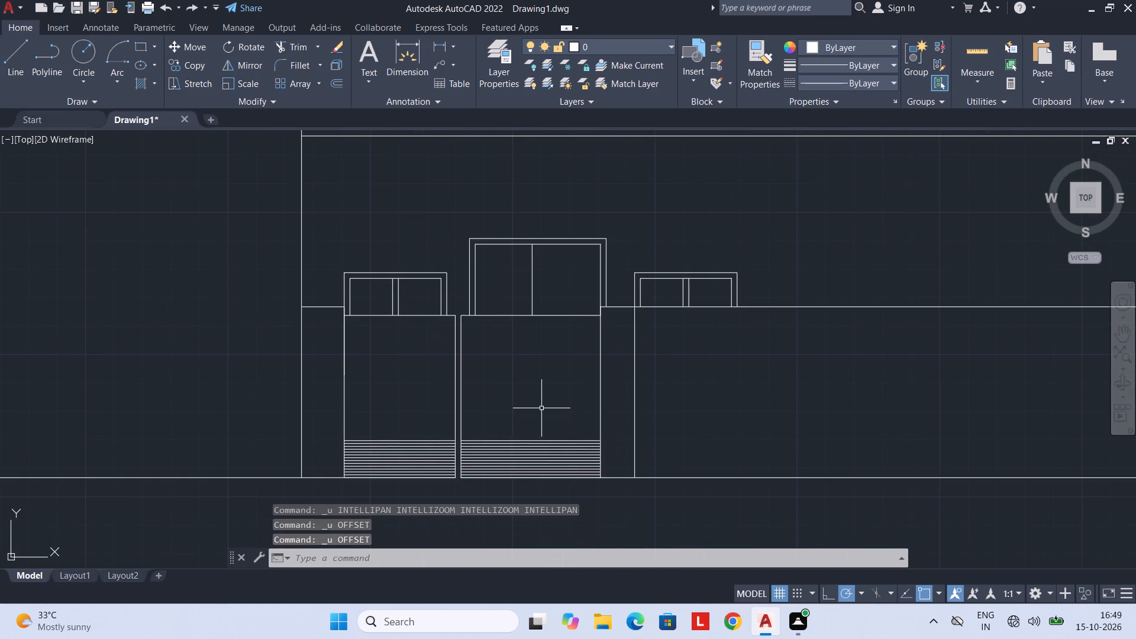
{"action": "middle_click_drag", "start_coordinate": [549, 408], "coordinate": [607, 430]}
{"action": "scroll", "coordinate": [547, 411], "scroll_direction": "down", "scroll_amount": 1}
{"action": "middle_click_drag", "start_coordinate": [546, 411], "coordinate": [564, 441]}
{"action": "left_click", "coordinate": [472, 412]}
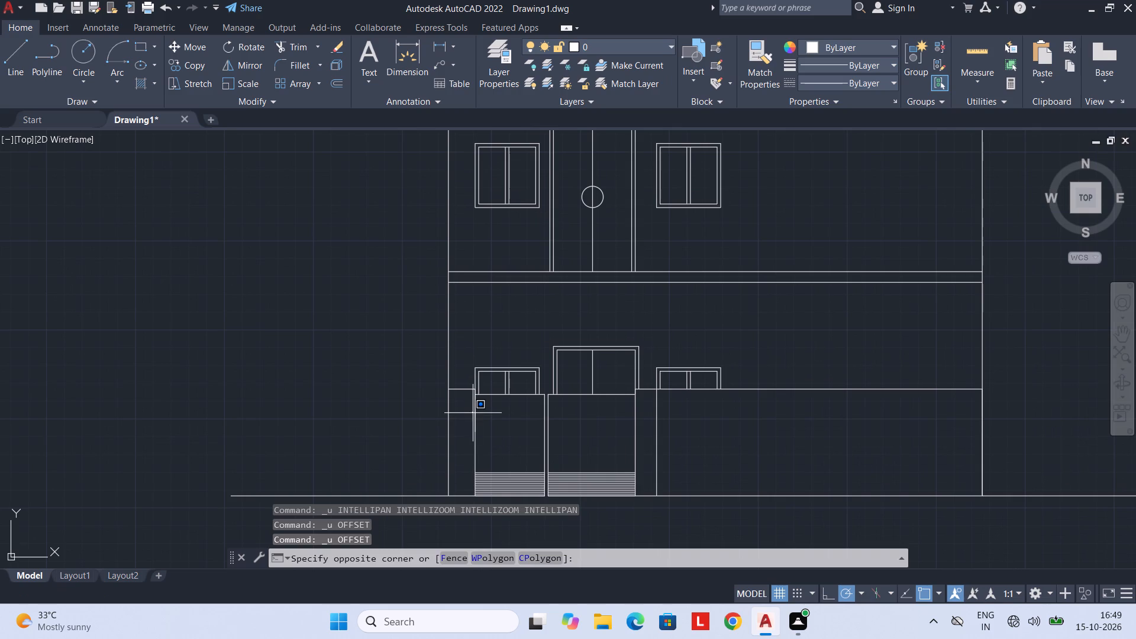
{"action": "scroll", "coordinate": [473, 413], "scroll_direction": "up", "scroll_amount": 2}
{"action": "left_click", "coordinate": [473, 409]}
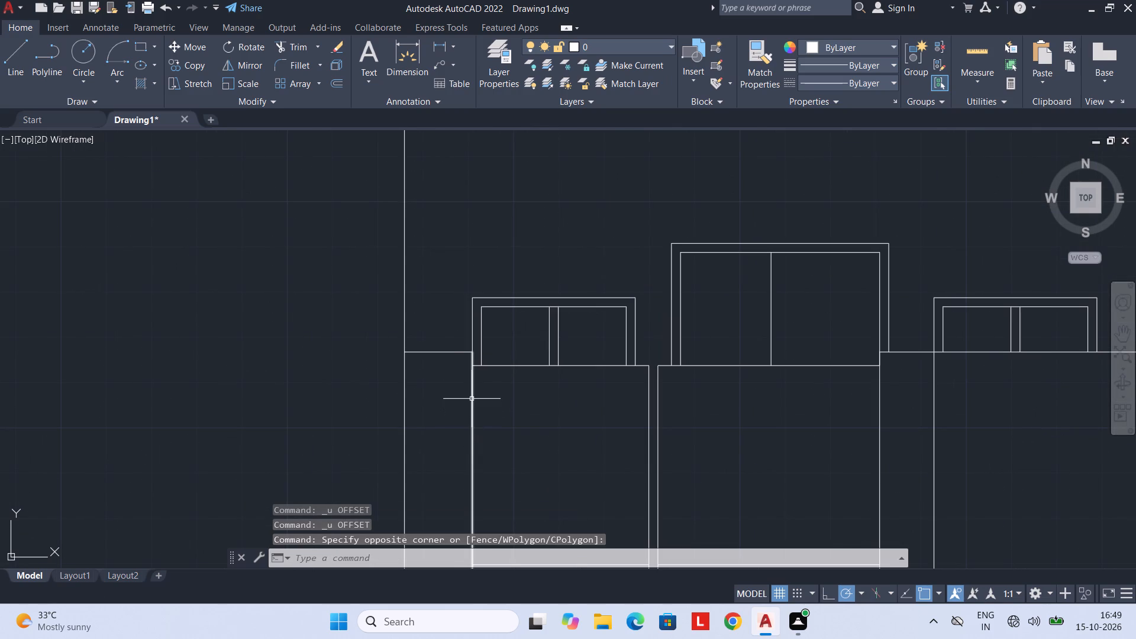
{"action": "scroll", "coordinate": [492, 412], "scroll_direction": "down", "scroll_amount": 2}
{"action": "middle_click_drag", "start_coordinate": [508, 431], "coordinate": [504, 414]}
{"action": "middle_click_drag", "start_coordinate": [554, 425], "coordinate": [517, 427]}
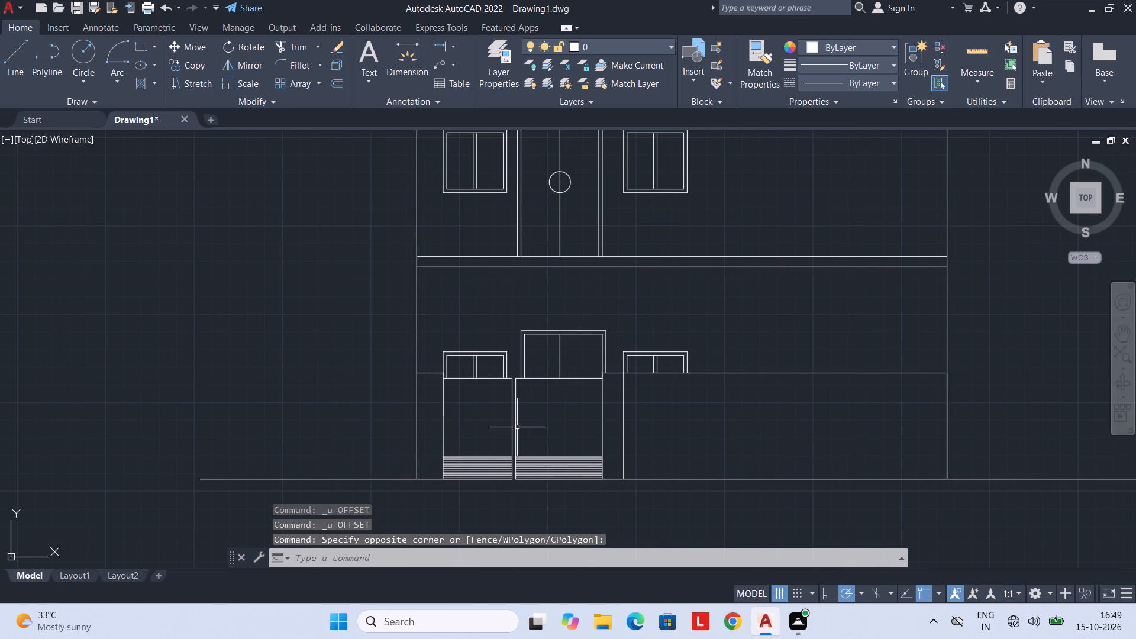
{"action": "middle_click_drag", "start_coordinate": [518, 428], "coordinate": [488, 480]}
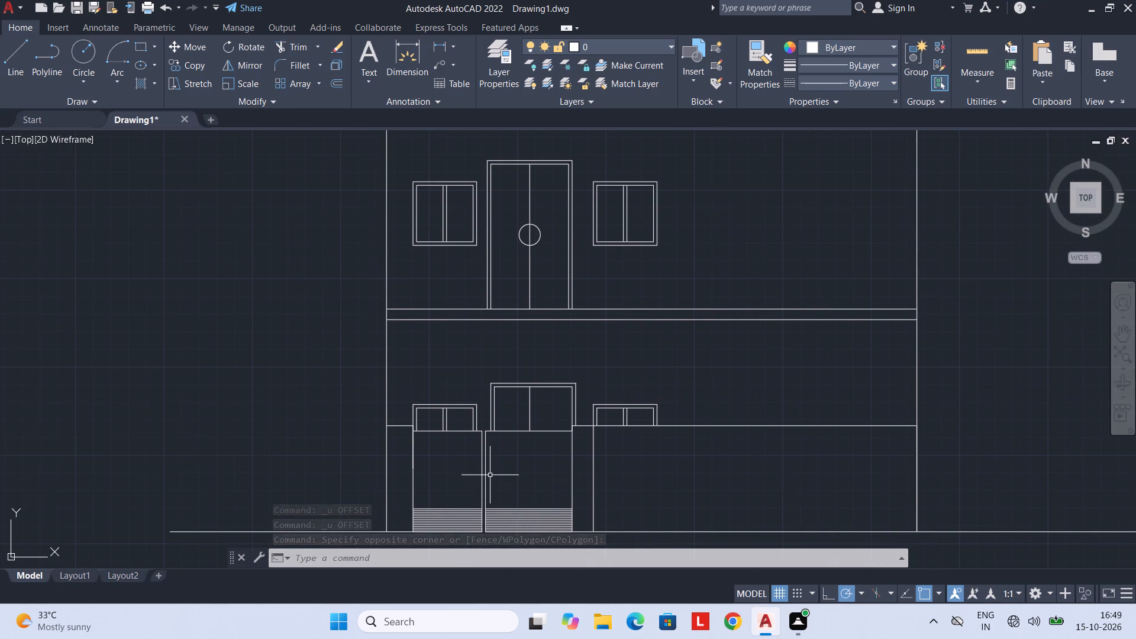
Draw two decorative circles on the left gate leaf above the slats, with radii of about 5.7" and 5".
{"action": "key", "text": "c"}
{"action": "key", "text": "space"}
{"action": "left_click", "coordinate": [428, 464]}
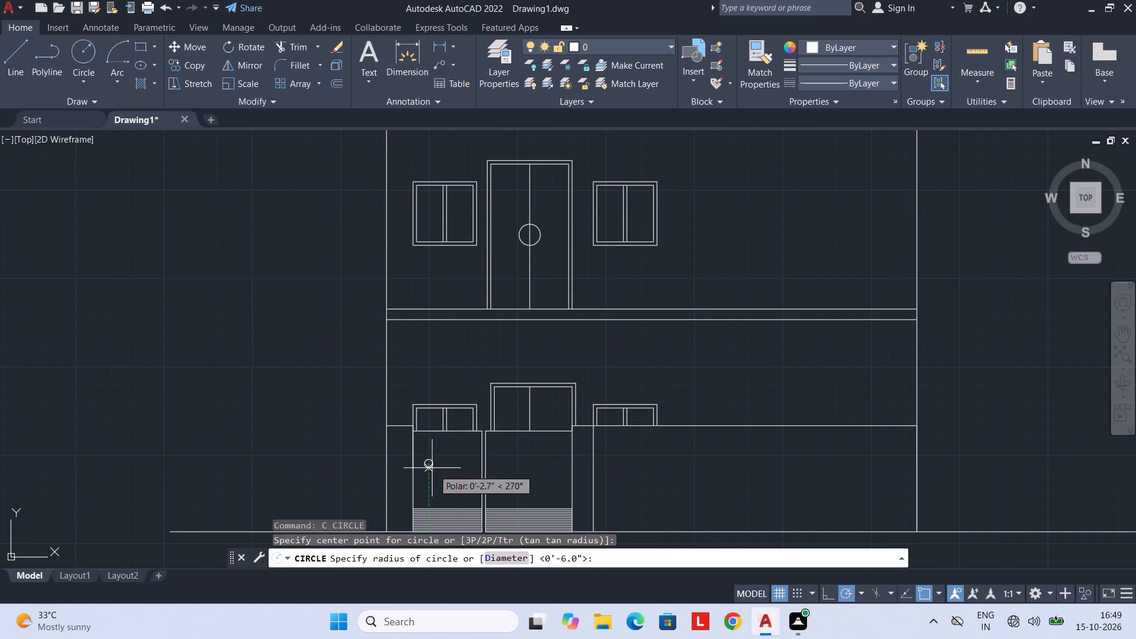
{"action": "left_click", "coordinate": [438, 472]}
{"action": "key", "text": "space"}
{"action": "left_click", "coordinate": [458, 475]}
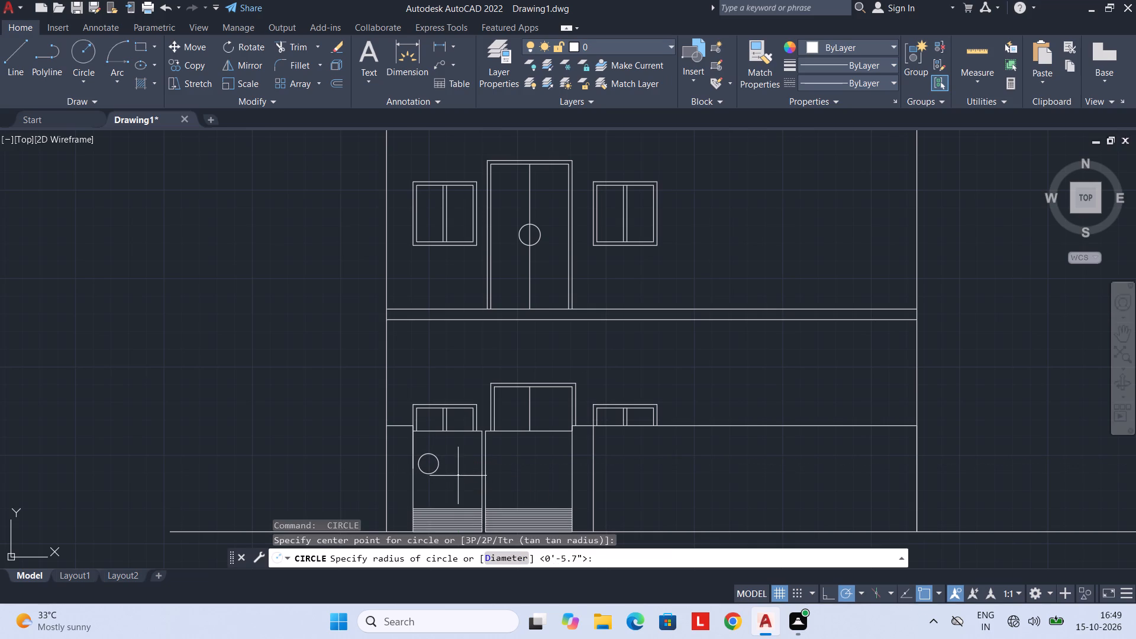
{"action": "left_click", "coordinate": [462, 484]}
Draw two decorative circles on the right gate leaf above the slats, the first with a radius of about 6".
{"action": "key", "text": "space"}
{"action": "left_click", "coordinate": [503, 473]}
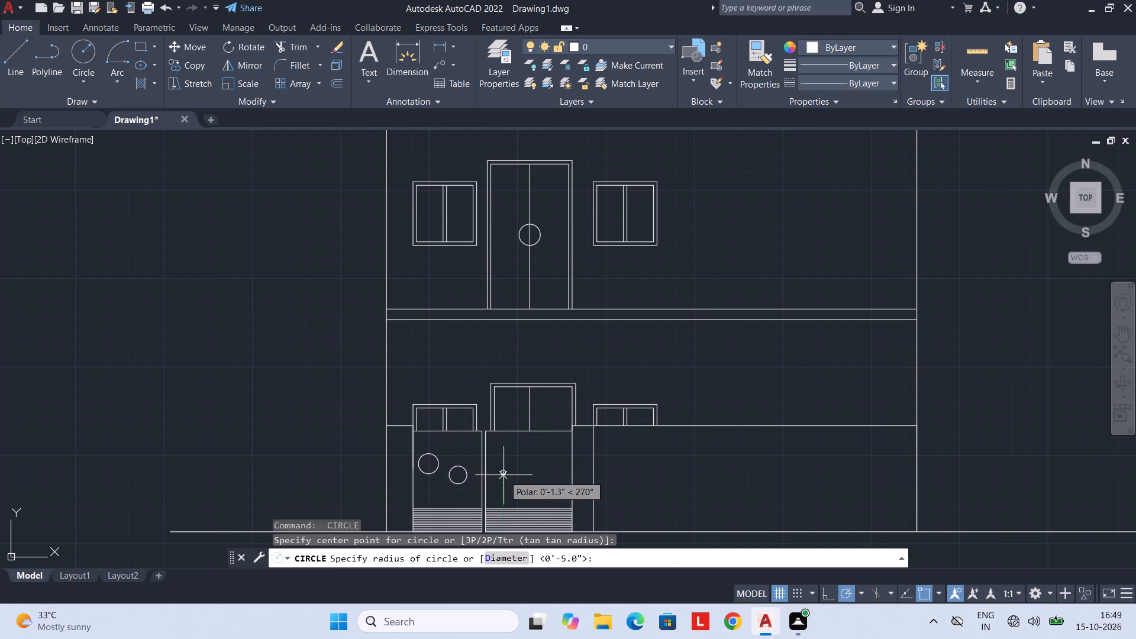
{"action": "left_click", "coordinate": [508, 483]}
{"action": "key", "text": "space"}
{"action": "left_click", "coordinate": [541, 469]}
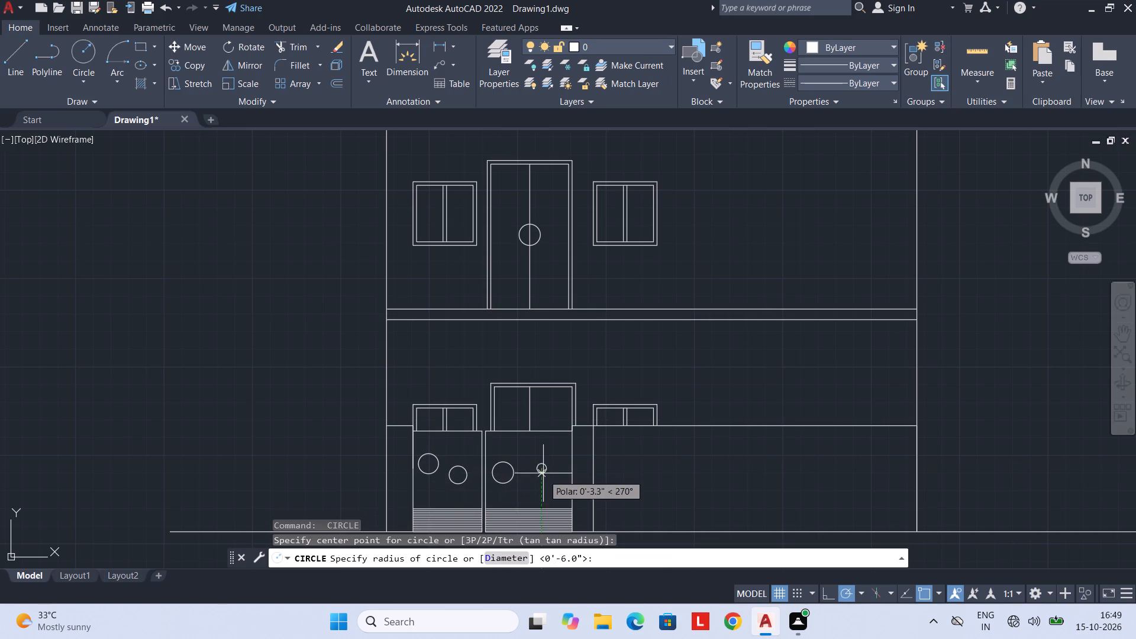
Finish the circle of about 6.7" radius in the right gate panel and draw one of about 4.3" radius below it.
{"action": "left_click", "coordinate": [543, 480]}
{"action": "key", "text": "space"}
{"action": "left_click", "coordinate": [528, 488]}
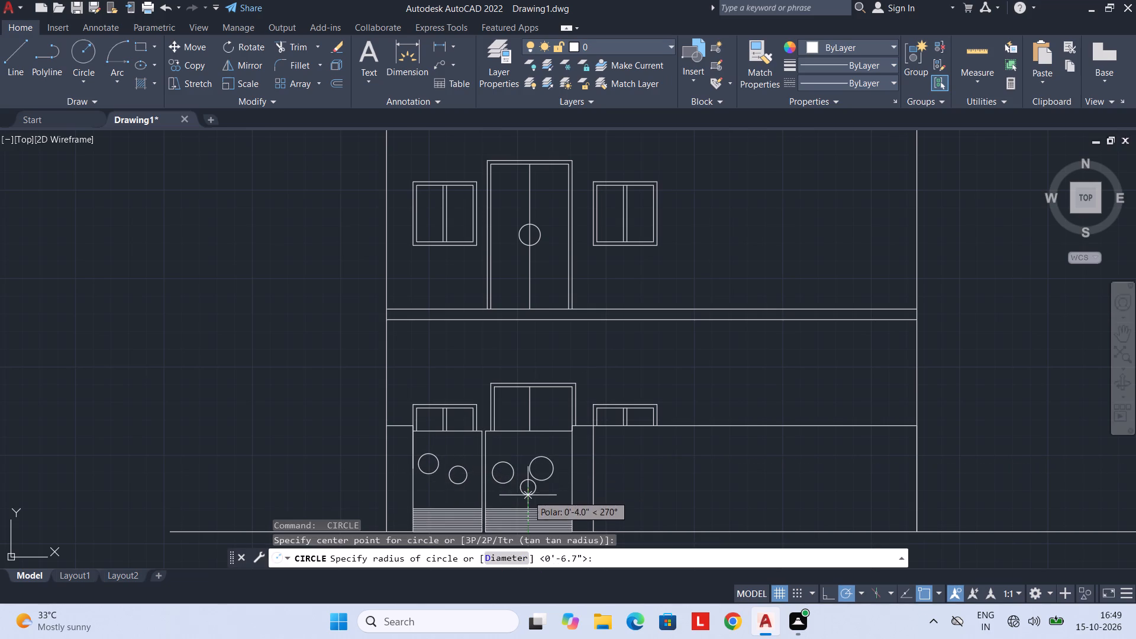
{"action": "left_click", "coordinate": [528, 495]}
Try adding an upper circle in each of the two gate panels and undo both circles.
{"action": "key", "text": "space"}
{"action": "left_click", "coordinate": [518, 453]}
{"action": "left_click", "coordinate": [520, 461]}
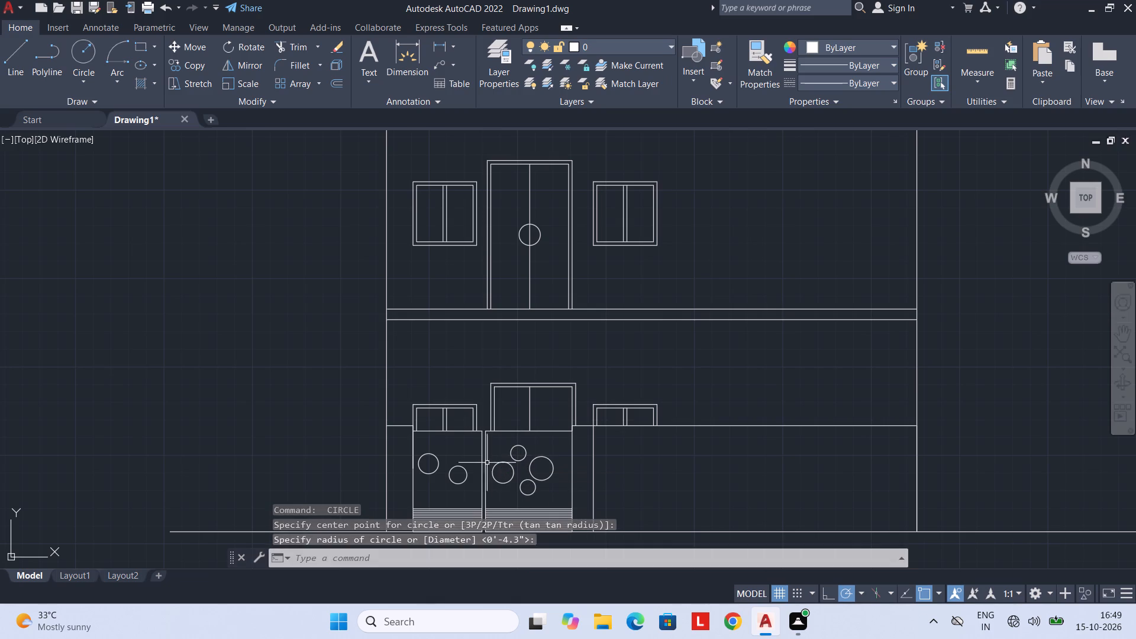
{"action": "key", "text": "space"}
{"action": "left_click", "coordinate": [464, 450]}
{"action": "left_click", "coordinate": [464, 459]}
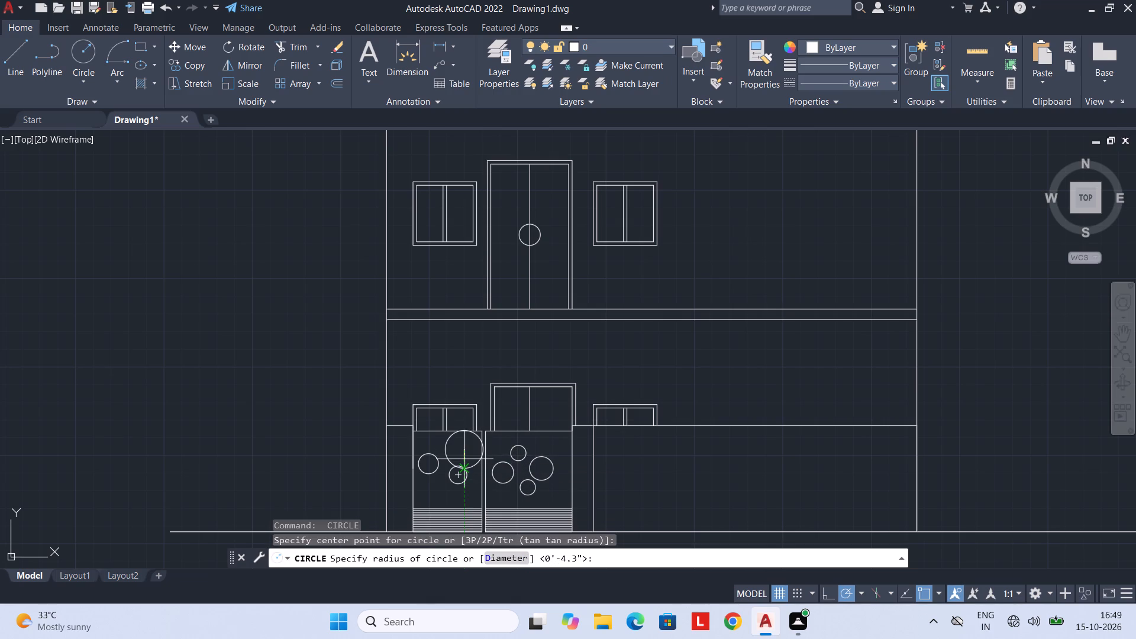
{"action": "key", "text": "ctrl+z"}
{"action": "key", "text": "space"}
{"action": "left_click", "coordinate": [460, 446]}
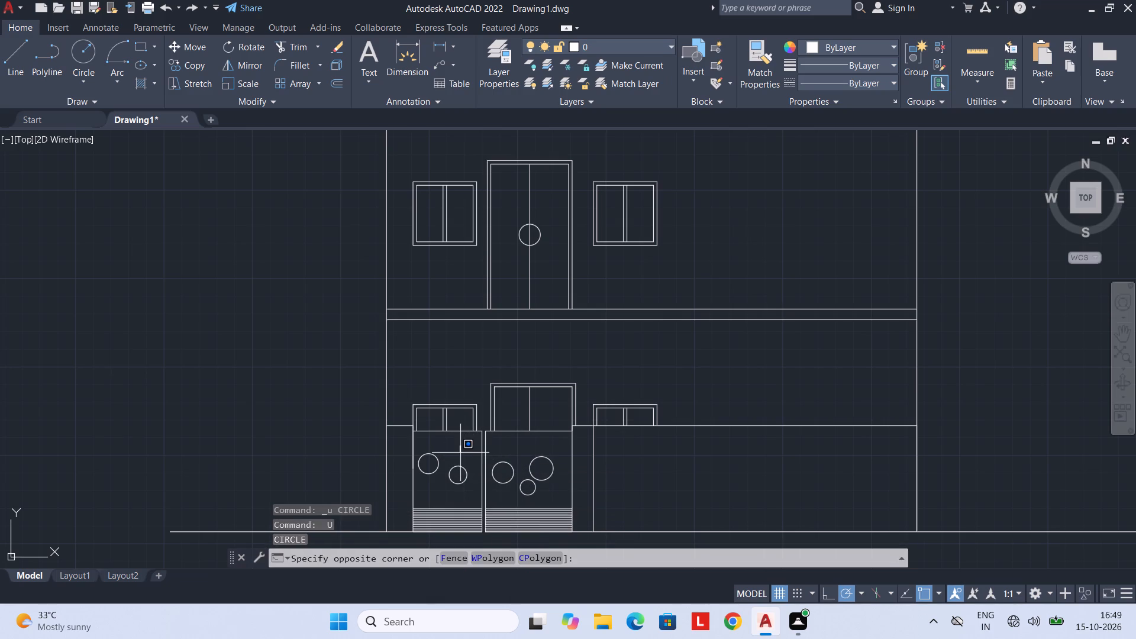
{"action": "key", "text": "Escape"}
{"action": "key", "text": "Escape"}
Draw two more circles in the left gate panel, about 3.8" radius near its top and about 4" radius above the slats.
{"action": "key", "text": "c"}
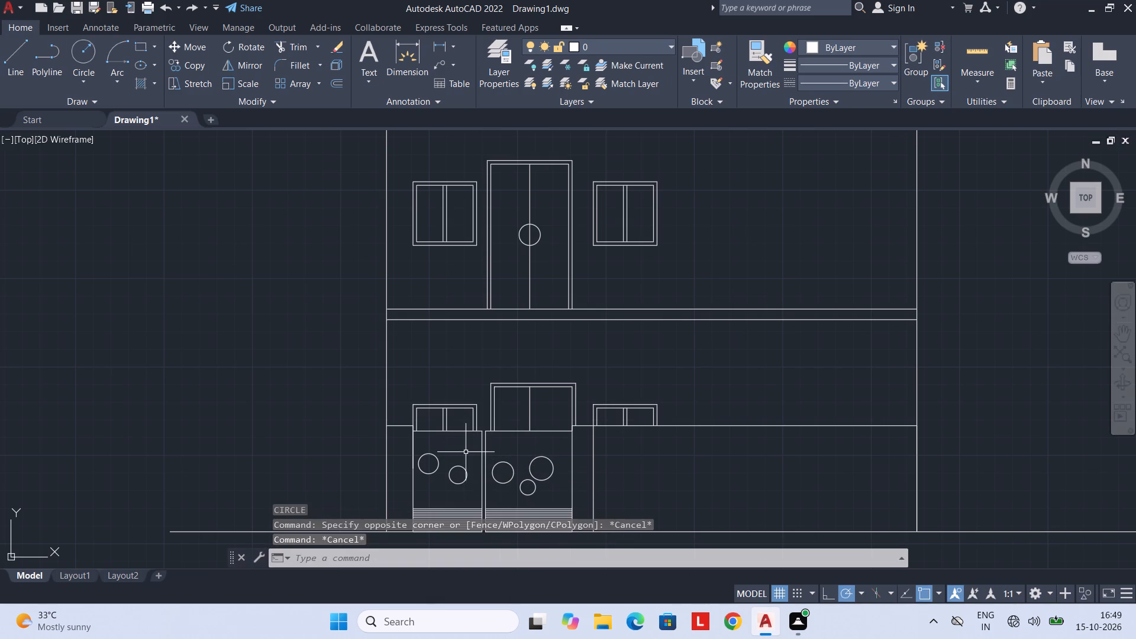
{"action": "key", "text": "space"}
{"action": "scroll", "coordinate": [450, 449], "scroll_direction": "up", "scroll_amount": 1}
{"action": "left_click", "coordinate": [465, 446]}
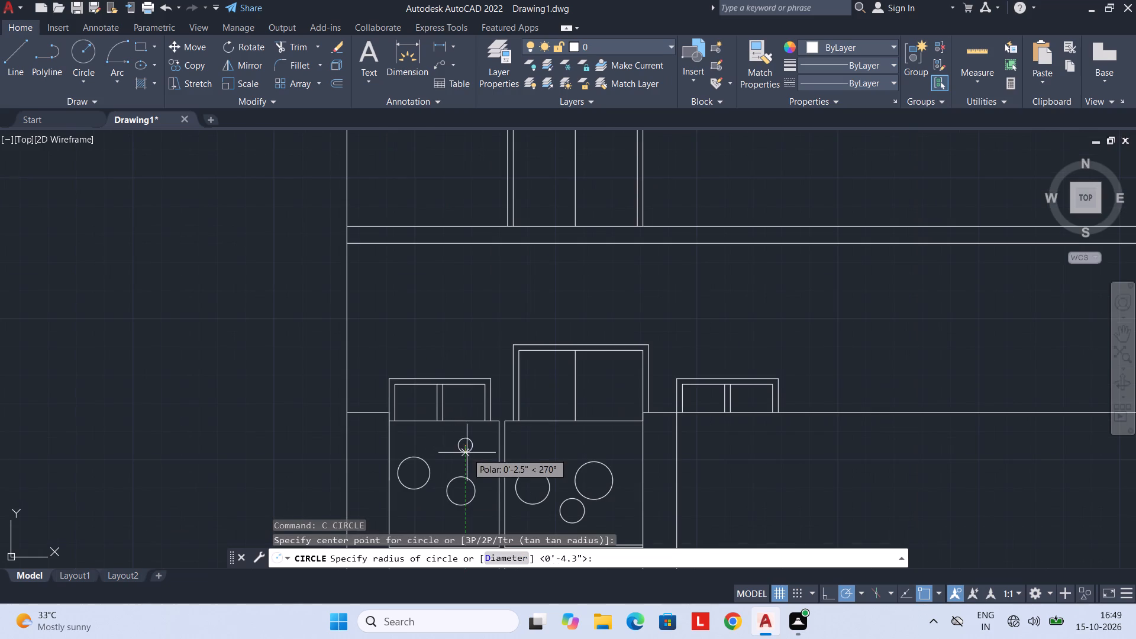
{"action": "left_click", "coordinate": [467, 456]}
{"action": "middle_click_drag", "start_coordinate": [467, 463], "coordinate": [469, 405]}
{"action": "key", "text": "space"}
{"action": "left_click", "coordinate": [430, 453]}
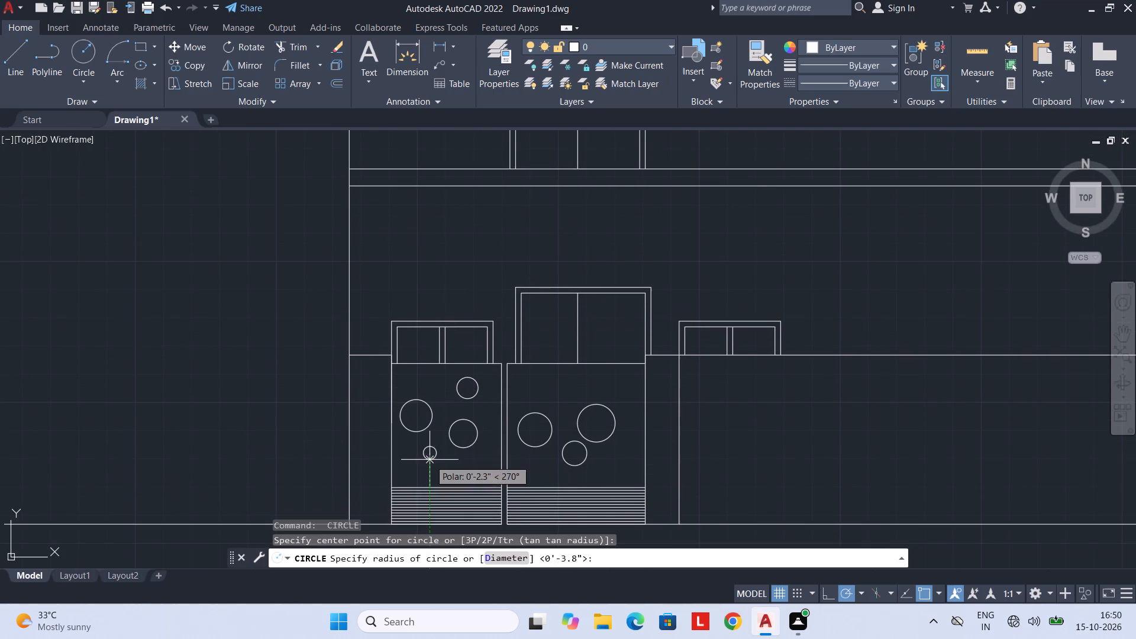
{"action": "left_click", "coordinate": [432, 464]}
Draw a circle of about 4.5" radius in the upper part of the right gate panel, between its two larger circles.
{"action": "scroll", "coordinate": [547, 440], "scroll_direction": "down", "scroll_amount": 2}
{"action": "middle_click_drag", "start_coordinate": [551, 434], "coordinate": [508, 460]}
{"action": "scroll", "coordinate": [505, 444], "scroll_direction": "up", "scroll_amount": 1}
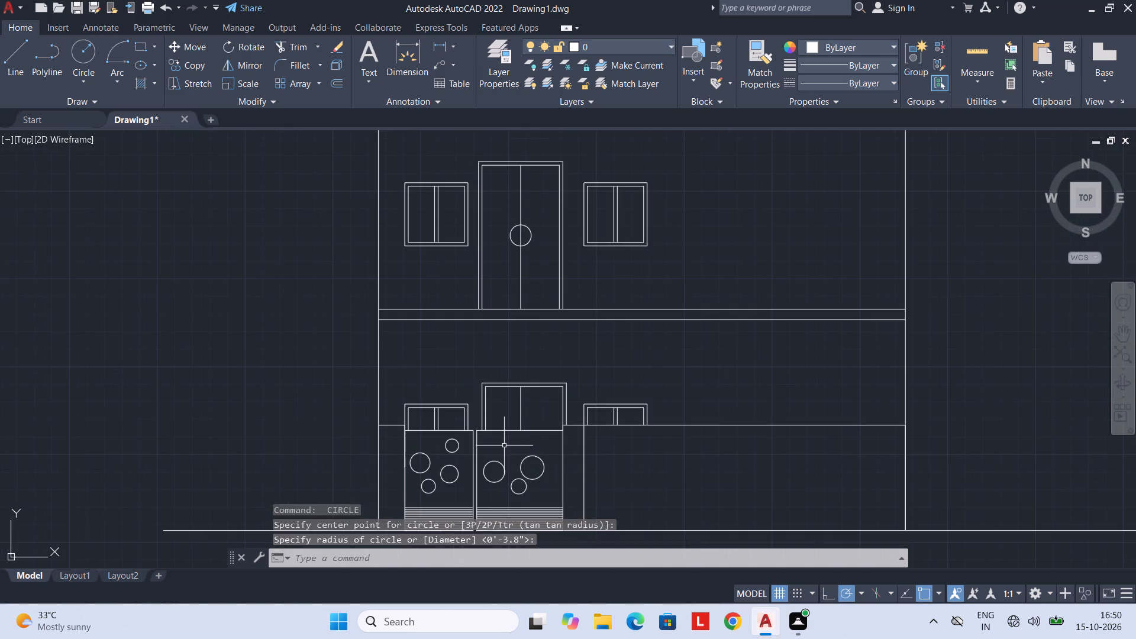
{"action": "key", "text": "space"}
{"action": "left_click", "coordinate": [511, 444]}
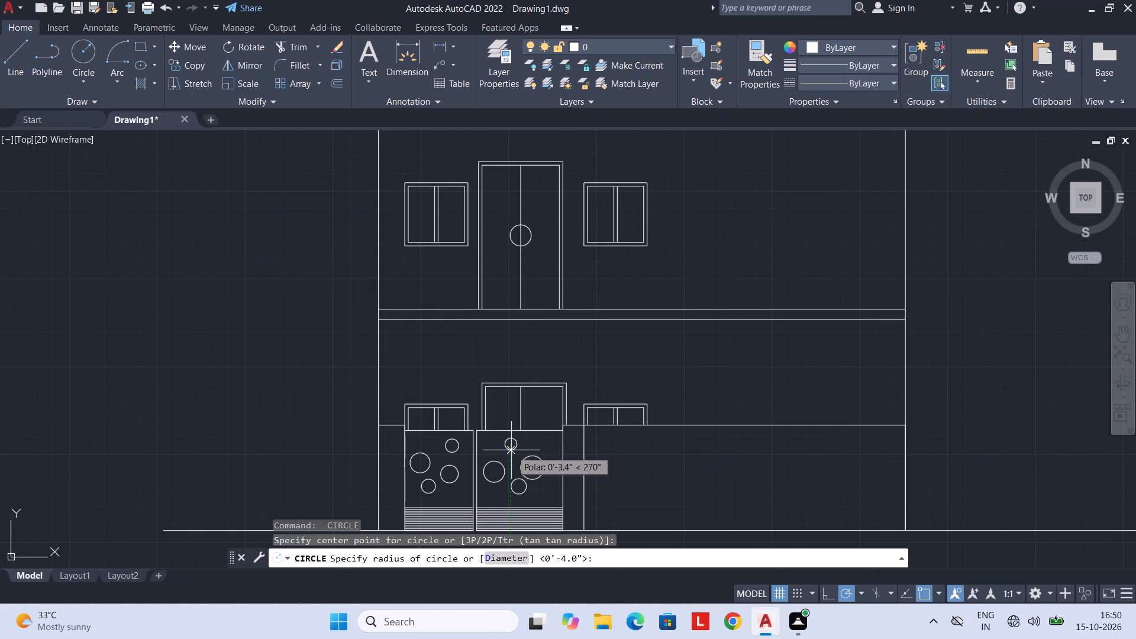
{"action": "scroll", "coordinate": [512, 449], "scroll_direction": "up", "scroll_amount": 1}
{"action": "key", "text": "Escape"}
{"action": "scroll", "coordinate": [512, 449], "scroll_direction": "up", "scroll_amount": 2}
{"action": "key", "text": "space"}
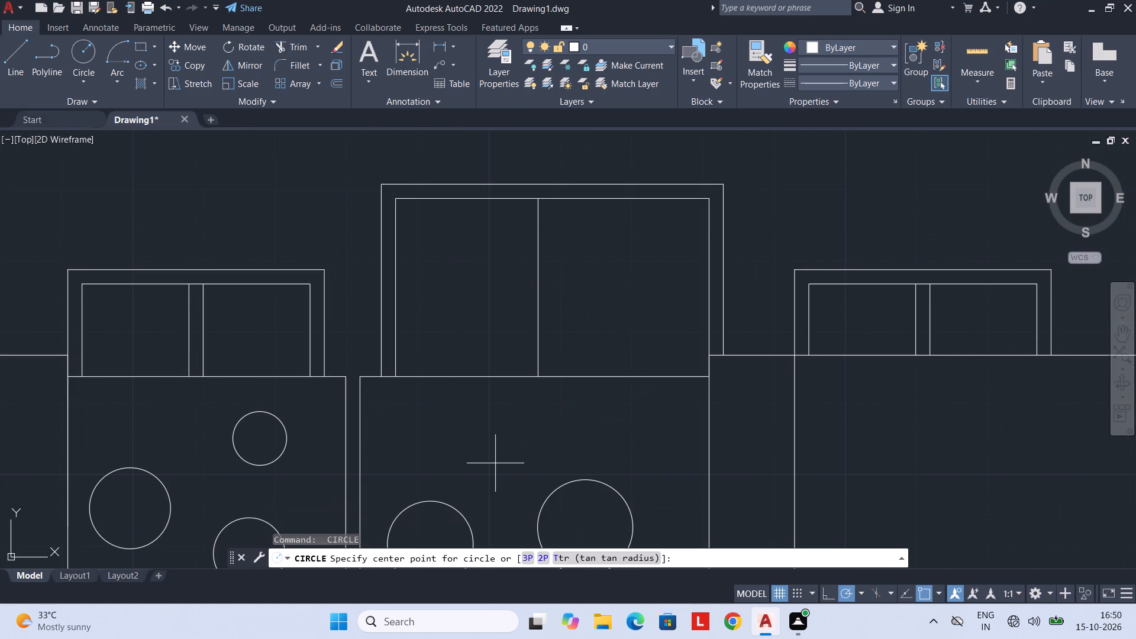
{"action": "left_click", "coordinate": [492, 467]}
{"action": "left_click", "coordinate": [501, 498]}
{"action": "scroll", "coordinate": [519, 451], "scroll_direction": "down", "scroll_amount": 3}
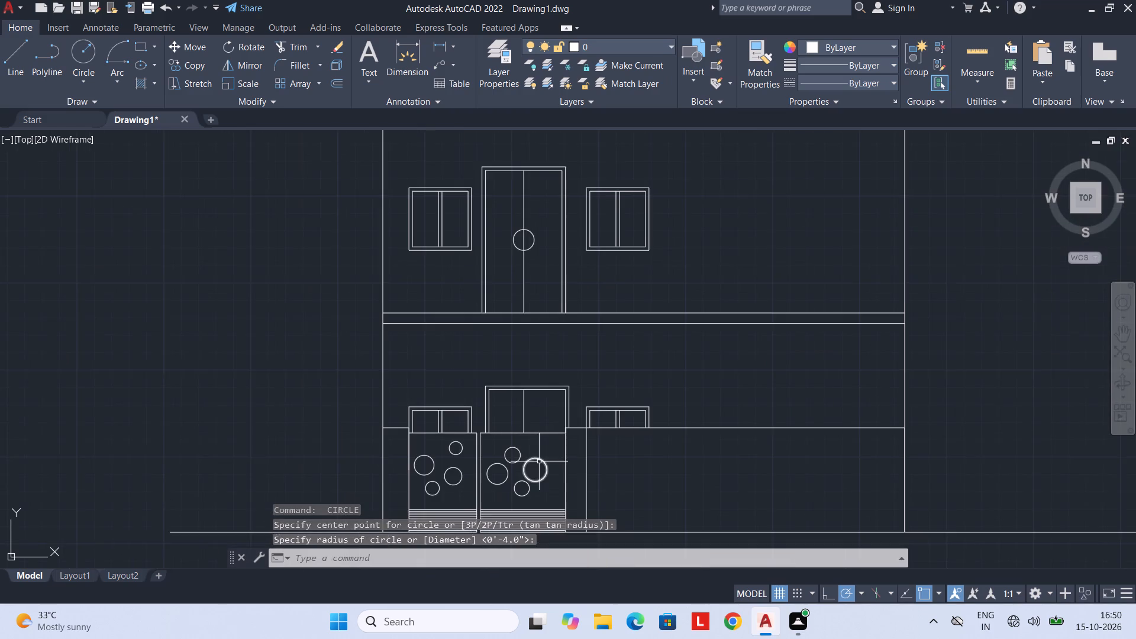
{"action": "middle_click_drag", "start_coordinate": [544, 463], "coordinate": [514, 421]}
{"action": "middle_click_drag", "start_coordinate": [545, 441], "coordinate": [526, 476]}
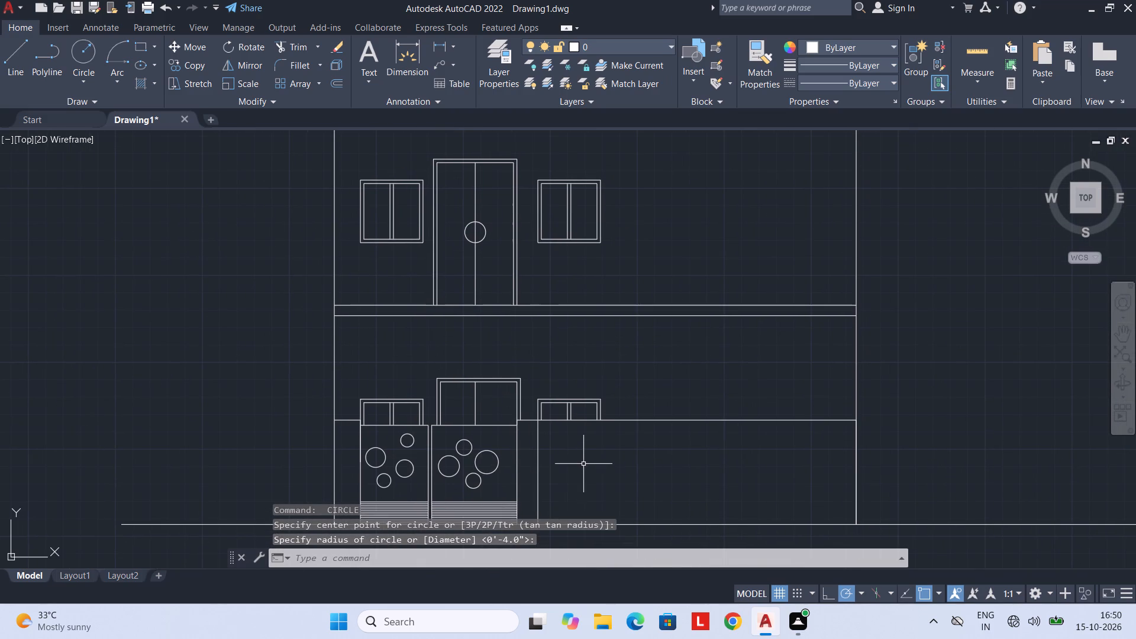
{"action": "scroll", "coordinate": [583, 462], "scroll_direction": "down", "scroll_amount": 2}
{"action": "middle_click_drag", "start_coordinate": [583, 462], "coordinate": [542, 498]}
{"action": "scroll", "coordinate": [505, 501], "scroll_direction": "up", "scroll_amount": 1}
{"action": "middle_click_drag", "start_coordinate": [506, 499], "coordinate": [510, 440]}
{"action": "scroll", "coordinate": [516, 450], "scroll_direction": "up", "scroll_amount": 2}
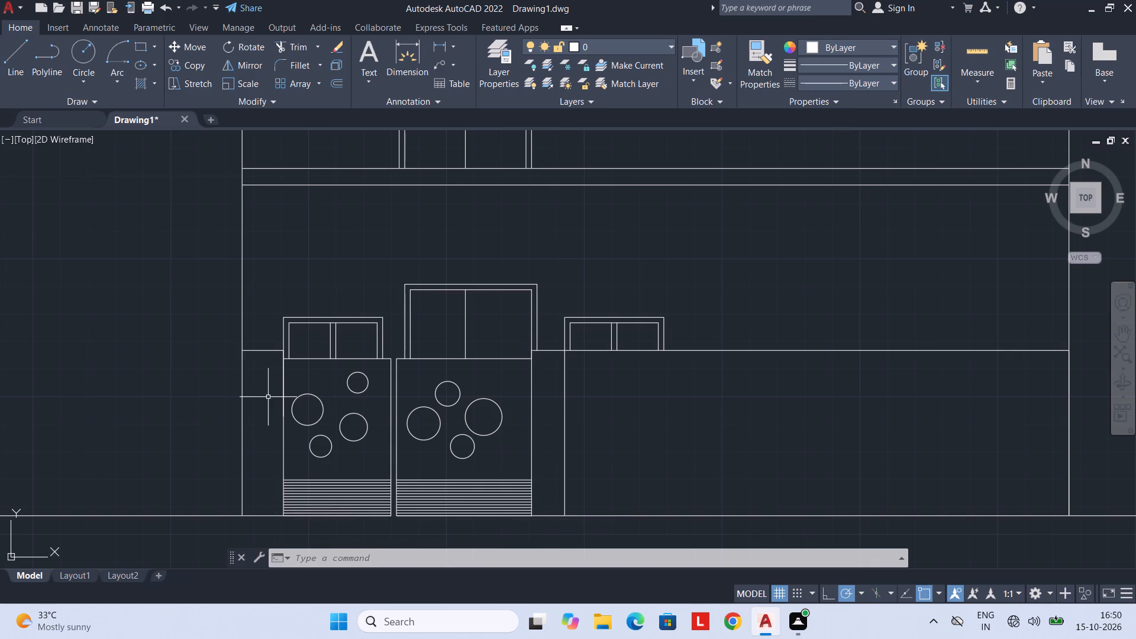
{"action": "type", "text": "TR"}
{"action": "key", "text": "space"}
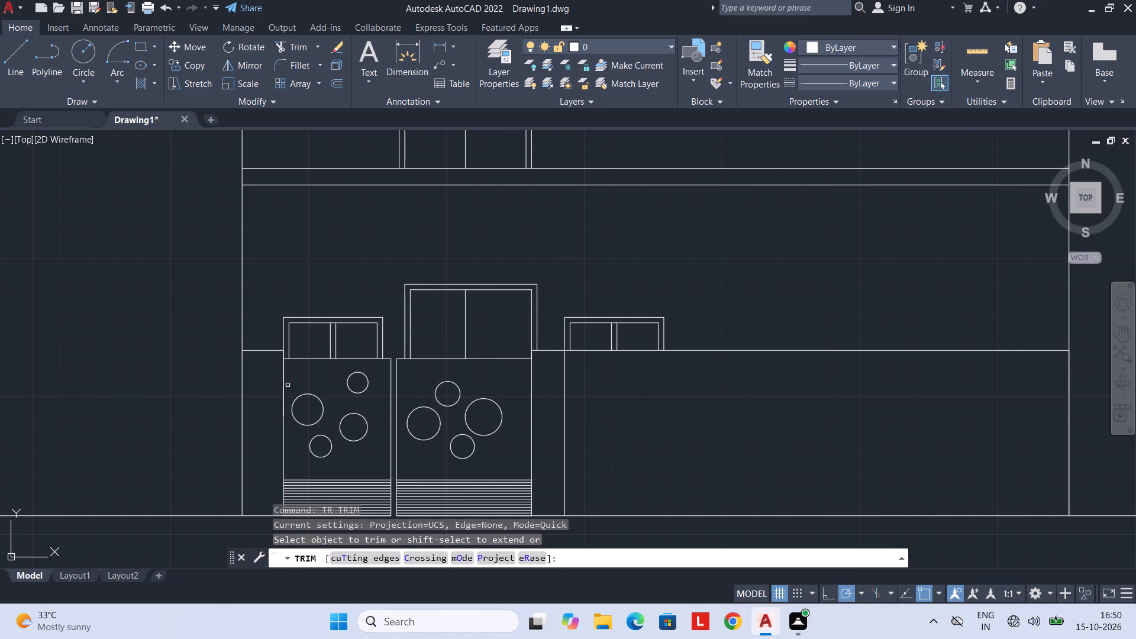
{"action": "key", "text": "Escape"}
Review the decorated gate panels and the whole building elevation.
{"action": "scroll", "coordinate": [450, 460], "scroll_direction": "down", "scroll_amount": 1}
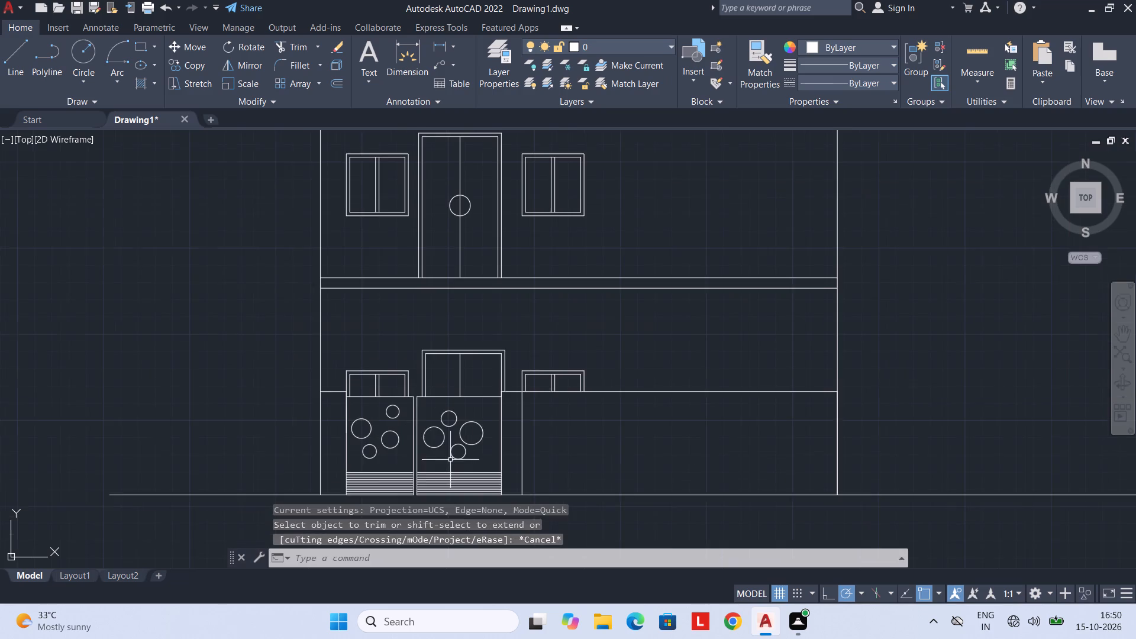
{"action": "middle_click_drag", "start_coordinate": [453, 455], "coordinate": [471, 482]}
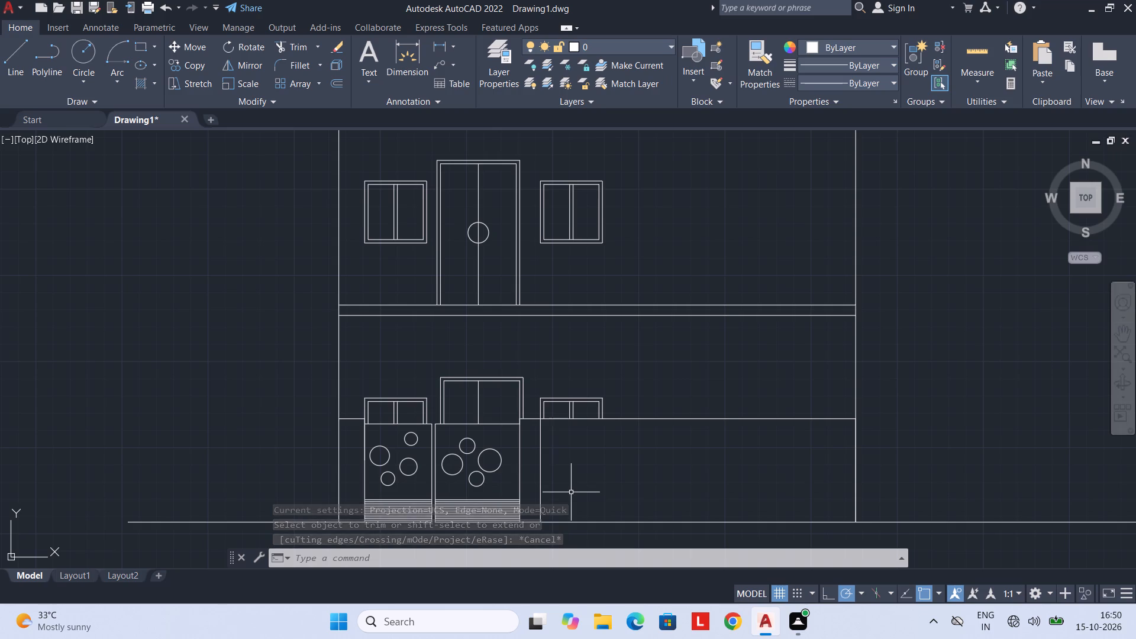
{"action": "middle_click_drag", "start_coordinate": [571, 483], "coordinate": [575, 441]}
{"action": "middle_click_drag", "start_coordinate": [571, 433], "coordinate": [573, 454]}
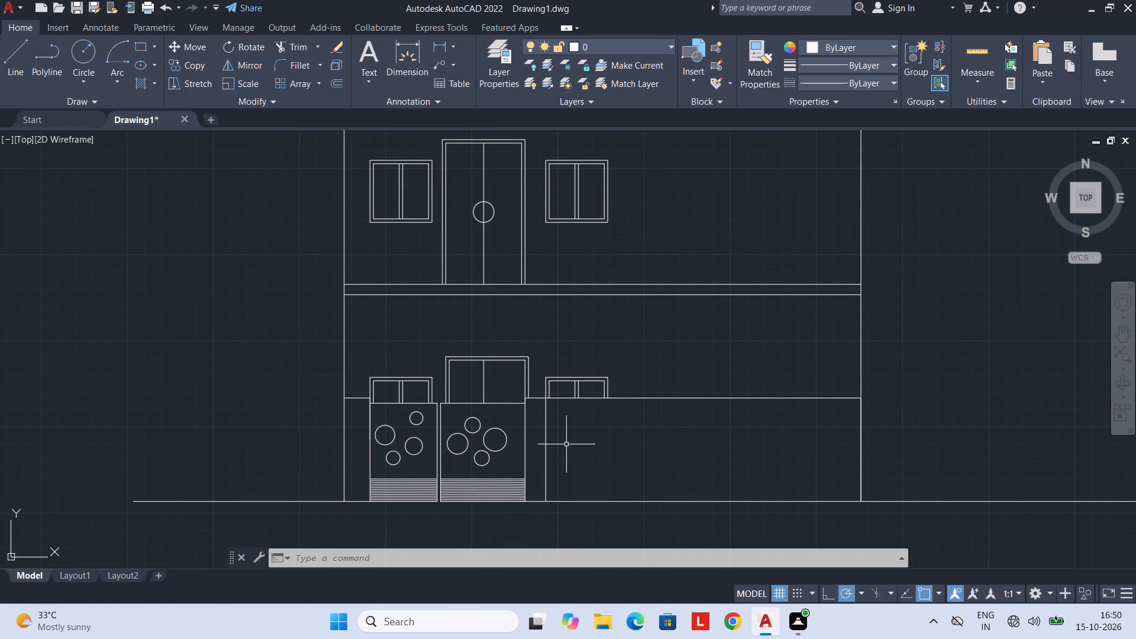
{"action": "middle_click_drag", "start_coordinate": [566, 444], "coordinate": [572, 478]}
{"action": "scroll", "coordinate": [573, 460], "scroll_direction": "down", "scroll_amount": 2}
{"action": "middle_click_drag", "start_coordinate": [575, 461], "coordinate": [546, 464]}
{"action": "middle_click_drag", "start_coordinate": [577, 475], "coordinate": [542, 442]}
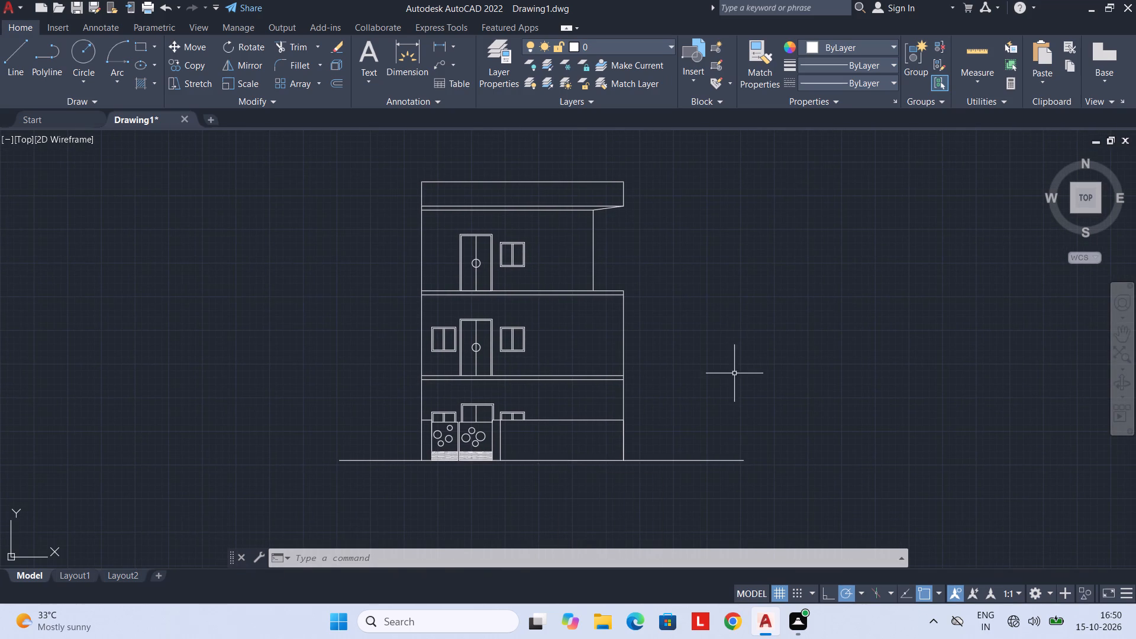
{"action": "middle_click_drag", "start_coordinate": [745, 367], "coordinate": [696, 362]}
{"action": "middle_click_drag", "start_coordinate": [719, 385], "coordinate": [706, 388]}
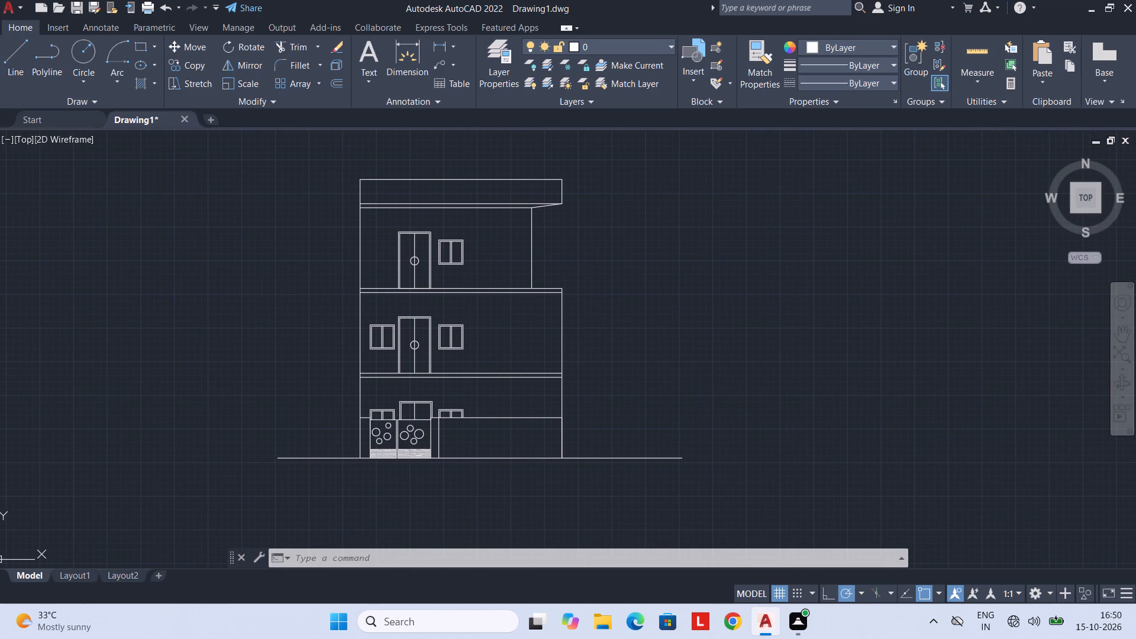
Draw a 0.5' vertical line upward from the midpoint of the short boundary wall top left of the gate.
{"action": "scroll", "coordinate": [567, 419], "scroll_direction": "up", "scroll_amount": 2}
{"action": "middle_click_drag", "start_coordinate": [560, 415], "coordinate": [712, 425]}
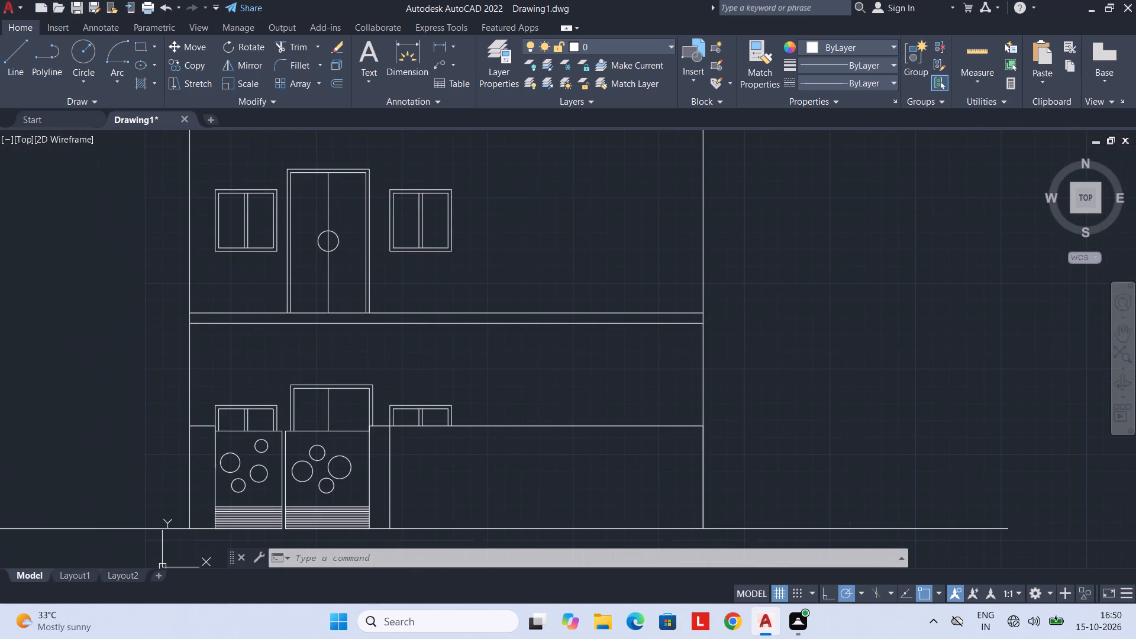
{"action": "middle_click_drag", "start_coordinate": [523, 440], "coordinate": [641, 447]}
{"action": "middle_click_drag", "start_coordinate": [566, 455], "coordinate": [663, 445]}
{"action": "scroll", "coordinate": [370, 425], "scroll_direction": "up", "scroll_amount": 2}
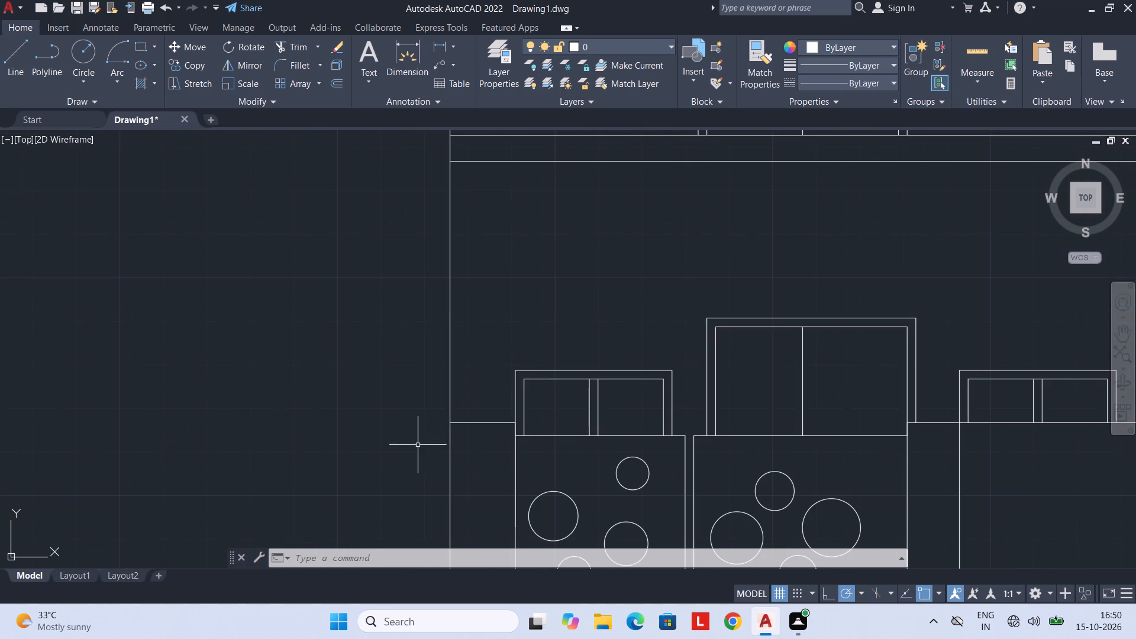
{"action": "key", "text": "l"}
{"action": "key", "text": "space"}
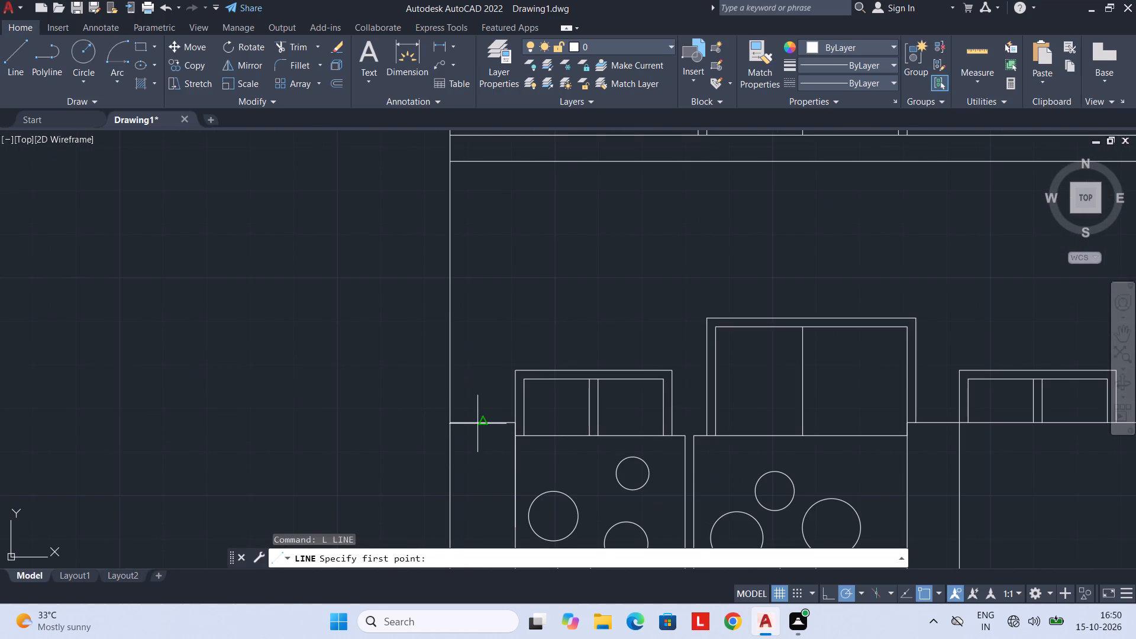
{"action": "left_click", "coordinate": [482, 423]}
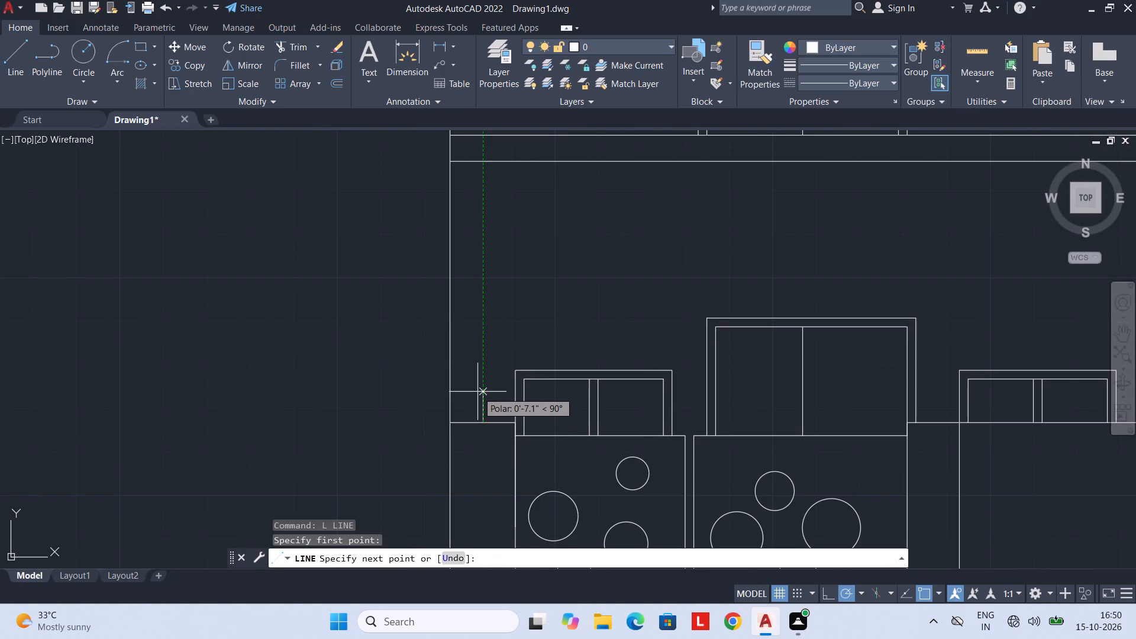
{"action": "type", "text": "0.5'"}
{"action": "key", "text": "Return"}
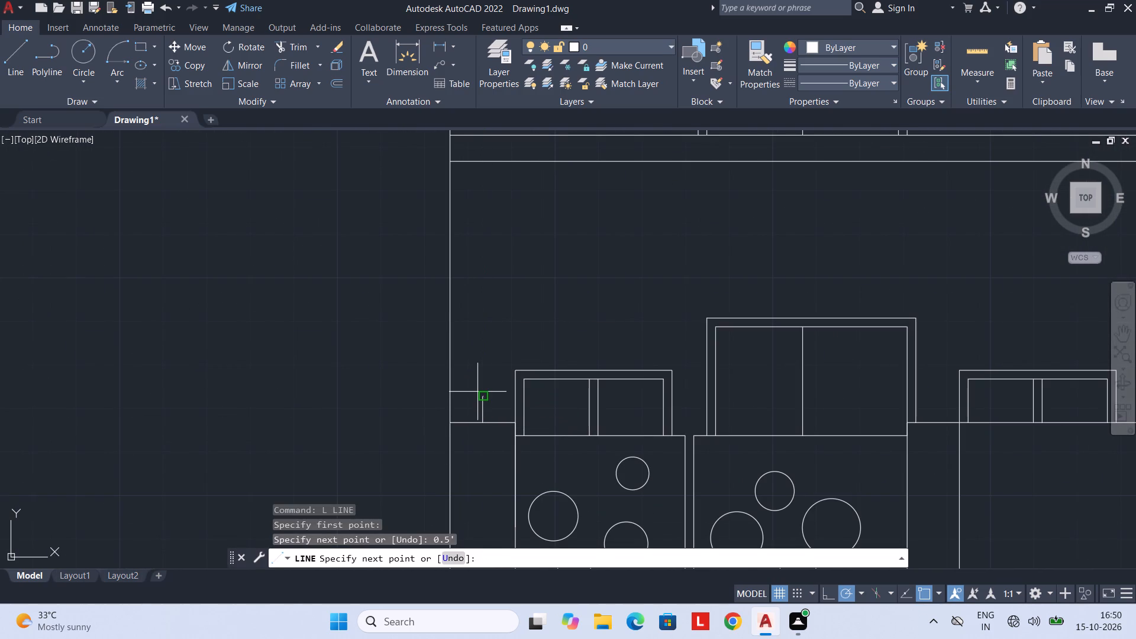
{"action": "key", "text": "Escape"}
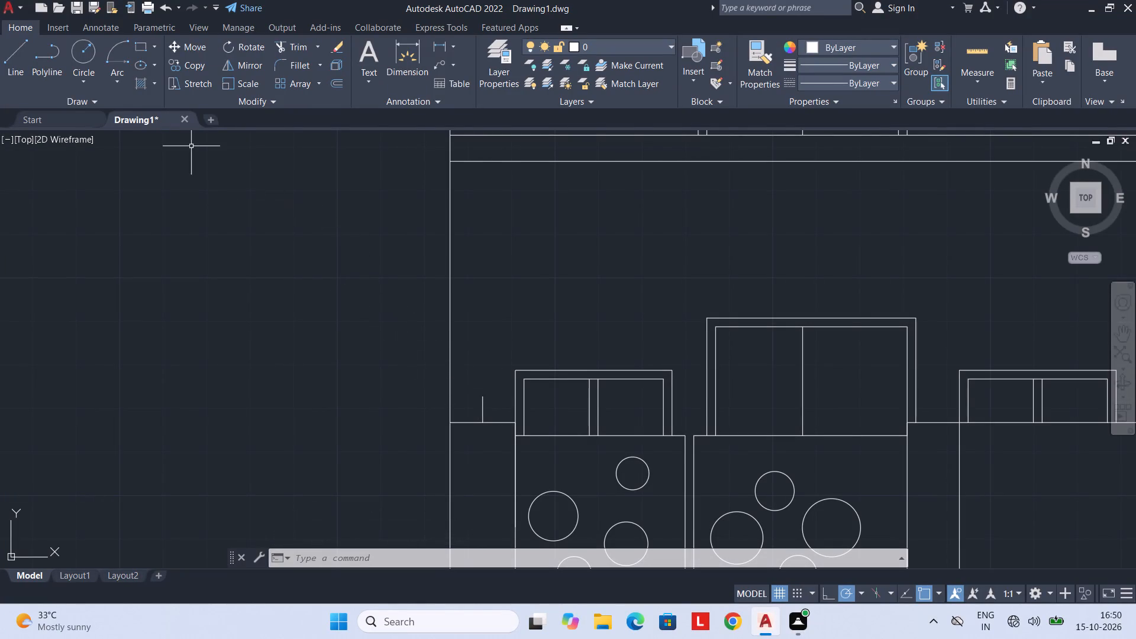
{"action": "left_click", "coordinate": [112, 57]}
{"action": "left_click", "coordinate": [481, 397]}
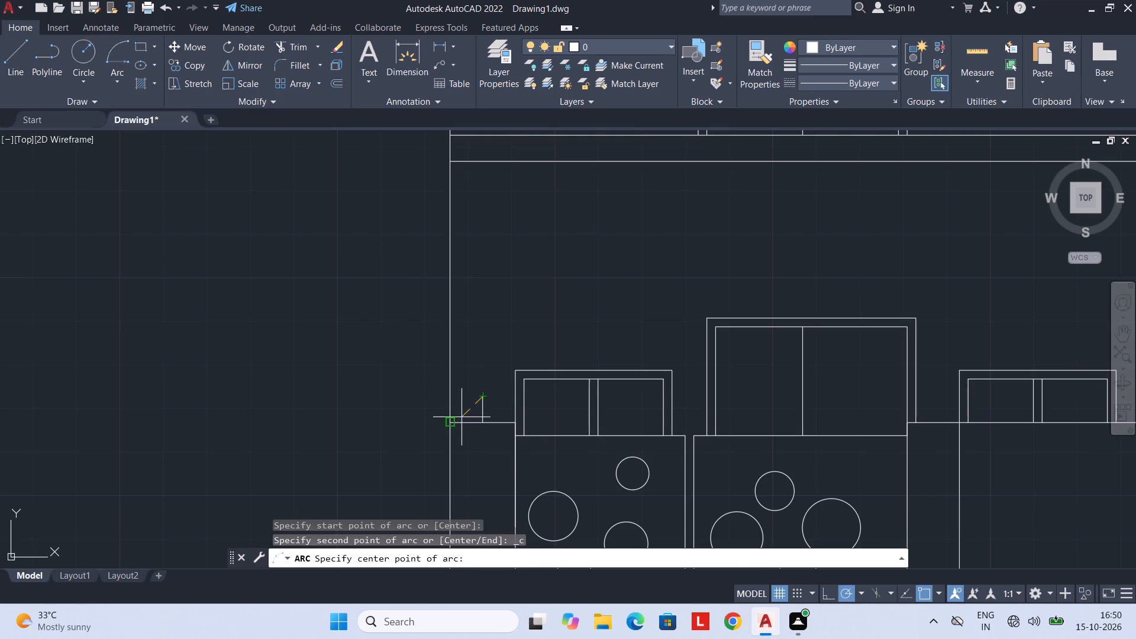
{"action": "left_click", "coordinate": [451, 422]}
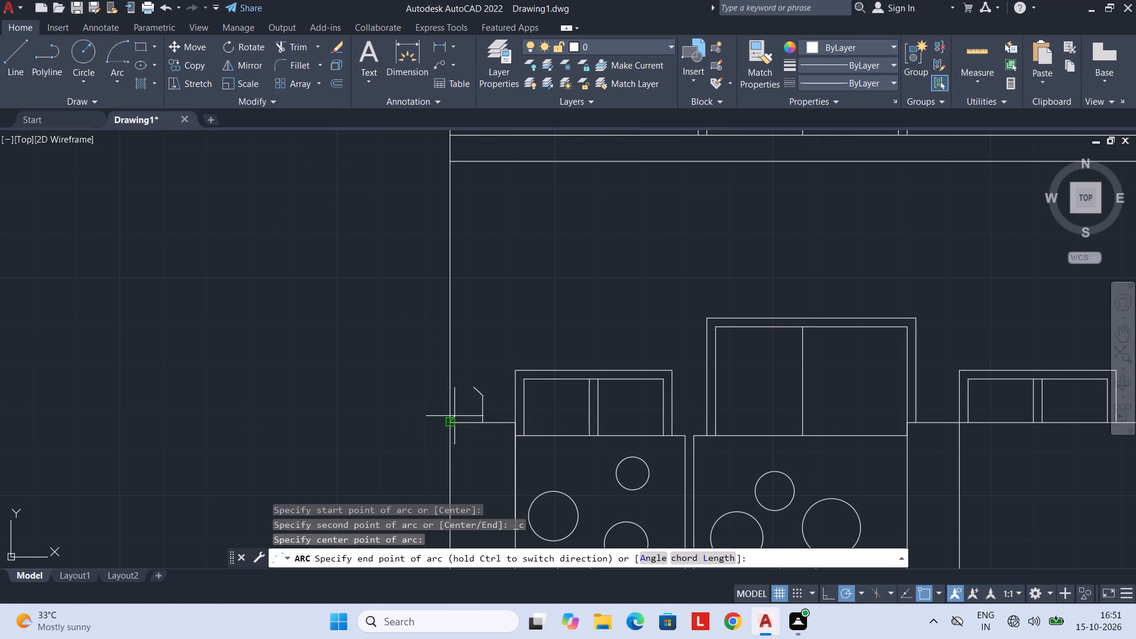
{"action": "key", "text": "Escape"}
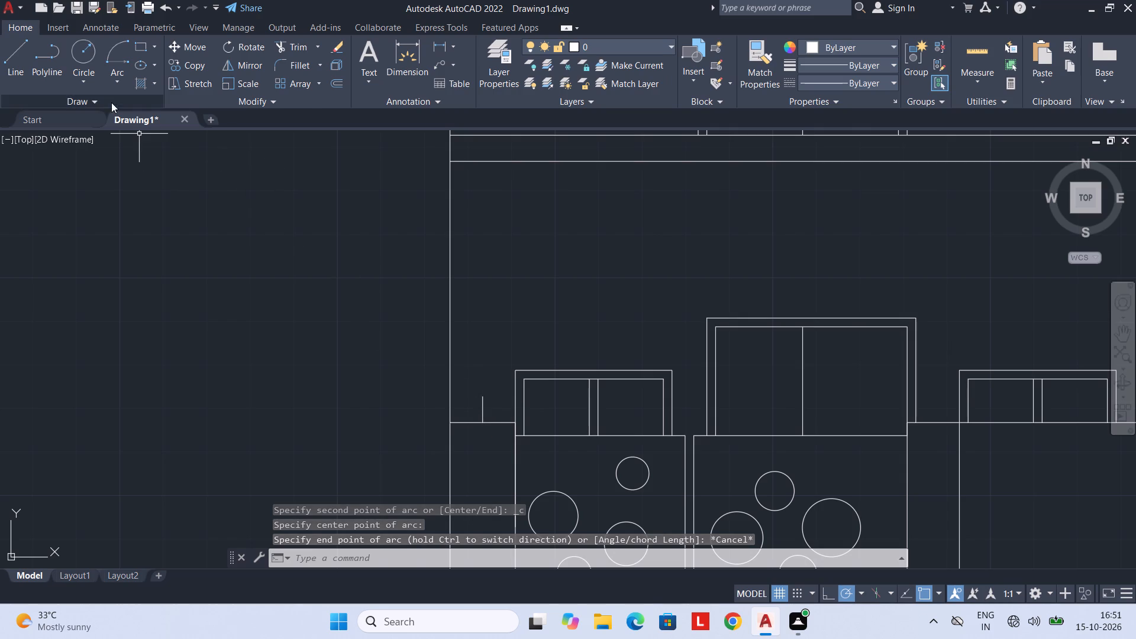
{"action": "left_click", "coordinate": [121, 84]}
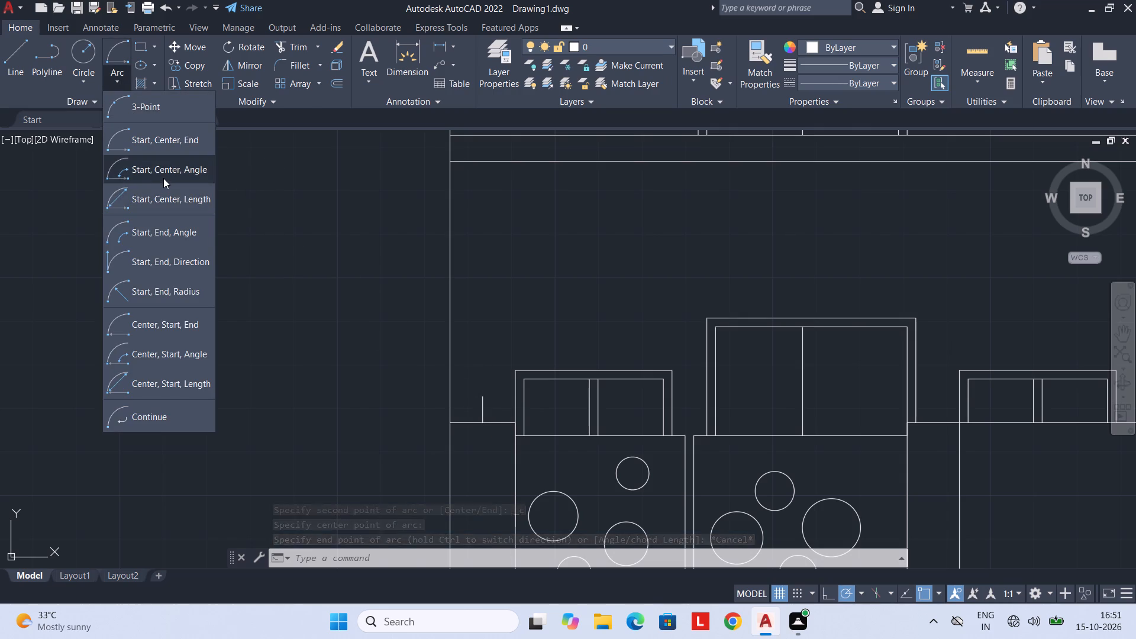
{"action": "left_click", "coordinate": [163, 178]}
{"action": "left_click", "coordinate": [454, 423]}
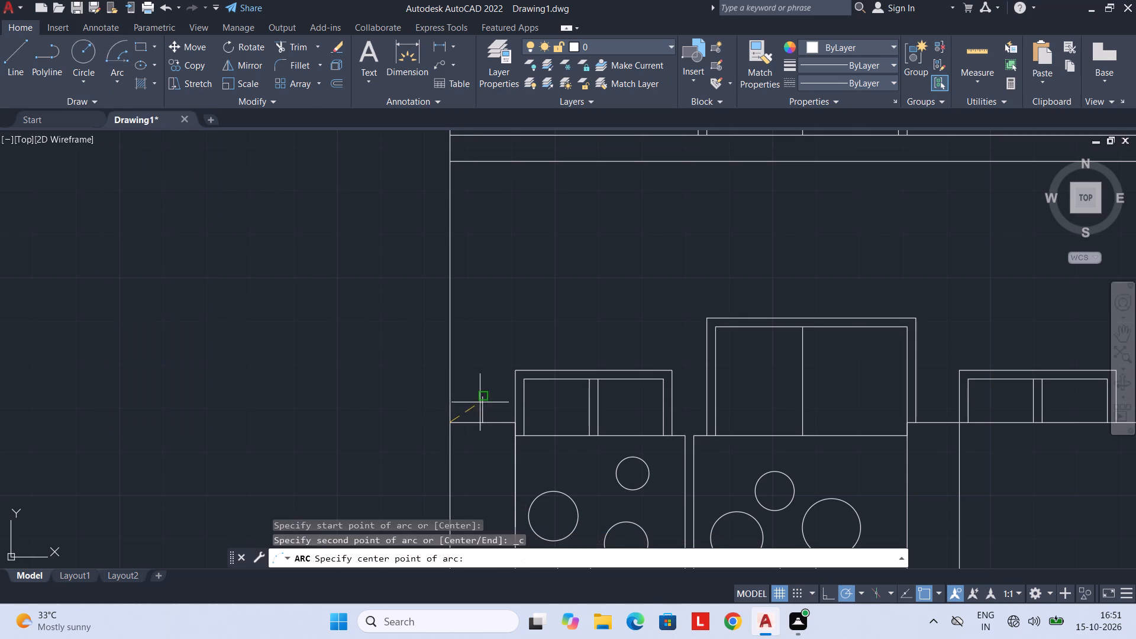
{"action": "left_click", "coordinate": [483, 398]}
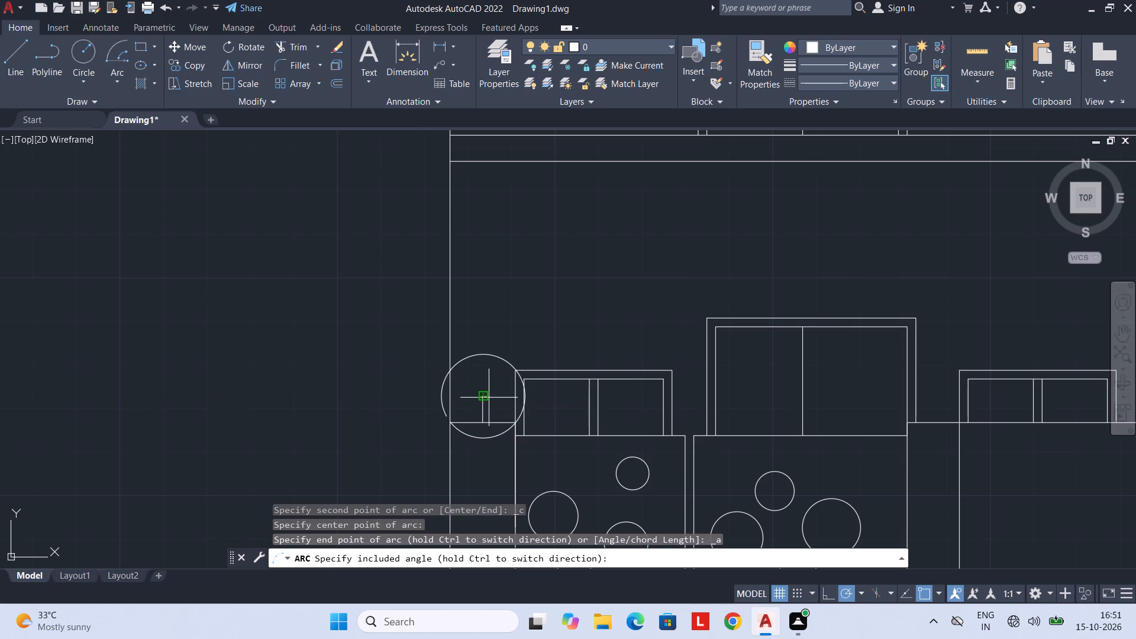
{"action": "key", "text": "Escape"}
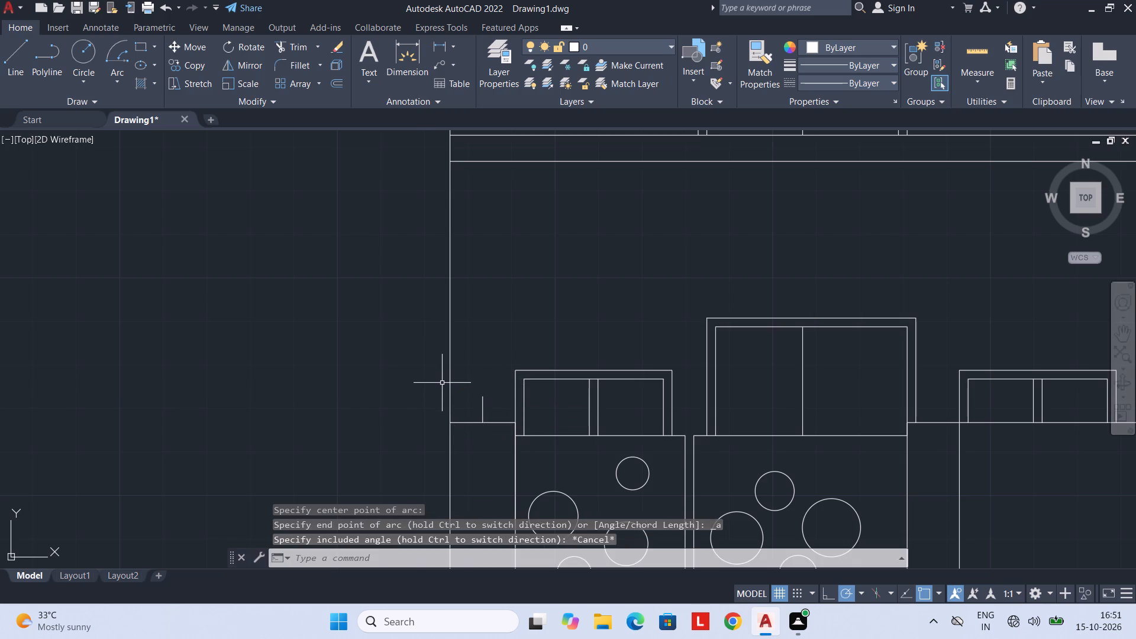
Draw a small circle centred on the upper end of the short vertical line on the boundary wall.
{"action": "type", "text": "C"}
{"action": "key", "text": "space"}
{"action": "left_click", "coordinate": [482, 396]}
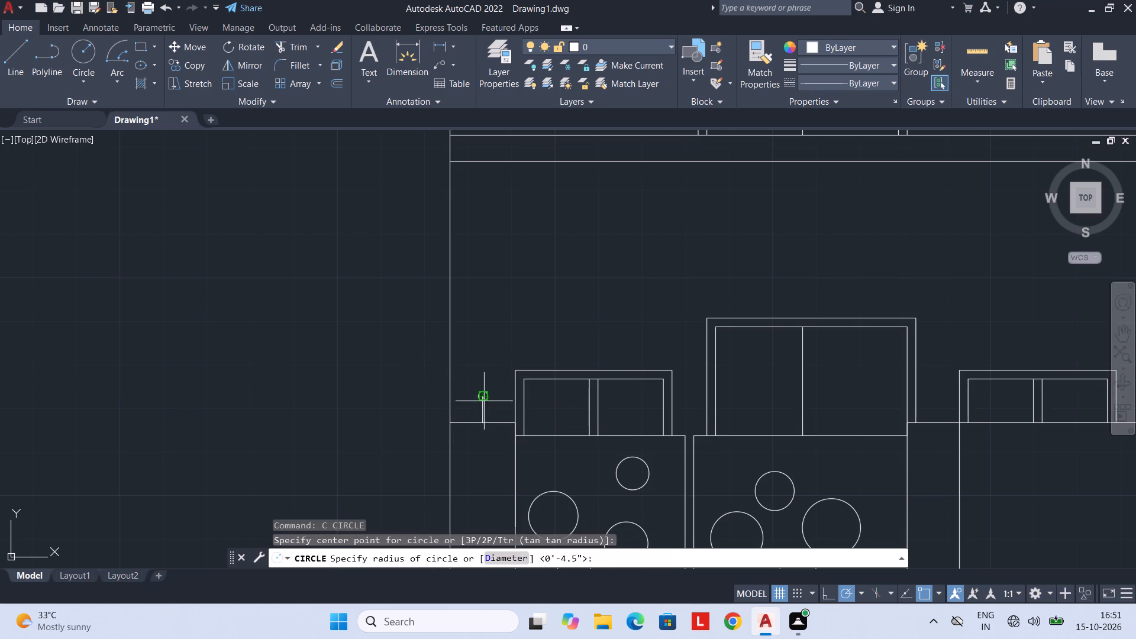
{"action": "left_click", "coordinate": [486, 406]}
{"action": "key", "text": "Escape"}
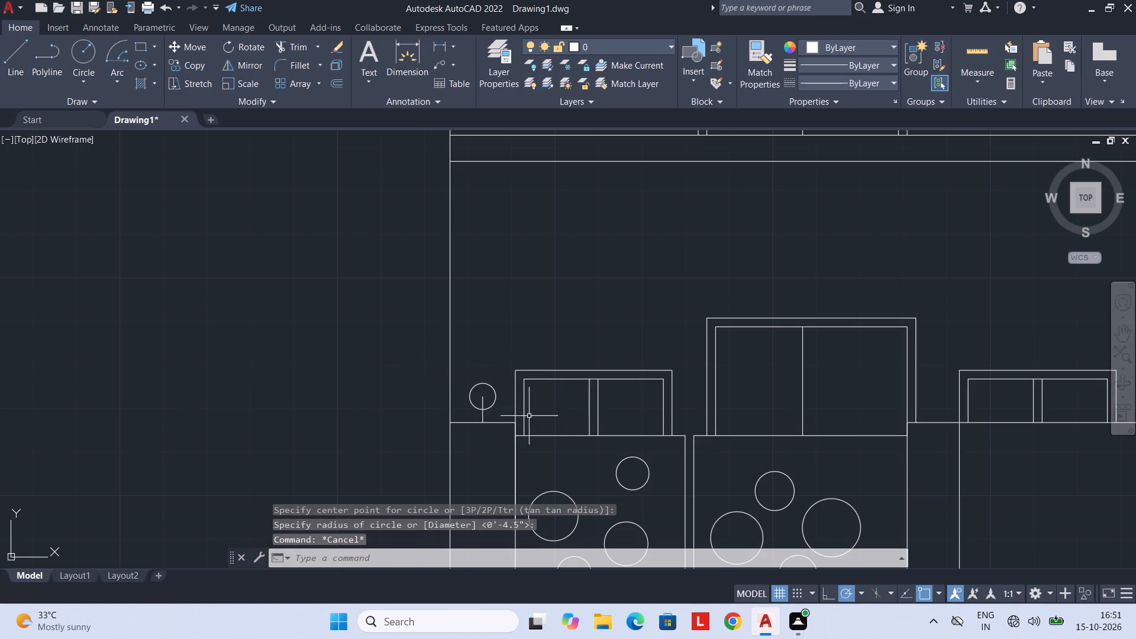
Trim the part of the short vertical line that lies inside the post light's circle.
{"action": "type", "text": "TR"}
{"action": "key", "text": "space"}
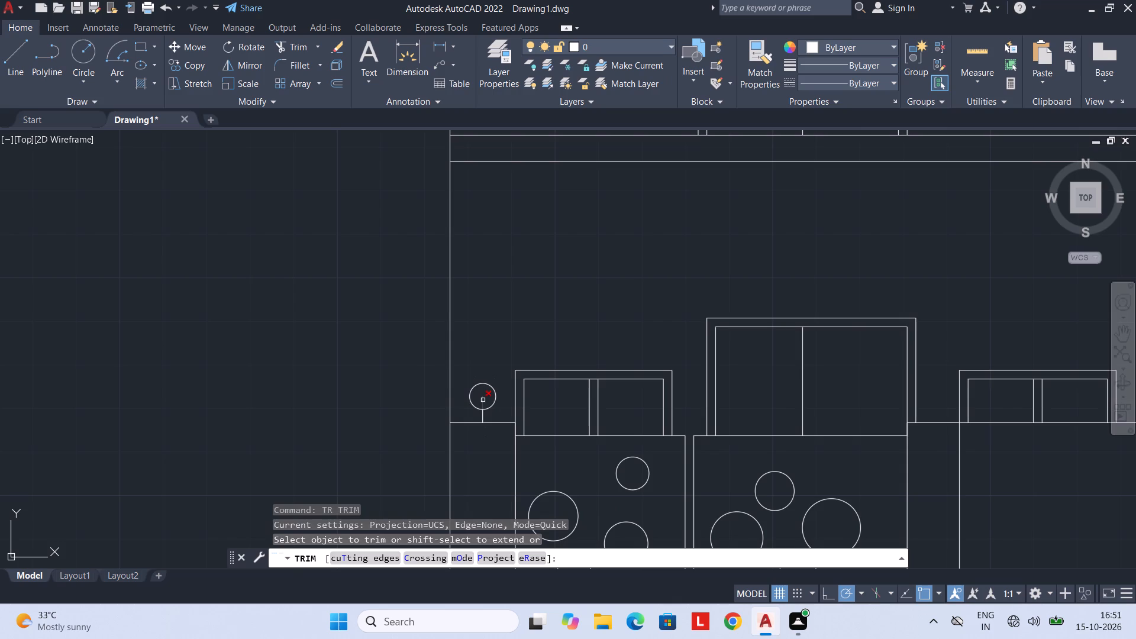
{"action": "left_click", "coordinate": [483, 400]}
{"action": "scroll", "coordinate": [577, 404], "scroll_direction": "down", "scroll_amount": 2}
{"action": "middle_click_drag", "start_coordinate": [607, 405], "coordinate": [488, 425]}
{"action": "scroll", "coordinate": [564, 432], "scroll_direction": "up", "scroll_amount": 2}
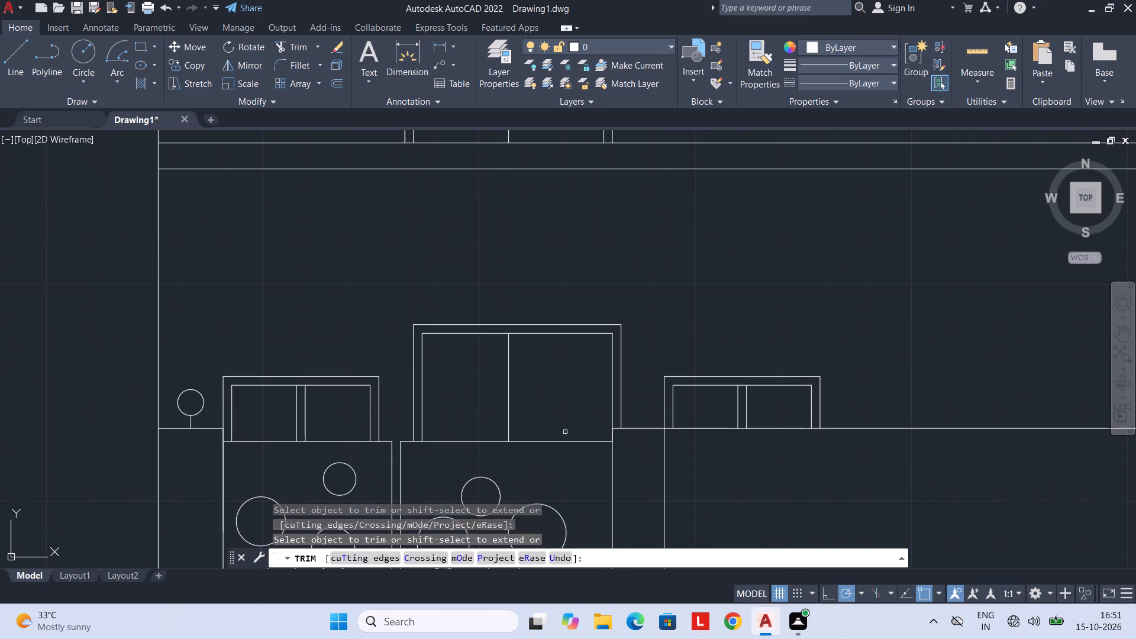
{"action": "key", "text": "Escape"}
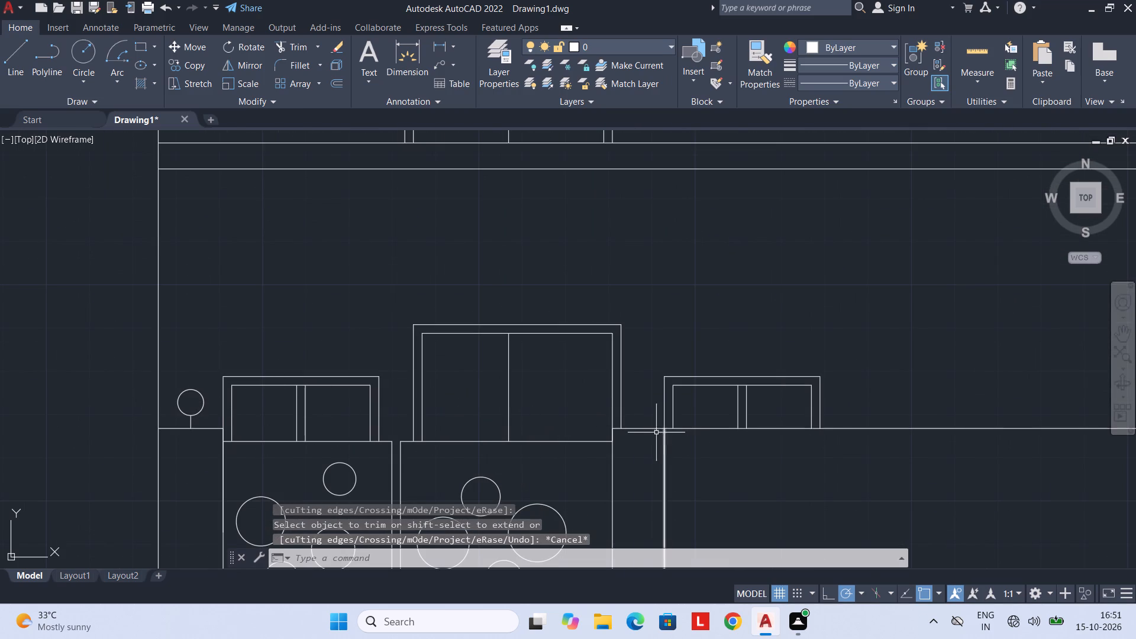
Draw a horizontal line along the wall top from the gate's right edge to the next vertical wall line.
{"action": "key", "text": "l"}
{"action": "key", "text": "space"}
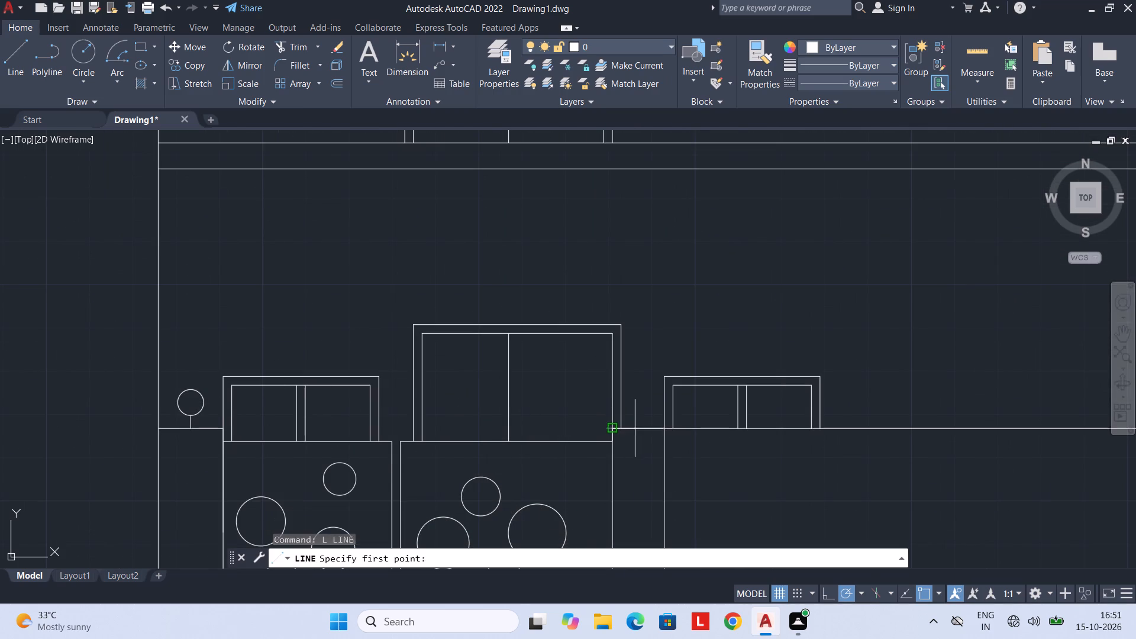
{"action": "scroll", "coordinate": [617, 430], "scroll_direction": "up", "scroll_amount": 2}
{"action": "left_click", "coordinate": [601, 428]}
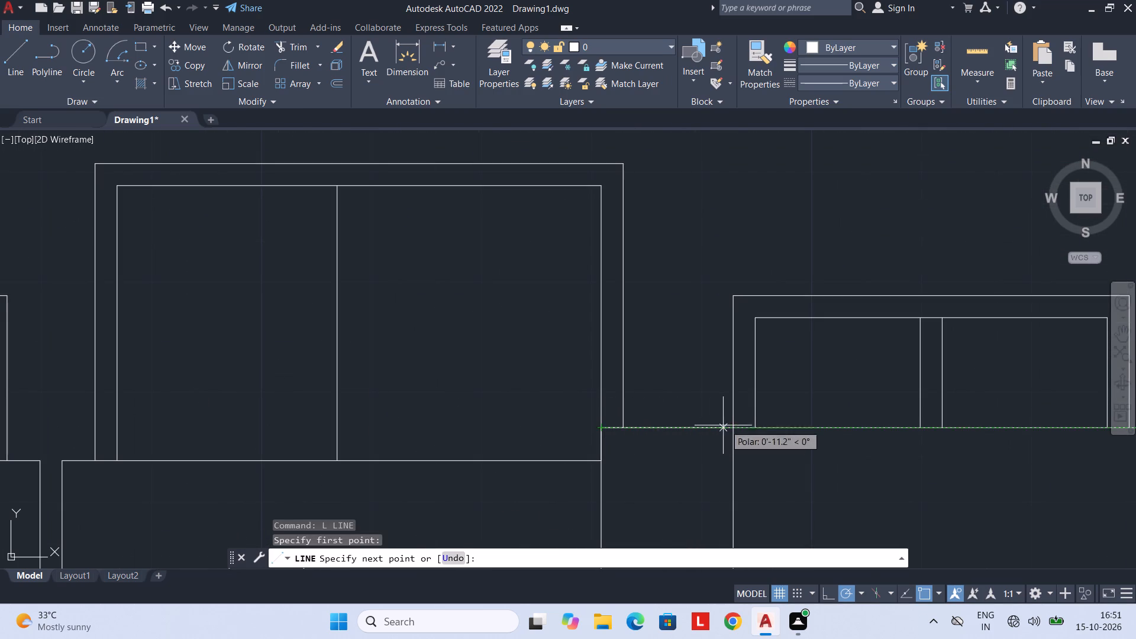
{"action": "left_click", "coordinate": [734, 425]}
{"action": "key", "text": "Escape"}
Copy the post light's circle and stem from the stem's base to the midpoint of the short wall top right of the gate.
{"action": "scroll", "coordinate": [648, 435], "scroll_direction": "down", "scroll_amount": 1}
{"action": "middle_click_drag", "start_coordinate": [680, 428], "coordinate": [828, 382]}
{"action": "scroll", "coordinate": [641, 411], "scroll_direction": "down", "scroll_amount": 2}
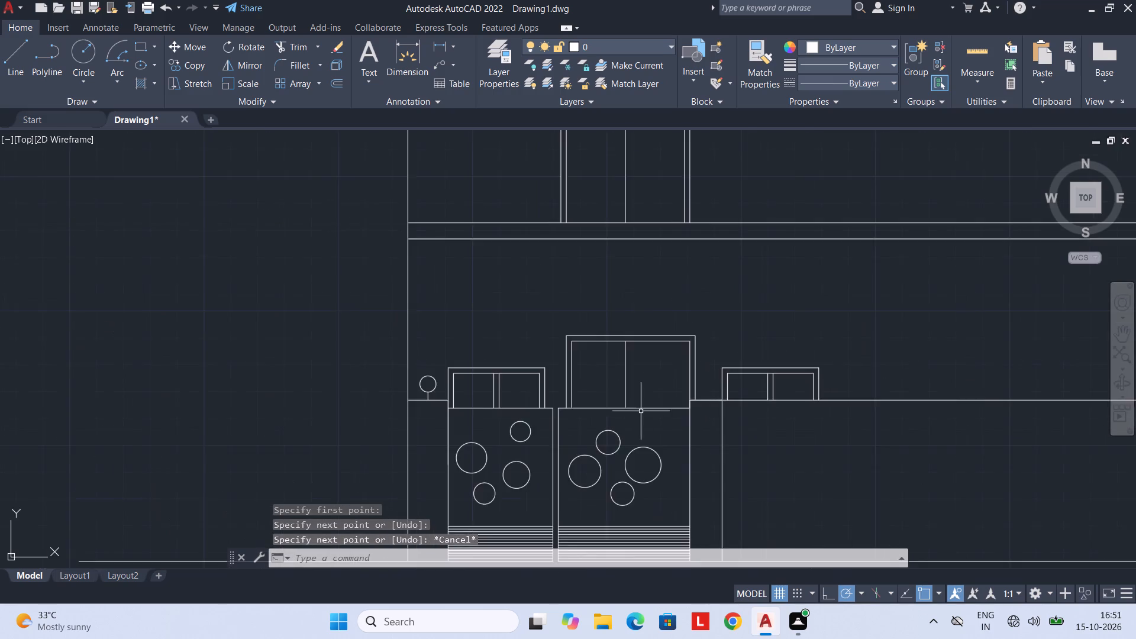
{"action": "middle_click_drag", "start_coordinate": [521, 404], "coordinate": [621, 409]}
{"action": "scroll", "coordinate": [538, 401], "scroll_direction": "up", "scroll_amount": 2}
{"action": "left_click_drag", "start_coordinate": [517, 333], "coordinate": [524, 409]}
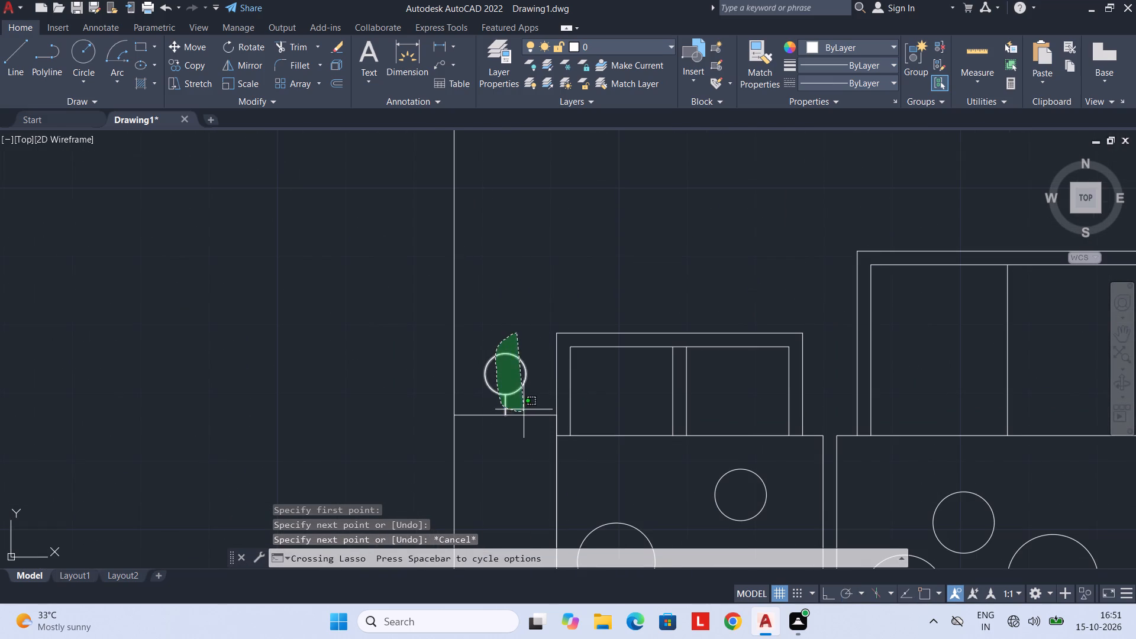
{"action": "left_click_drag", "start_coordinate": [524, 409], "coordinate": [525, 408]}
{"action": "type", "text": "CO"}
{"action": "key", "text": "space"}
{"action": "left_click", "coordinate": [508, 417]}
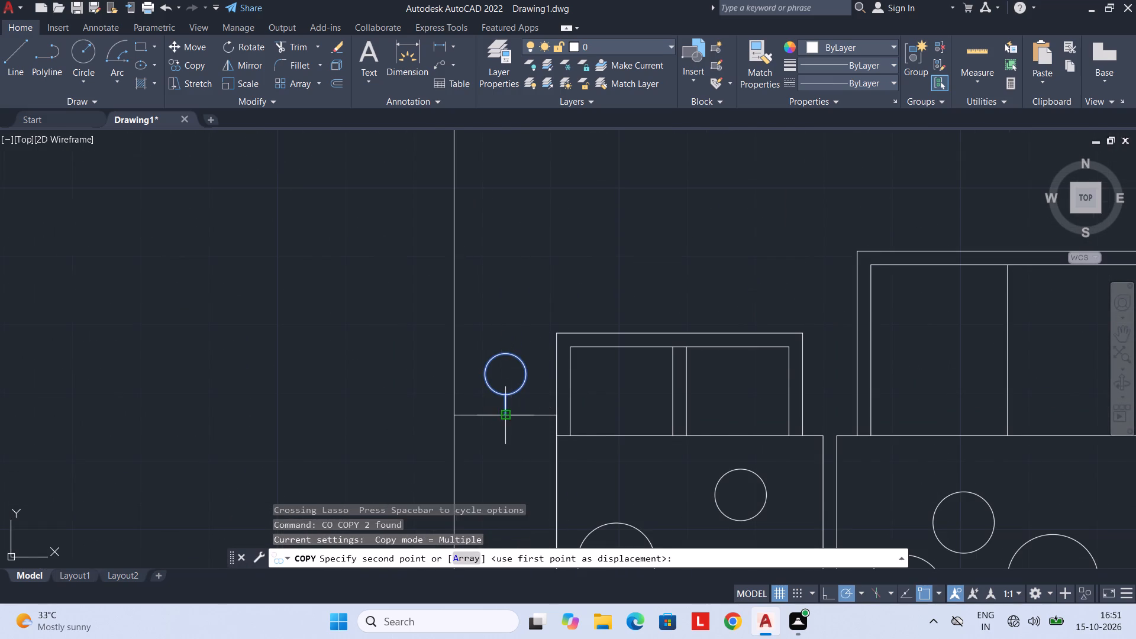
{"action": "middle_click_drag", "start_coordinate": [820, 425], "coordinate": [410, 422]}
{"action": "middle_click_drag", "start_coordinate": [878, 438], "coordinate": [861, 437]}
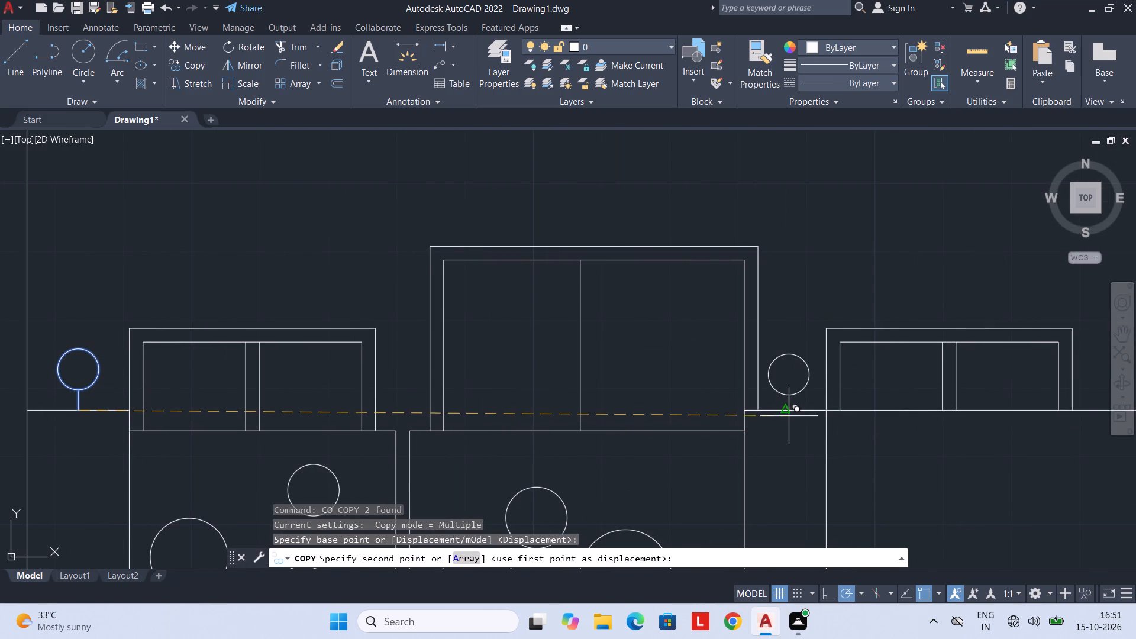
{"action": "left_click", "coordinate": [786, 412]}
{"action": "key", "text": "Escape"}
{"action": "key", "text": "Escape"}
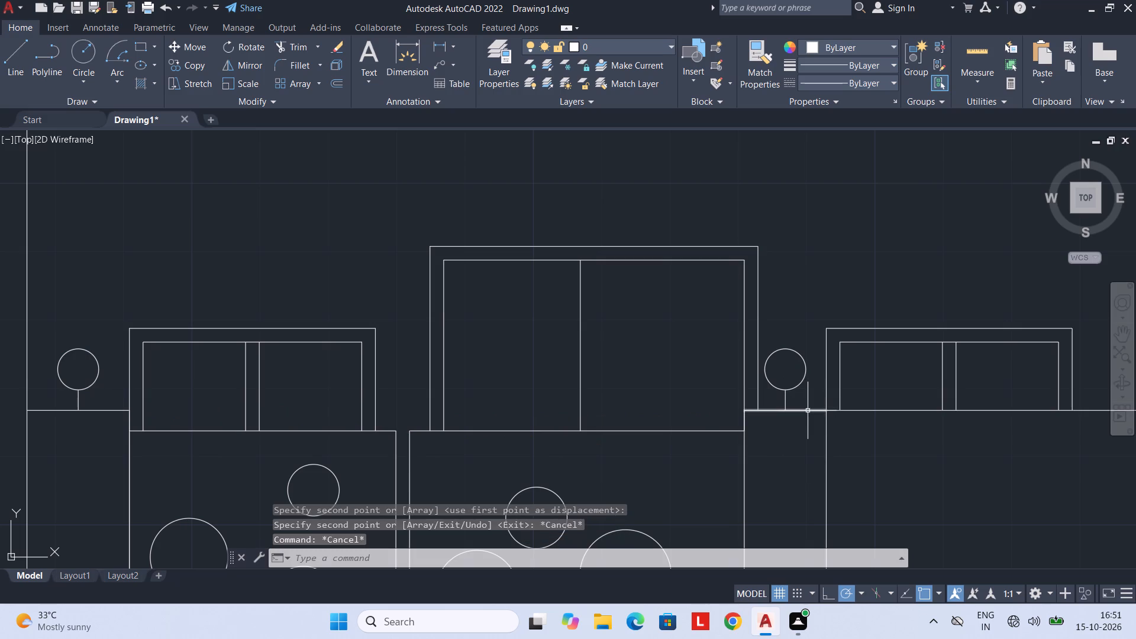
Delete the short horizontal line on the wall top beneath the copied post light.
{"action": "left_click", "coordinate": [808, 411]}
{"action": "key", "text": "Delete"}
{"action": "scroll", "coordinate": [808, 425], "scroll_direction": "down", "scroll_amount": 2}
{"action": "middle_click_drag", "start_coordinate": [808, 425], "coordinate": [743, 426]}
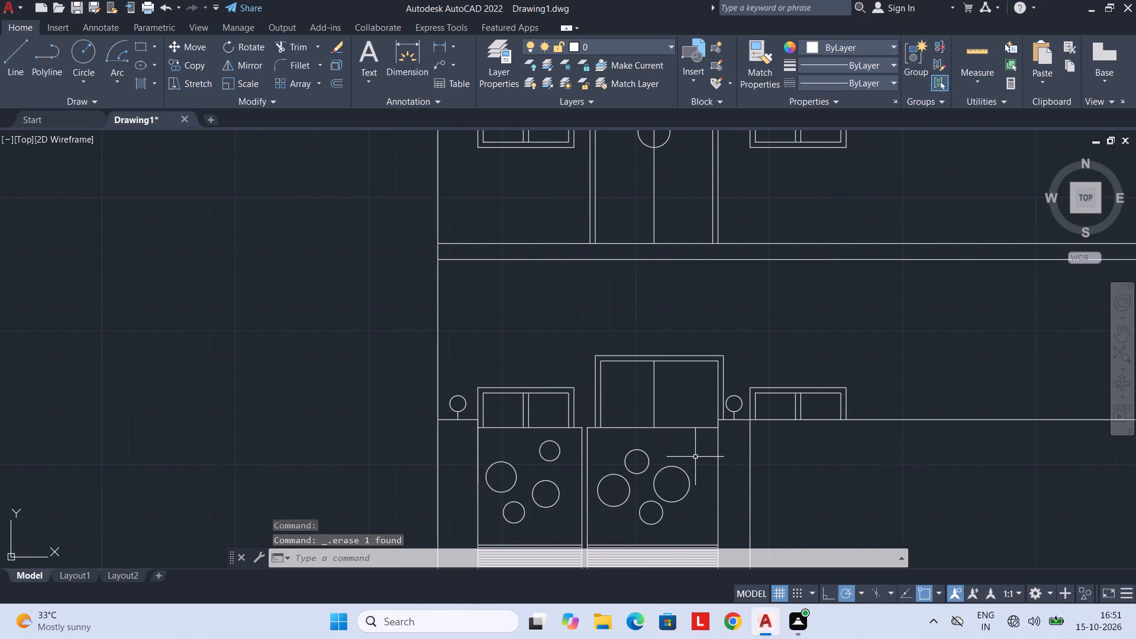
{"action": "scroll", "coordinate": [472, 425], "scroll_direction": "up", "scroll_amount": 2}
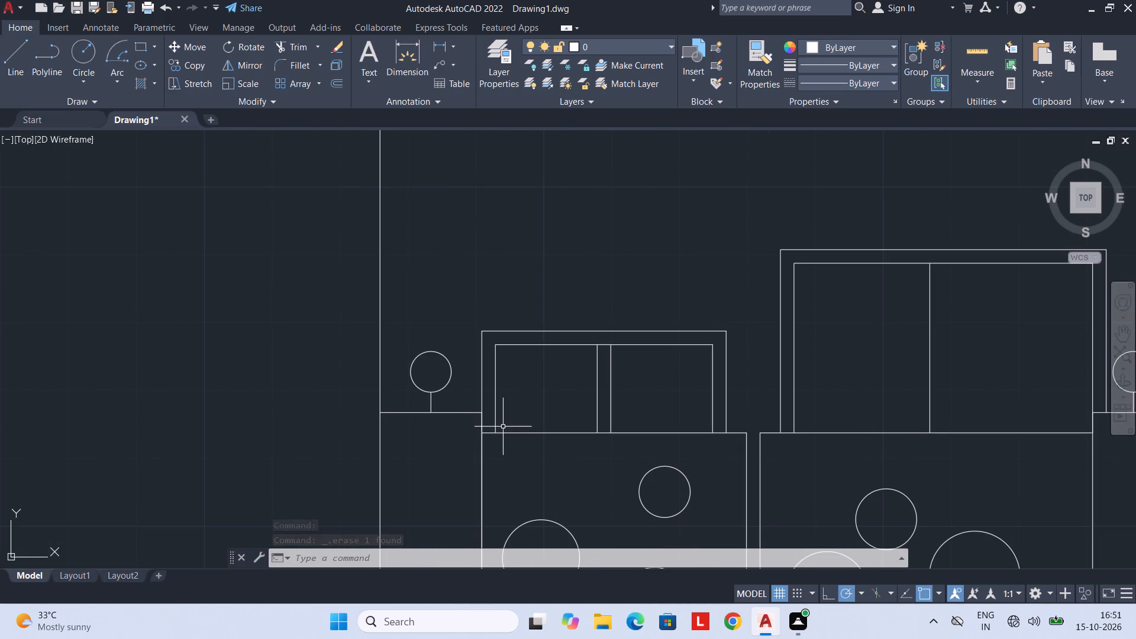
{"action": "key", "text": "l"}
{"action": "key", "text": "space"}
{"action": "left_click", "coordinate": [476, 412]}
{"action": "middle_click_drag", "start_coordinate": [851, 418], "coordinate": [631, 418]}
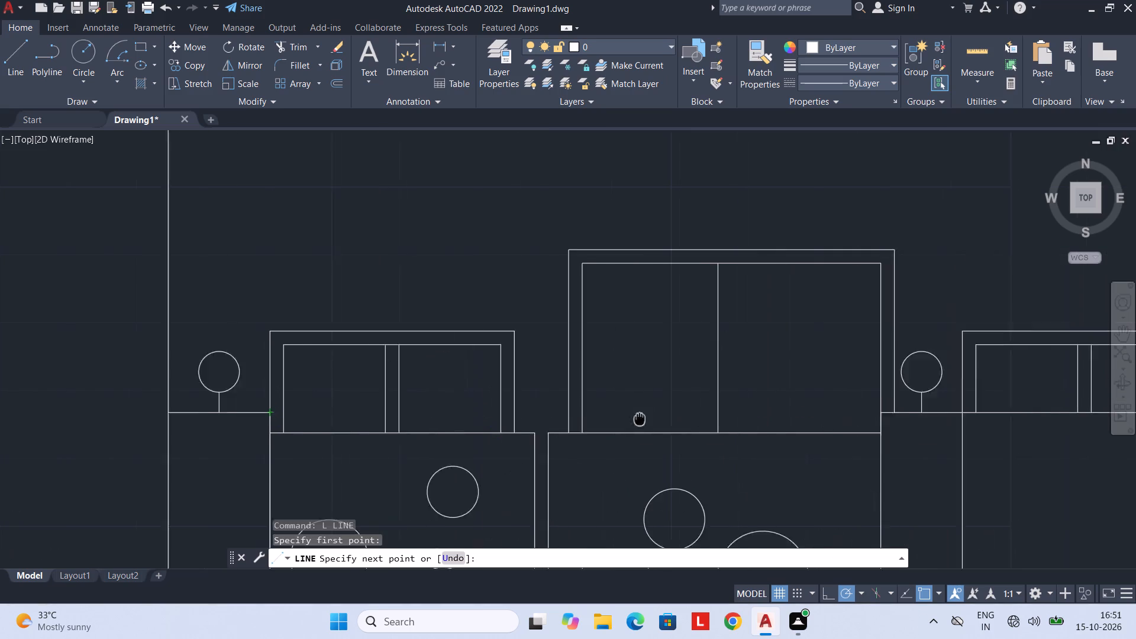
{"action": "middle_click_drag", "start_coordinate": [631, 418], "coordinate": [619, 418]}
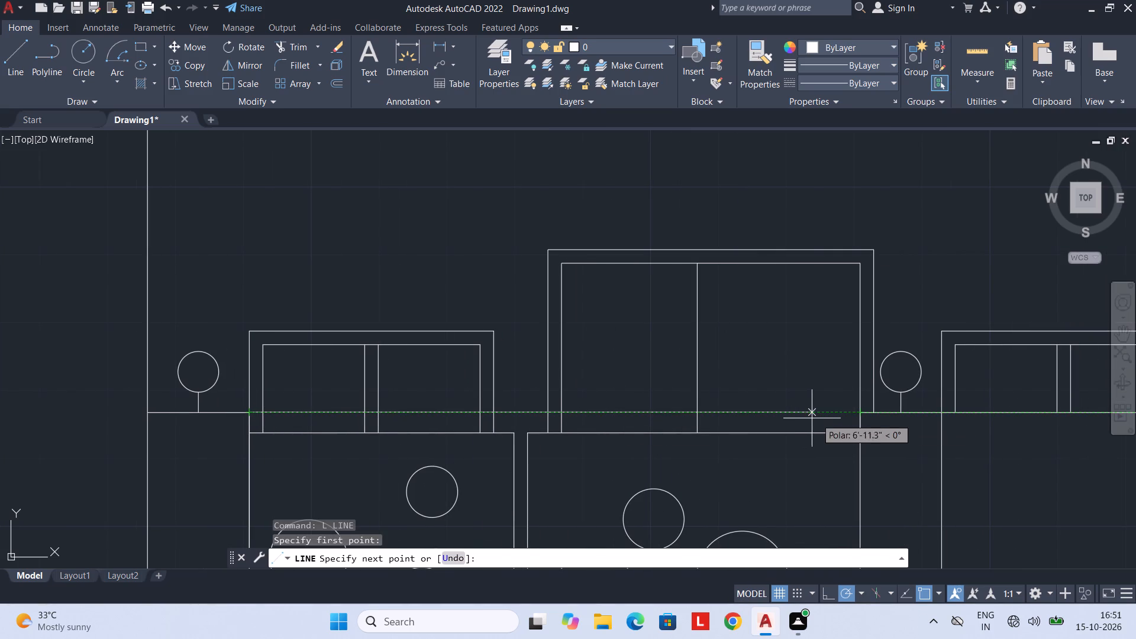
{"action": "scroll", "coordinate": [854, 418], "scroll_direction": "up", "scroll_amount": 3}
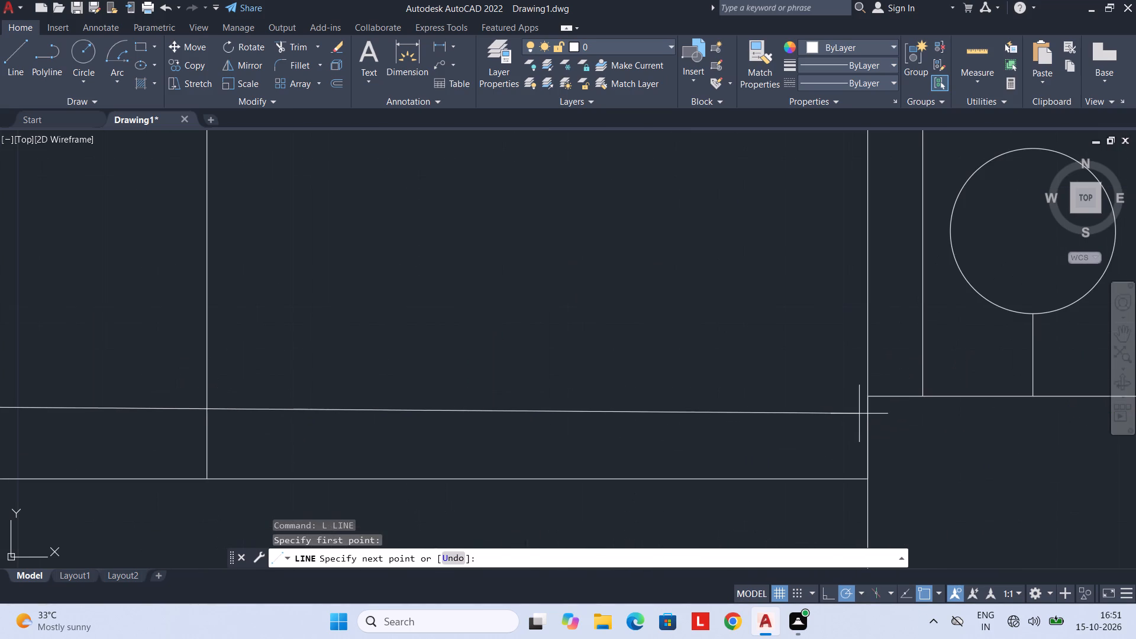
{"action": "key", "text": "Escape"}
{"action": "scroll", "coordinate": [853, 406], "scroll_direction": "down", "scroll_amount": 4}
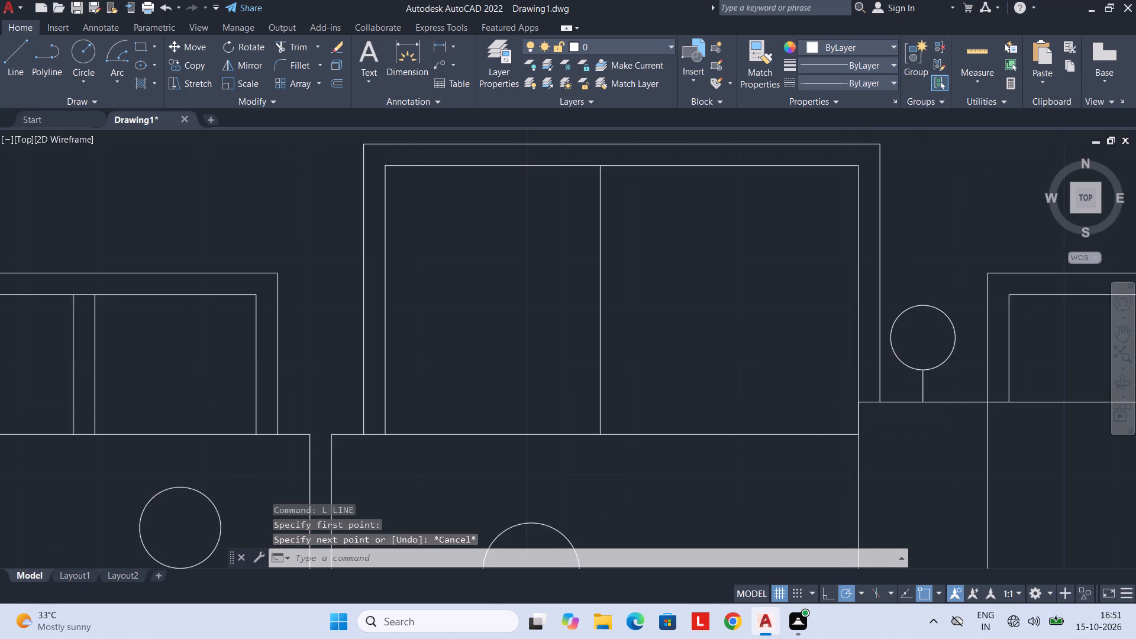
Review the gate, both post lights and the overall building elevation.
{"action": "scroll", "coordinate": [853, 406], "scroll_direction": "down", "scroll_amount": 2}
{"action": "middle_click_drag", "start_coordinate": [854, 408], "coordinate": [798, 427]}
{"action": "scroll", "coordinate": [817, 421], "scroll_direction": "up", "scroll_amount": 1}
{"action": "middle_click_drag", "start_coordinate": [824, 433], "coordinate": [814, 395]}
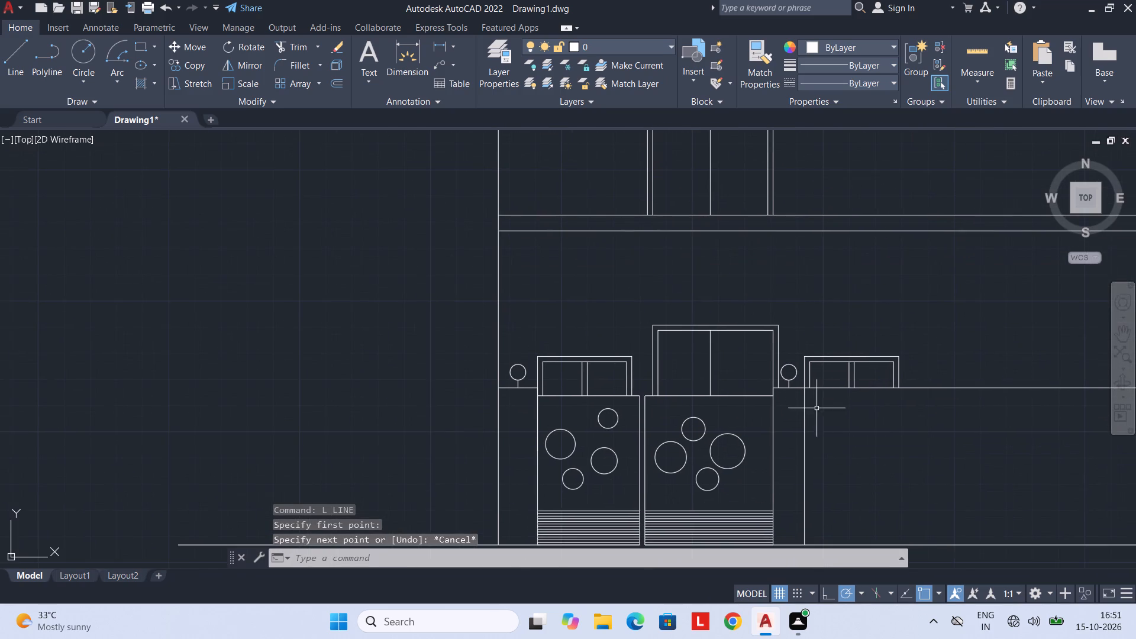
{"action": "middle_click_drag", "start_coordinate": [823, 427], "coordinate": [777, 377]}
{"action": "scroll", "coordinate": [777, 377], "scroll_direction": "down", "scroll_amount": 2}
{"action": "middle_click_drag", "start_coordinate": [797, 382], "coordinate": [659, 422]}
{"action": "middle_click_drag", "start_coordinate": [754, 408], "coordinate": [622, 394]}
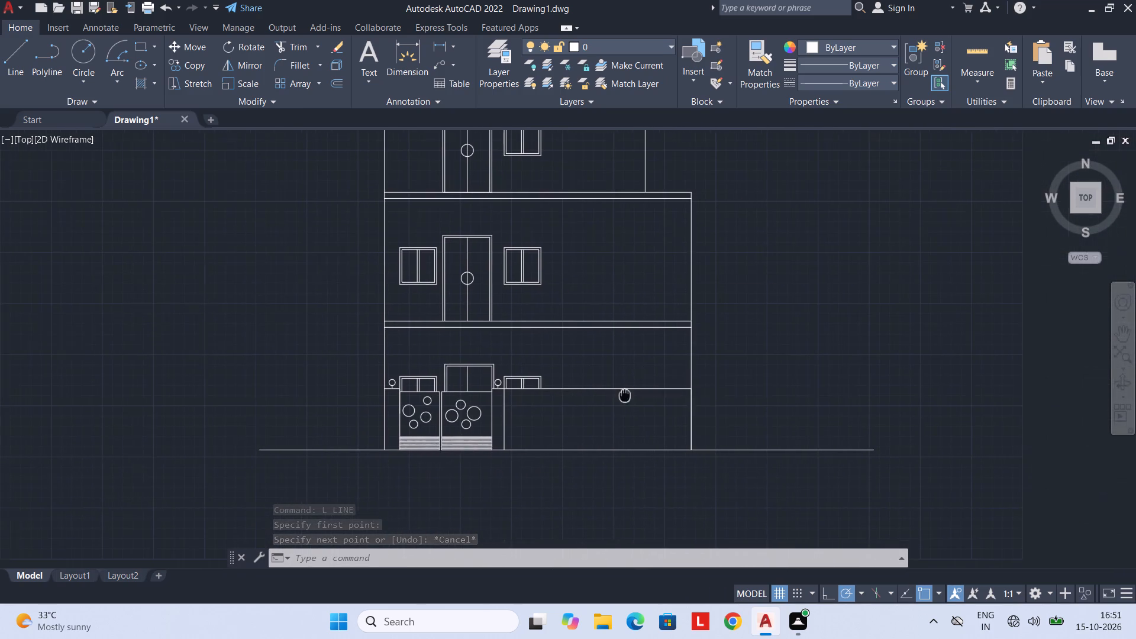
{"action": "middle_click_drag", "start_coordinate": [928, 357], "coordinate": [852, 384]}
{"action": "middle_click_drag", "start_coordinate": [814, 392], "coordinate": [797, 403]}
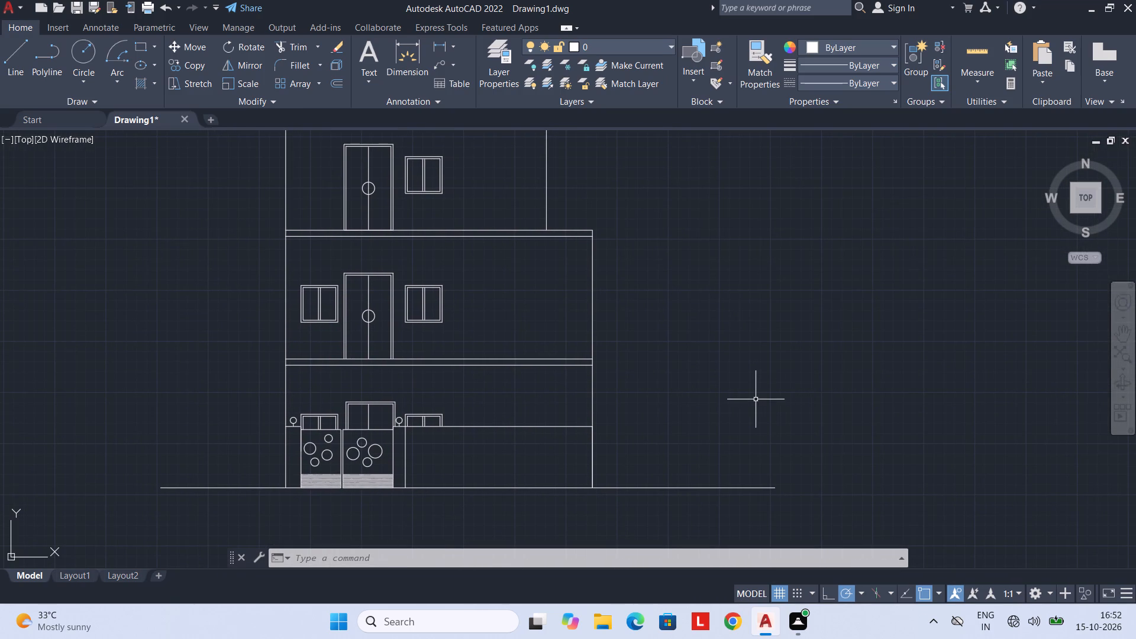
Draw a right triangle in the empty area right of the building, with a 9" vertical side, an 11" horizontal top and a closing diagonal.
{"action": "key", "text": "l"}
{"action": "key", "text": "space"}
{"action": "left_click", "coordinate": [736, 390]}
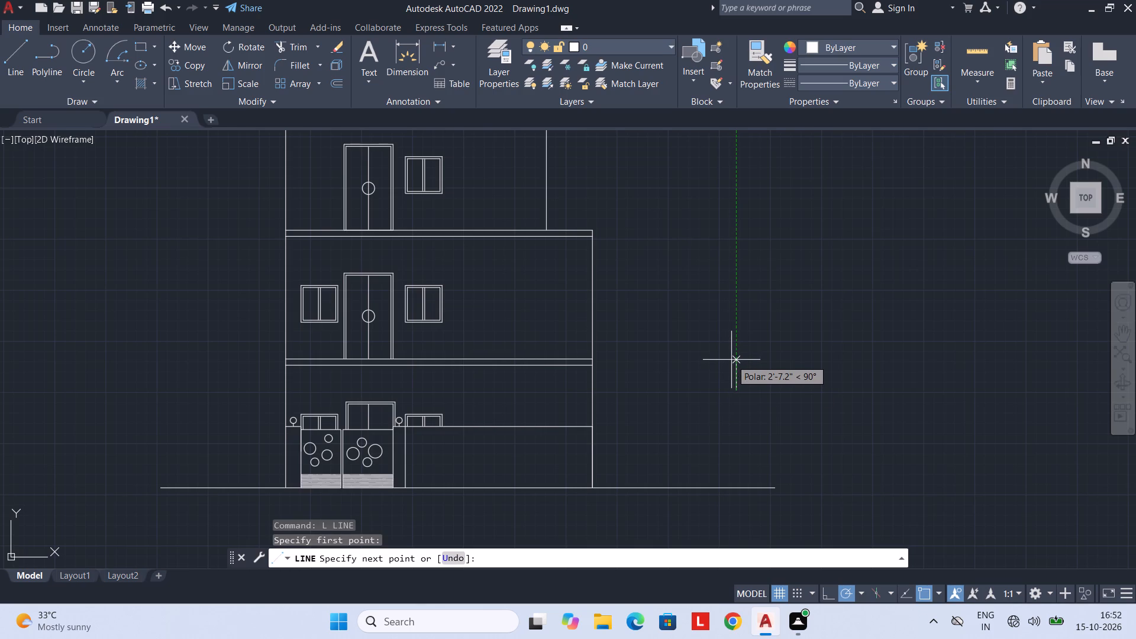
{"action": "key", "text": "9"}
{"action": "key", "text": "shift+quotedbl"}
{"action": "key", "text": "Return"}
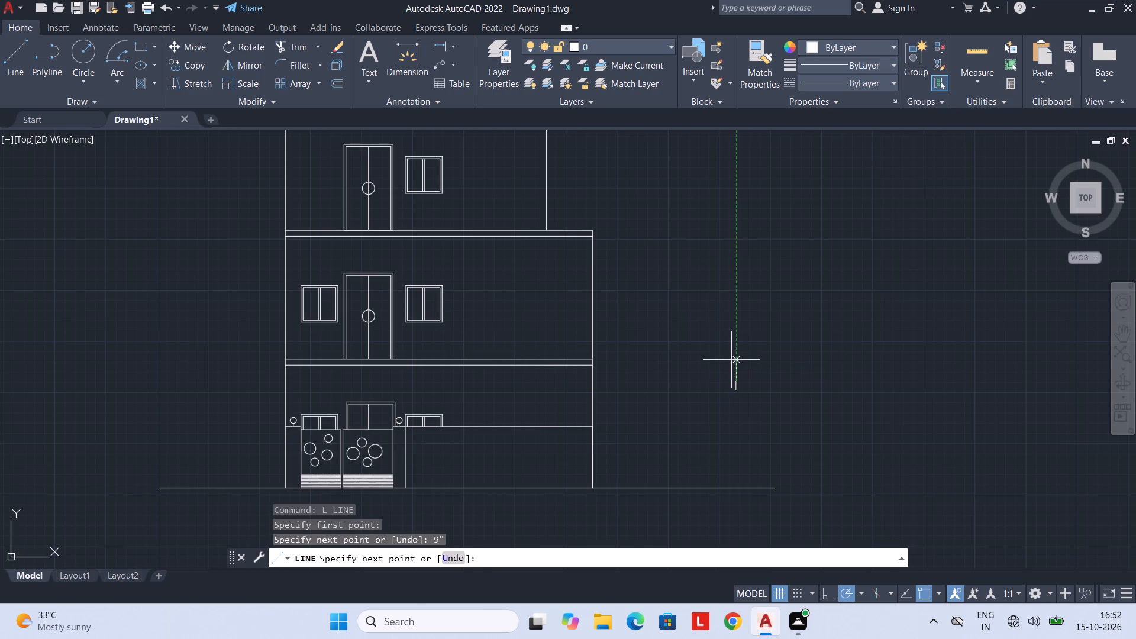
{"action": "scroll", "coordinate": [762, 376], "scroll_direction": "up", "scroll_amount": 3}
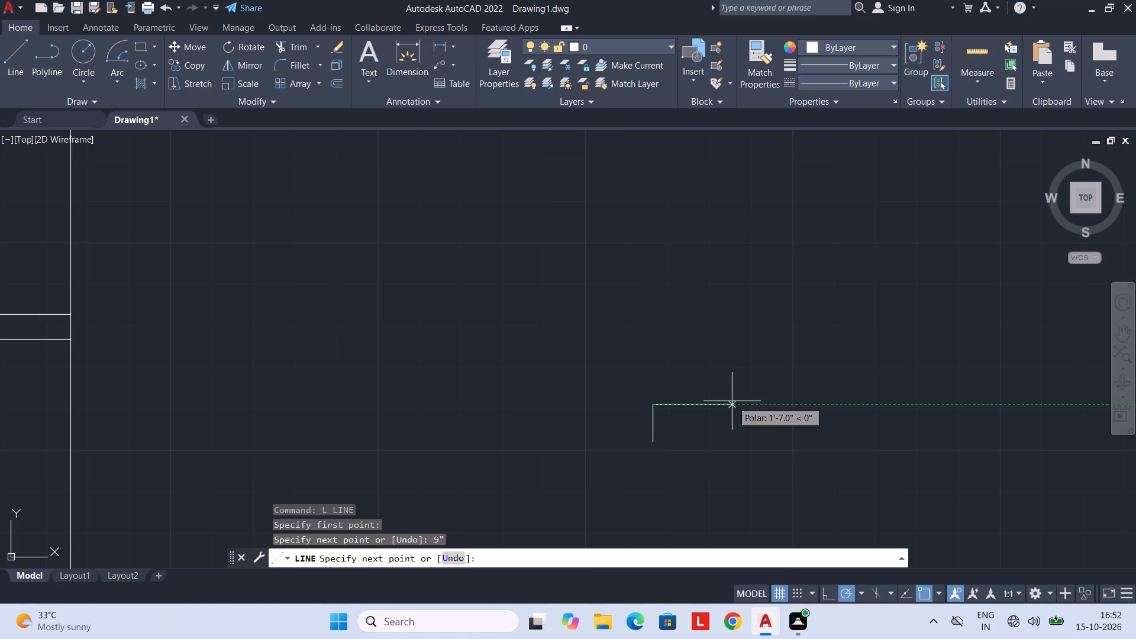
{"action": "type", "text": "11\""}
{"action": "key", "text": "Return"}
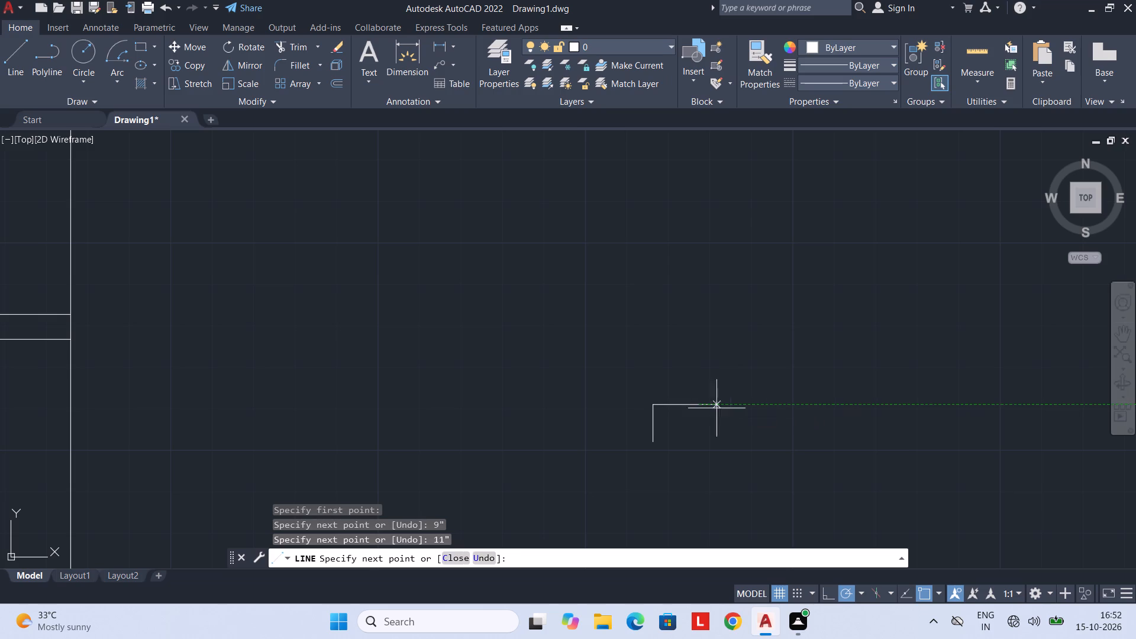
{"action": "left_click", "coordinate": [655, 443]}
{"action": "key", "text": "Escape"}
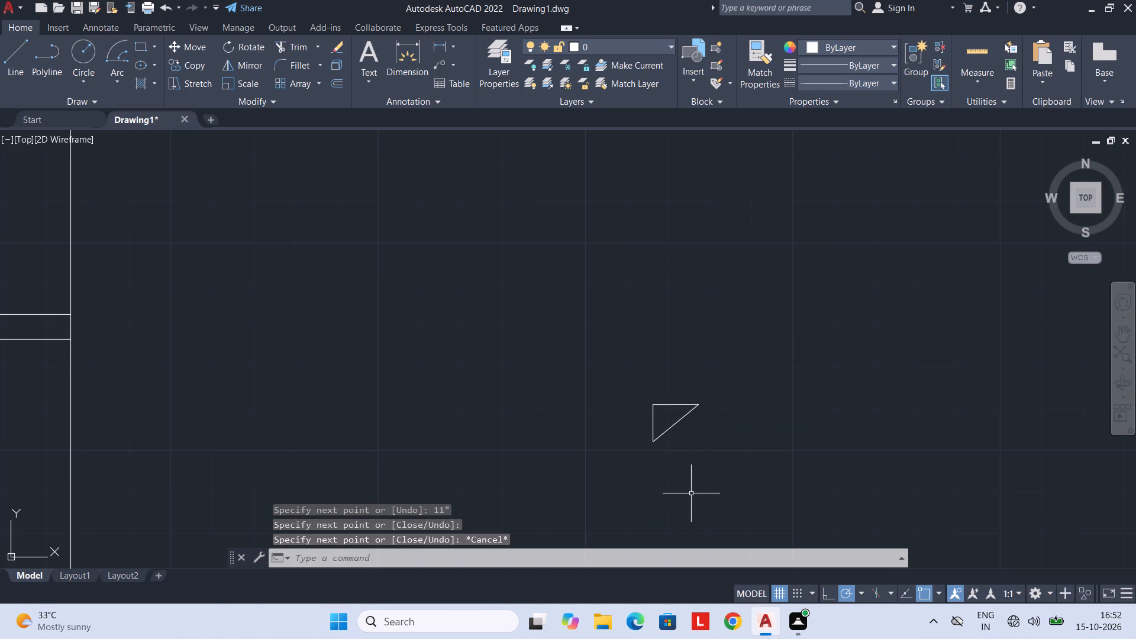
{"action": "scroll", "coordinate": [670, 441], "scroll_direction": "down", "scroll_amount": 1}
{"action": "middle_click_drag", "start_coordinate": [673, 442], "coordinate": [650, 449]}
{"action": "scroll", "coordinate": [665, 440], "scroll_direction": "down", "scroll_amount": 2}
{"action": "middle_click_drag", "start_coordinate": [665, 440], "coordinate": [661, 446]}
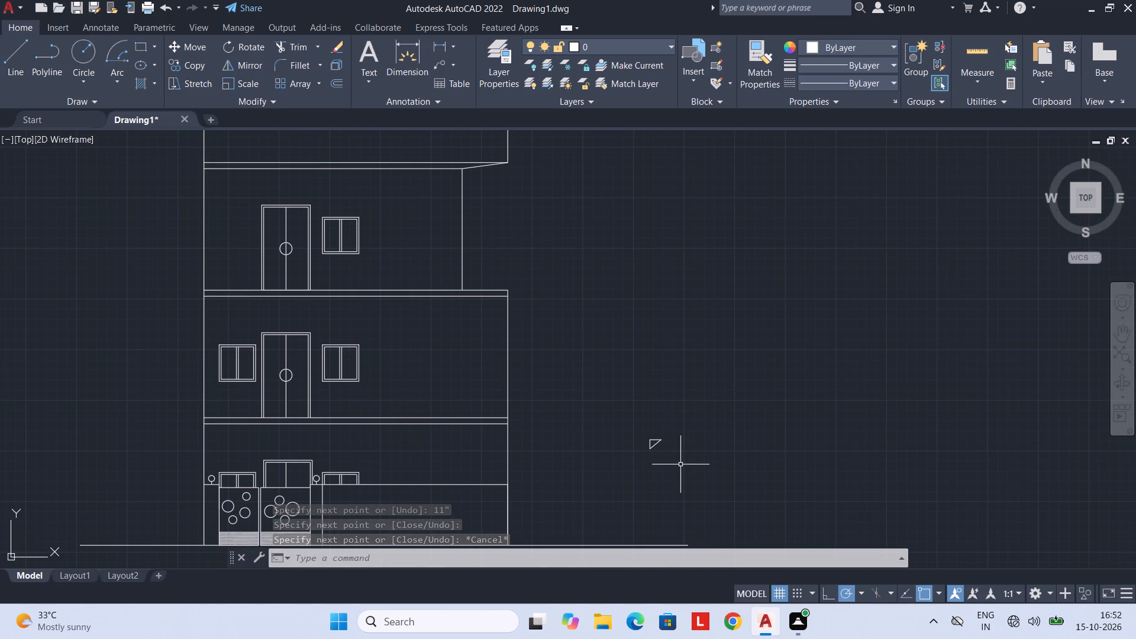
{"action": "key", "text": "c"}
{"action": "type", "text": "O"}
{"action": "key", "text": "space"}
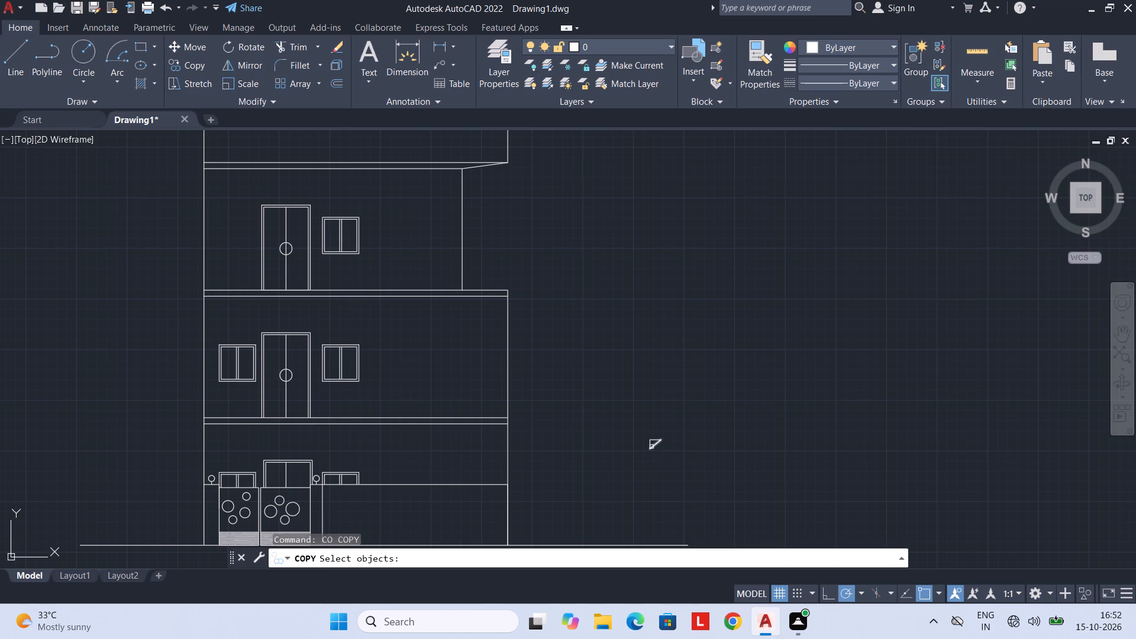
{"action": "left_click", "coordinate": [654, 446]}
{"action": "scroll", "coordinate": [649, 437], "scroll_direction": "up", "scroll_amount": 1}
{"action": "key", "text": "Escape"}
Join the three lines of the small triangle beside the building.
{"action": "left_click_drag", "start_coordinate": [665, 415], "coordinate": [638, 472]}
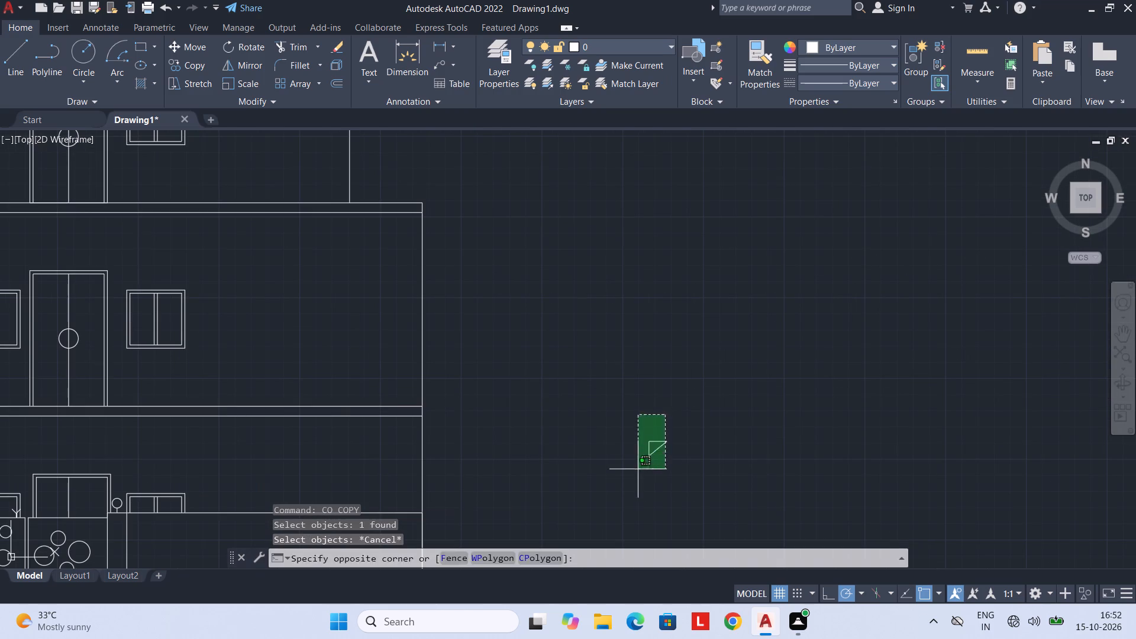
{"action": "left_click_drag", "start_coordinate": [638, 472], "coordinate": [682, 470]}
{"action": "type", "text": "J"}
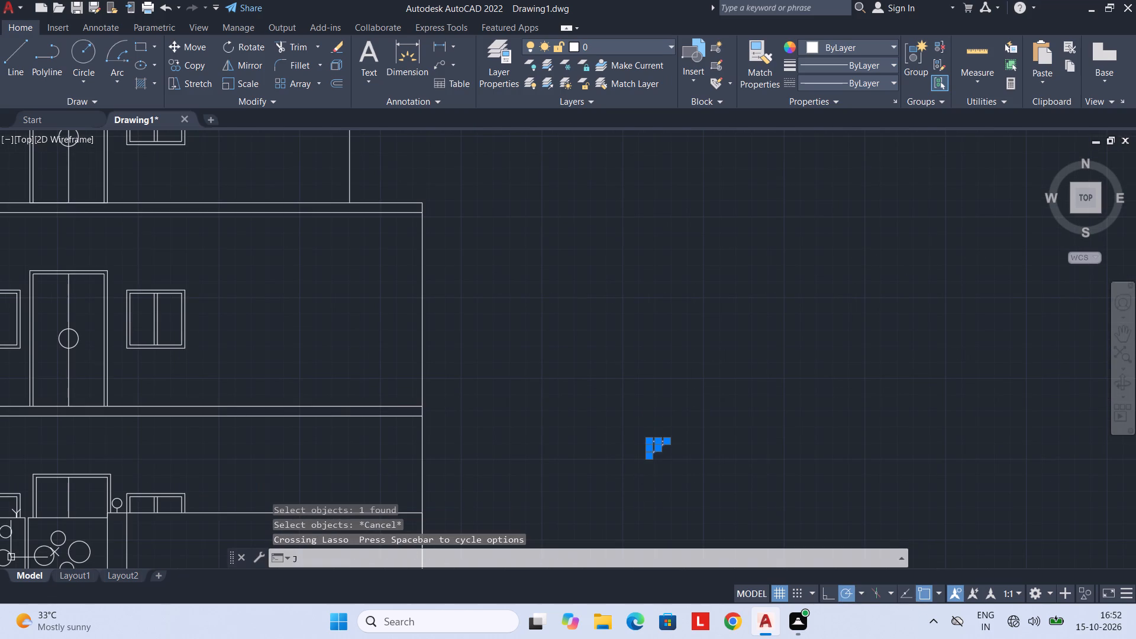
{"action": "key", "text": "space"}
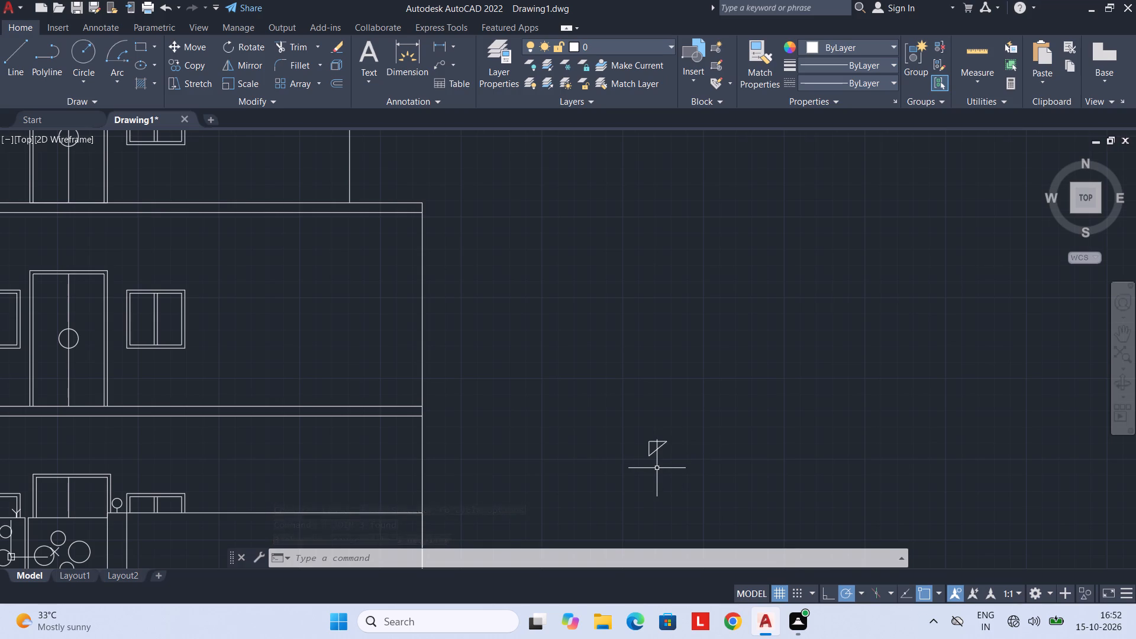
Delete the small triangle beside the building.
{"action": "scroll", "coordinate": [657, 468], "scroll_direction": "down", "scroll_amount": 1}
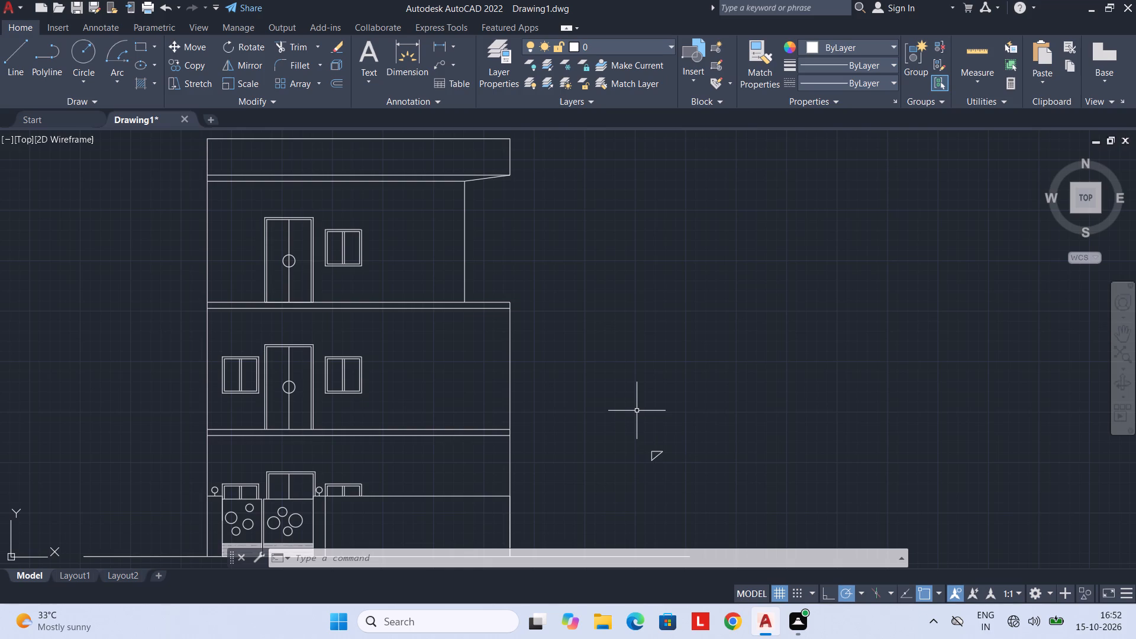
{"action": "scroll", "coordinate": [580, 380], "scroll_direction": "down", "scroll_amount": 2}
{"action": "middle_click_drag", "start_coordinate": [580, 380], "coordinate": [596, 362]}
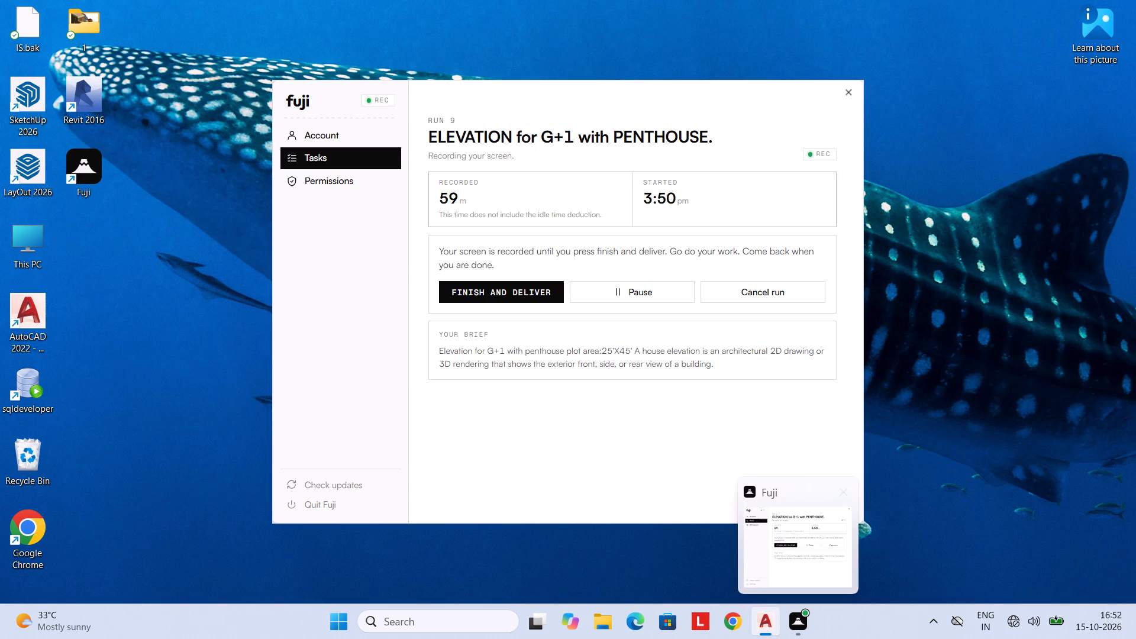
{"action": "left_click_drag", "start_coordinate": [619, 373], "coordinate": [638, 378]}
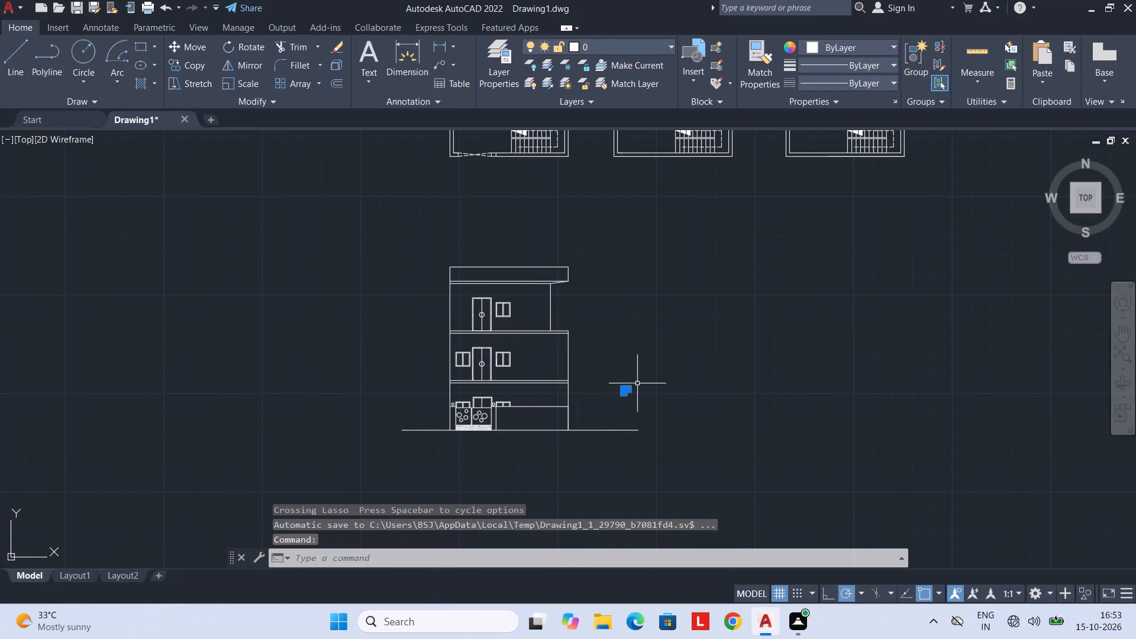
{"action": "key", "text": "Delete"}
Draw the first-floor balcony railing outline: 3' up from the slab's right end, across to the left wall, and down to the slab.
{"action": "middle_click_drag", "start_coordinate": [595, 392], "coordinate": [605, 392]}
{"action": "scroll", "coordinate": [560, 375], "scroll_direction": "up", "scroll_amount": 2}
{"action": "middle_click_drag", "start_coordinate": [560, 375], "coordinate": [576, 370]}
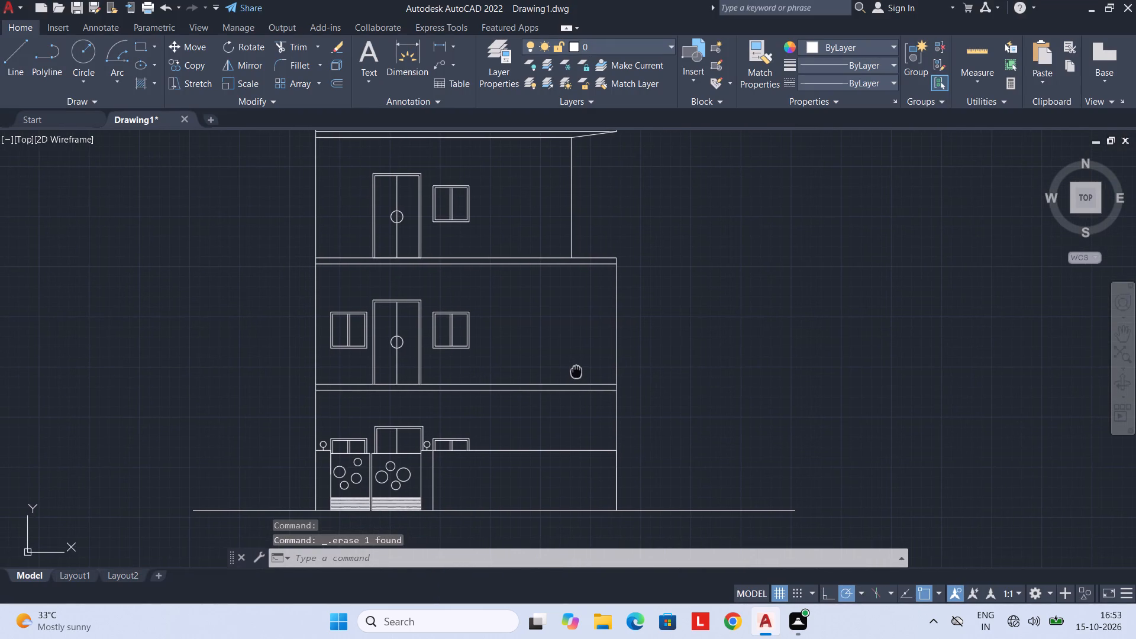
{"action": "middle_click_drag", "start_coordinate": [577, 372], "coordinate": [604, 393]}
{"action": "middle_click_drag", "start_coordinate": [547, 403], "coordinate": [574, 402]}
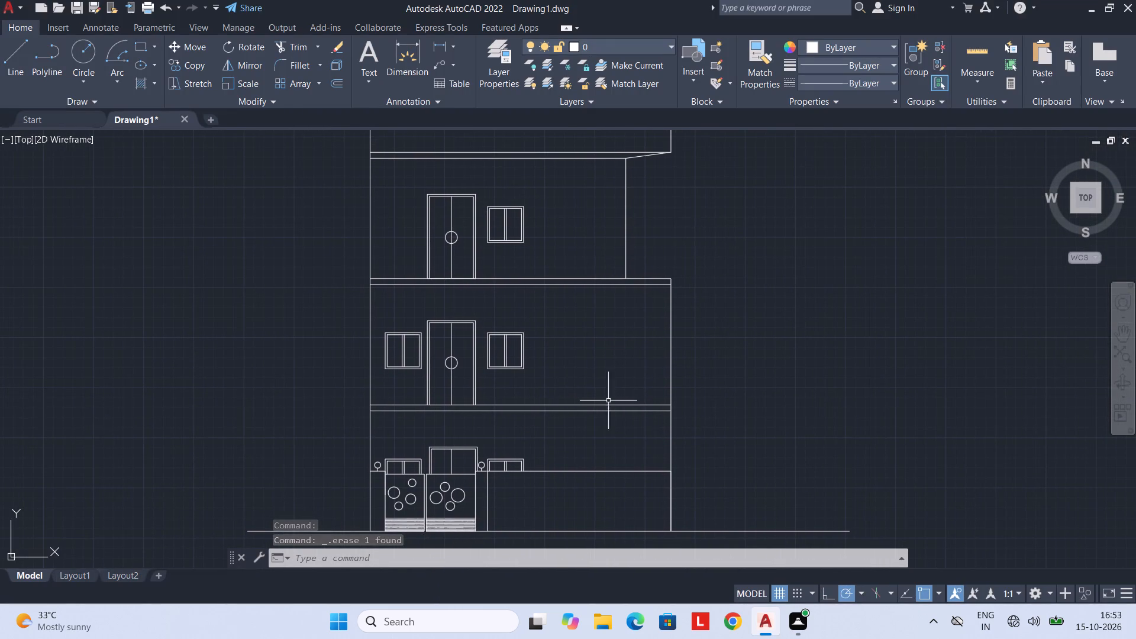
{"action": "type", "text": "L"}
{"action": "key", "text": "space"}
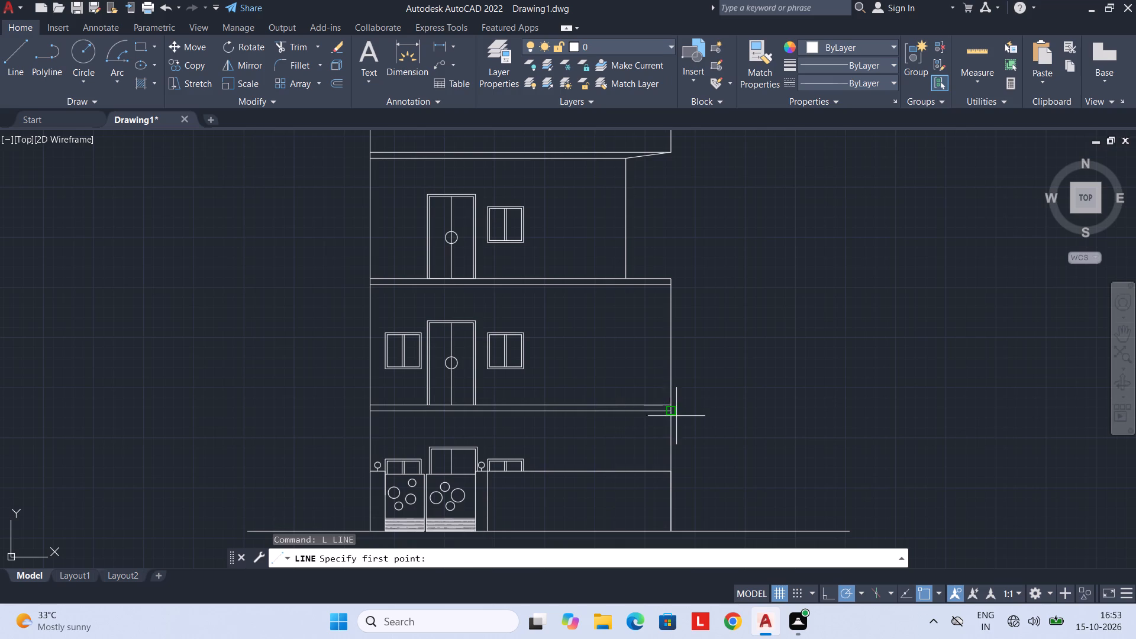
{"action": "left_click", "coordinate": [671, 405]}
{"action": "type", "text": "3'"}
{"action": "key", "text": "Return"}
{"action": "middle_click_drag", "start_coordinate": [635, 378], "coordinate": [738, 359]}
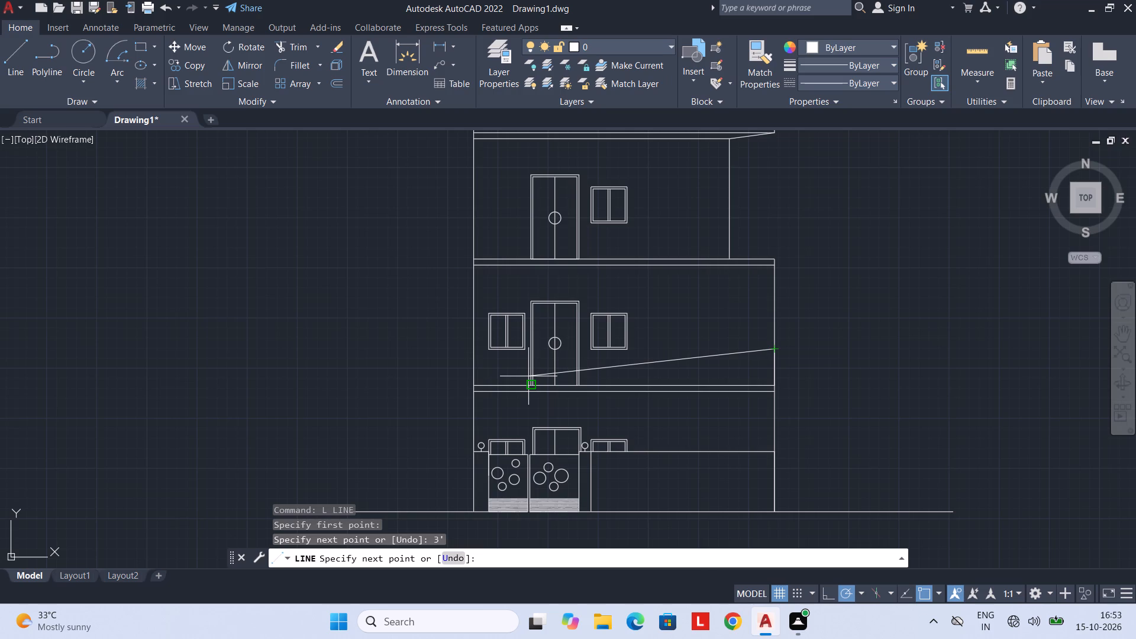
{"action": "middle_click_drag", "start_coordinate": [722, 375], "coordinate": [802, 360]}
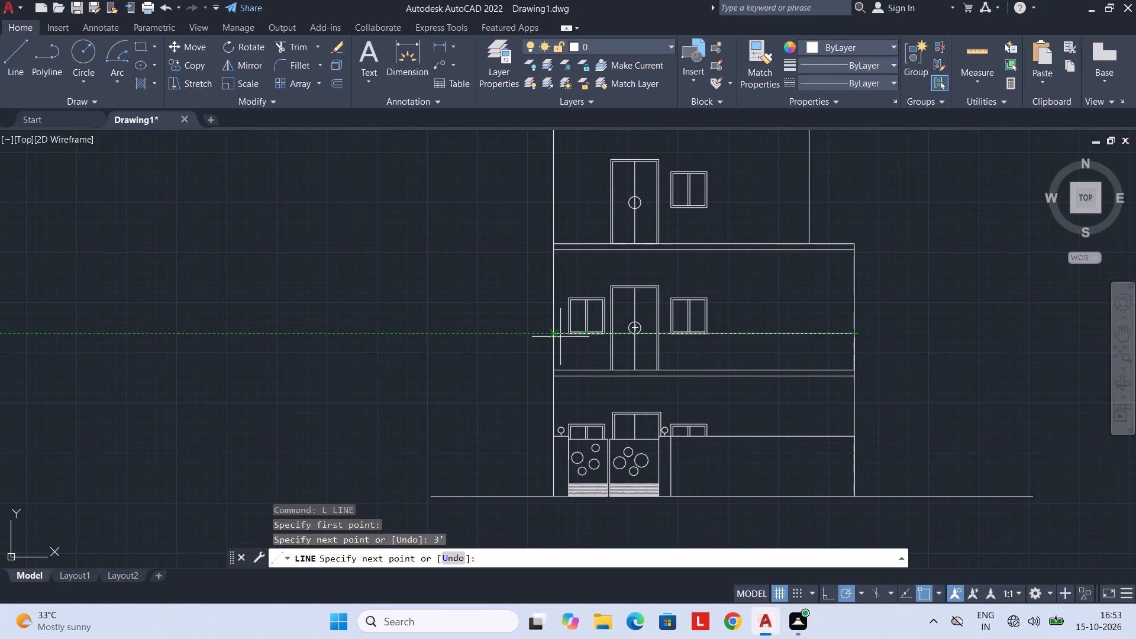
{"action": "scroll", "coordinate": [550, 335], "scroll_direction": "up", "scroll_amount": 2}
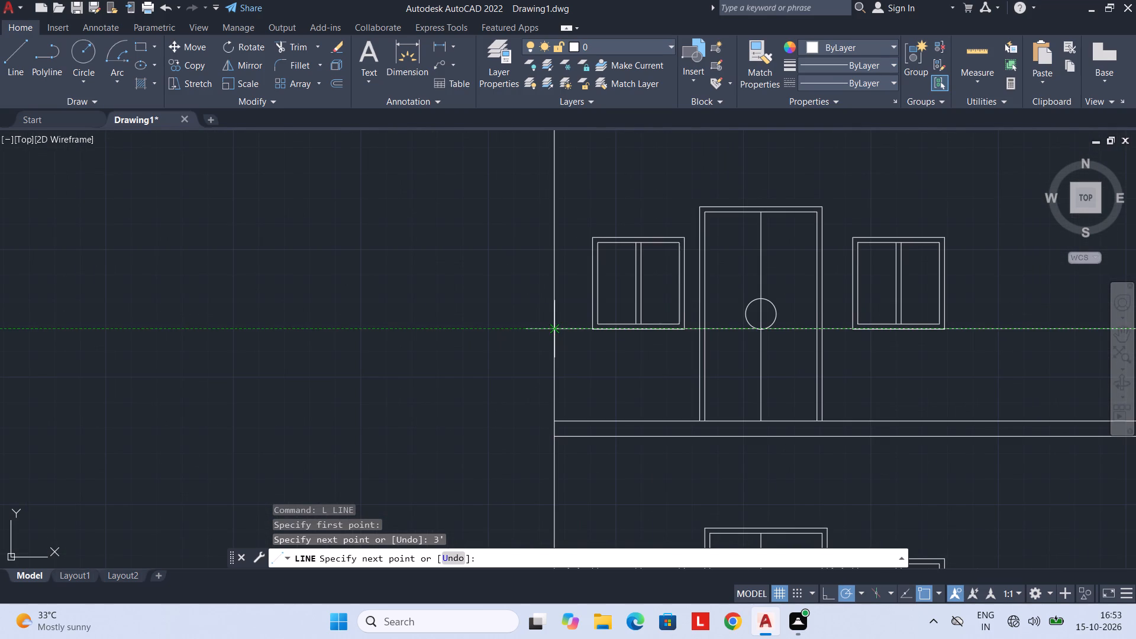
{"action": "left_click", "coordinate": [553, 327]}
{"action": "left_click", "coordinate": [551, 421]}
{"action": "key", "text": "Escape"}
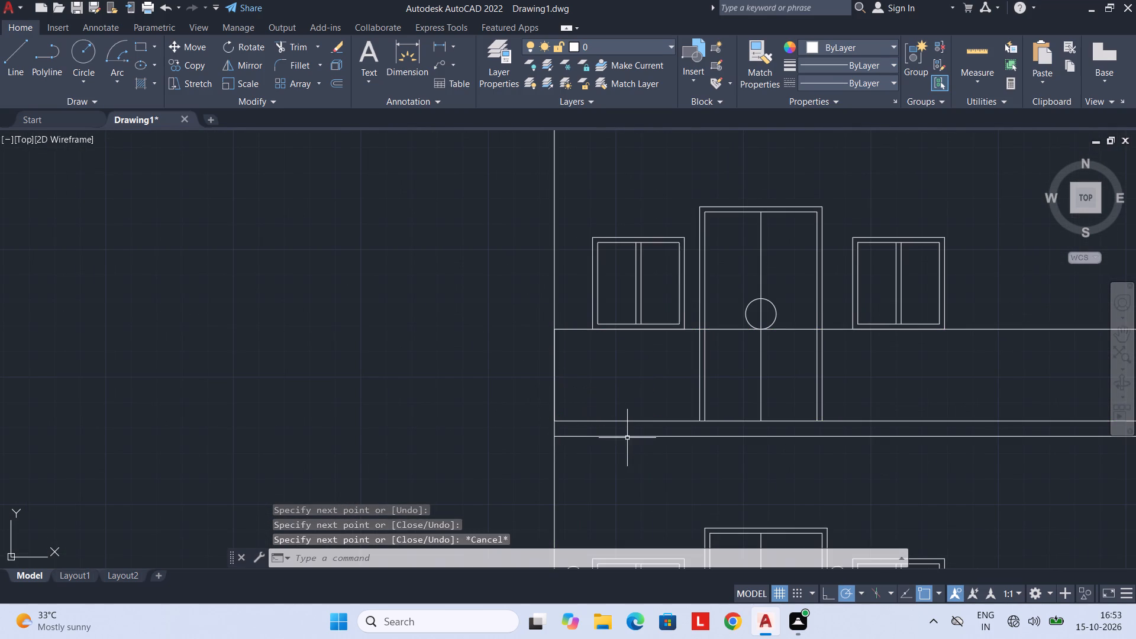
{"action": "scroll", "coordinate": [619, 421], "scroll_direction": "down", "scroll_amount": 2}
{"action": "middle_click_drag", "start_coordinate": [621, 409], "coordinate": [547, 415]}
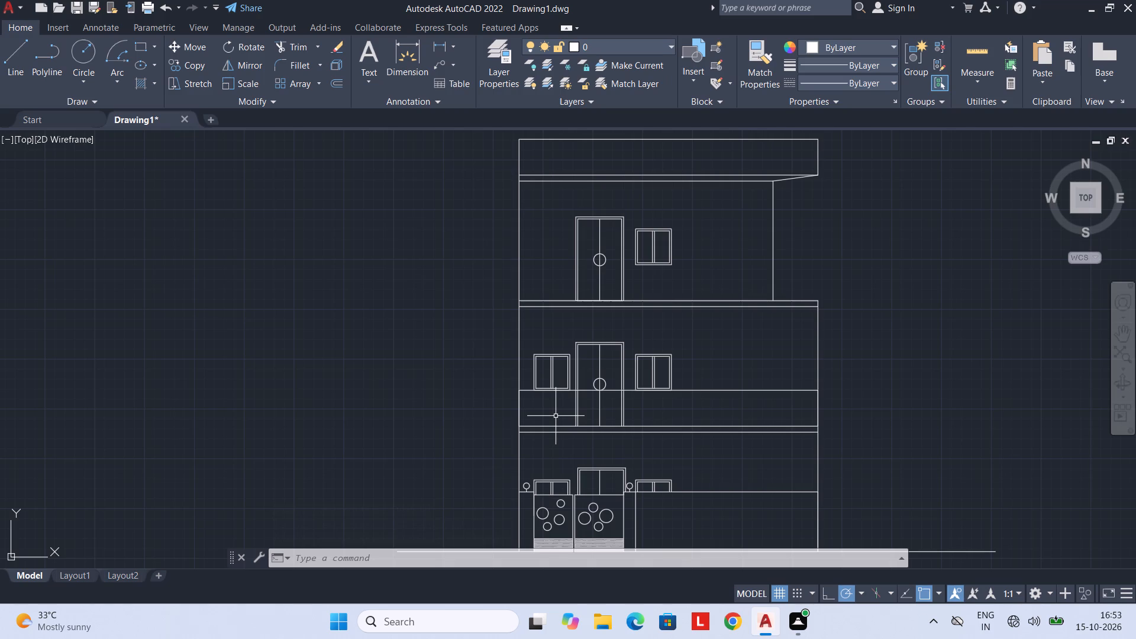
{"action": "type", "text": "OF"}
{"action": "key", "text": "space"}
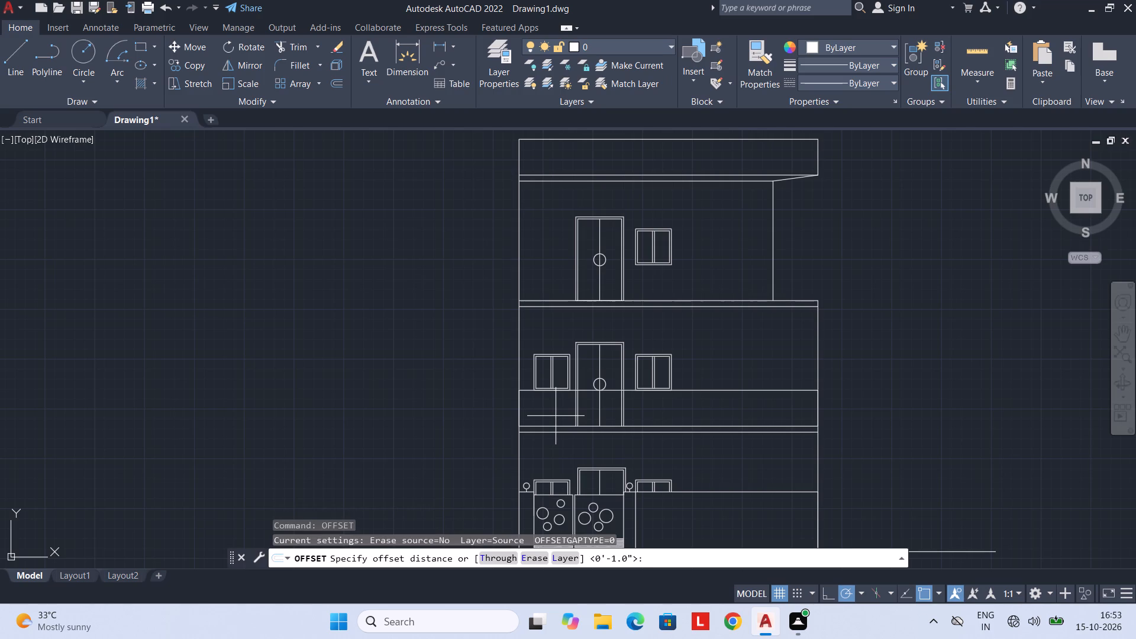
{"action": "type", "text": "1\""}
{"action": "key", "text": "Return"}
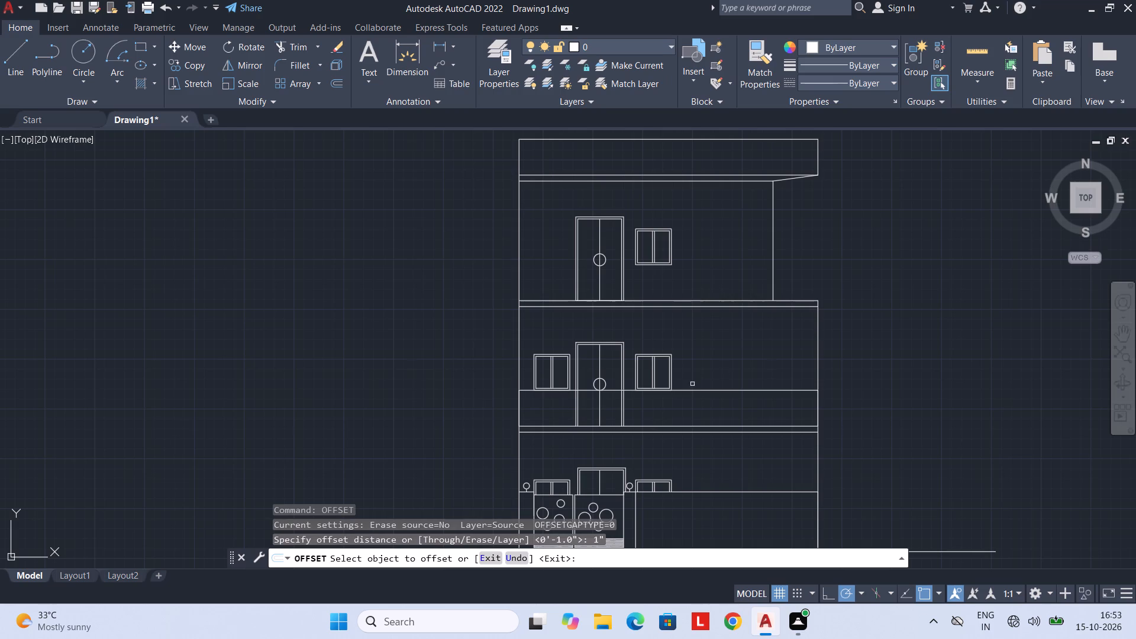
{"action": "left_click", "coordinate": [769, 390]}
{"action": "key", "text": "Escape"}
Offset the balcony railing's top line and both end lines 3" inward to form its frame.
{"action": "scroll", "coordinate": [748, 403], "scroll_direction": "up", "scroll_amount": 2}
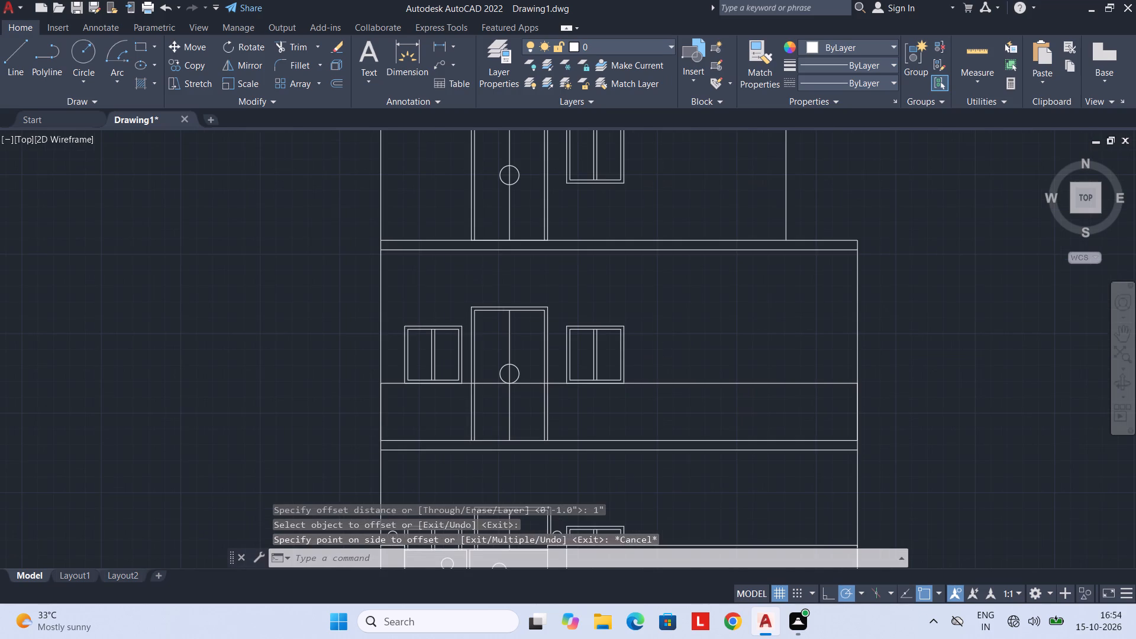
{"action": "type", "text": "OF 3\""}
{"action": "key", "text": "Return"}
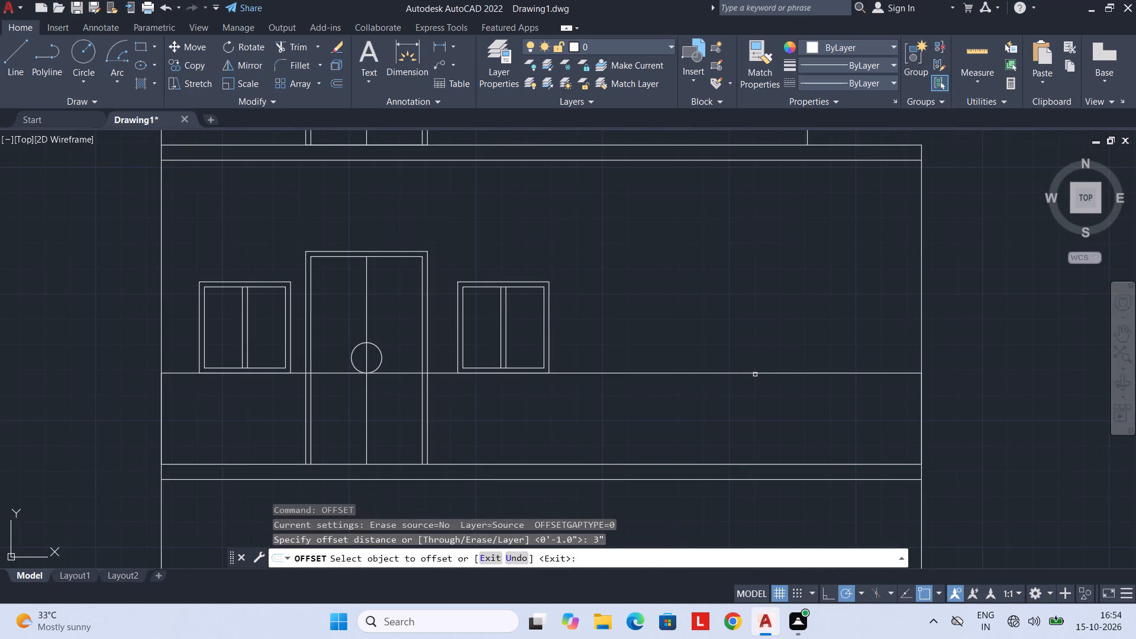
{"action": "left_click", "coordinate": [755, 372]}
{"action": "left_click_drag", "start_coordinate": [756, 399], "coordinate": [756, 406]}
{"action": "middle_click_drag", "start_coordinate": [896, 412], "coordinate": [926, 408]}
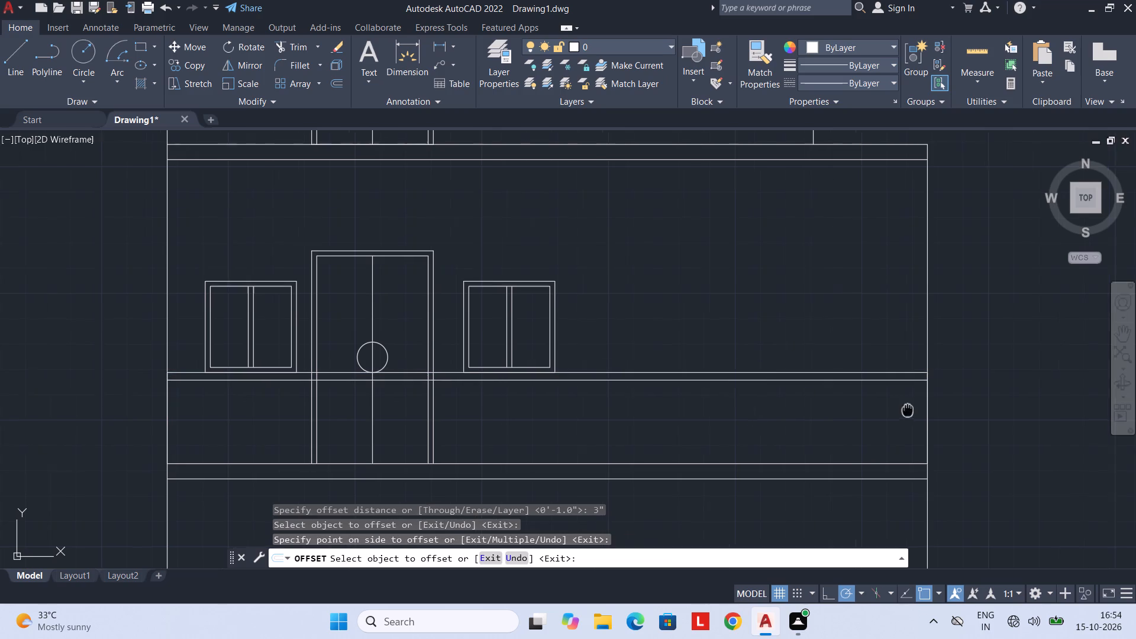
{"action": "middle_click_drag", "start_coordinate": [926, 408], "coordinate": [959, 405]}
{"action": "middle_click_drag", "start_coordinate": [502, 403], "coordinate": [712, 377]}
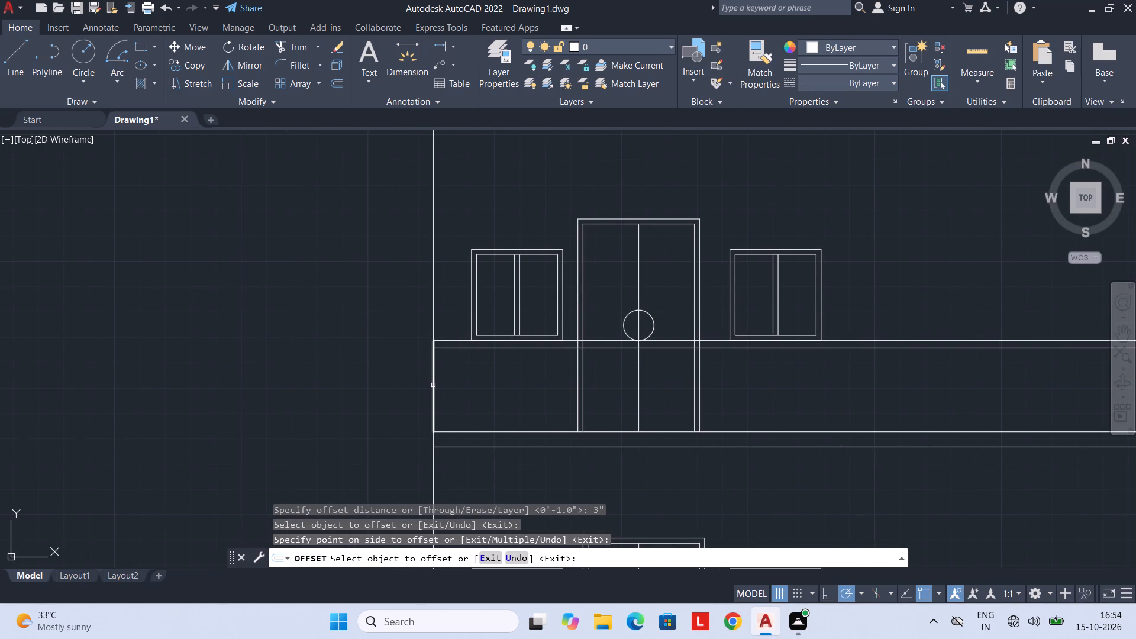
{"action": "left_click", "coordinate": [433, 385]}
{"action": "left_click_drag", "start_coordinate": [450, 385], "coordinate": [496, 387]}
{"action": "middle_click_drag", "start_coordinate": [590, 393], "coordinate": [348, 402]}
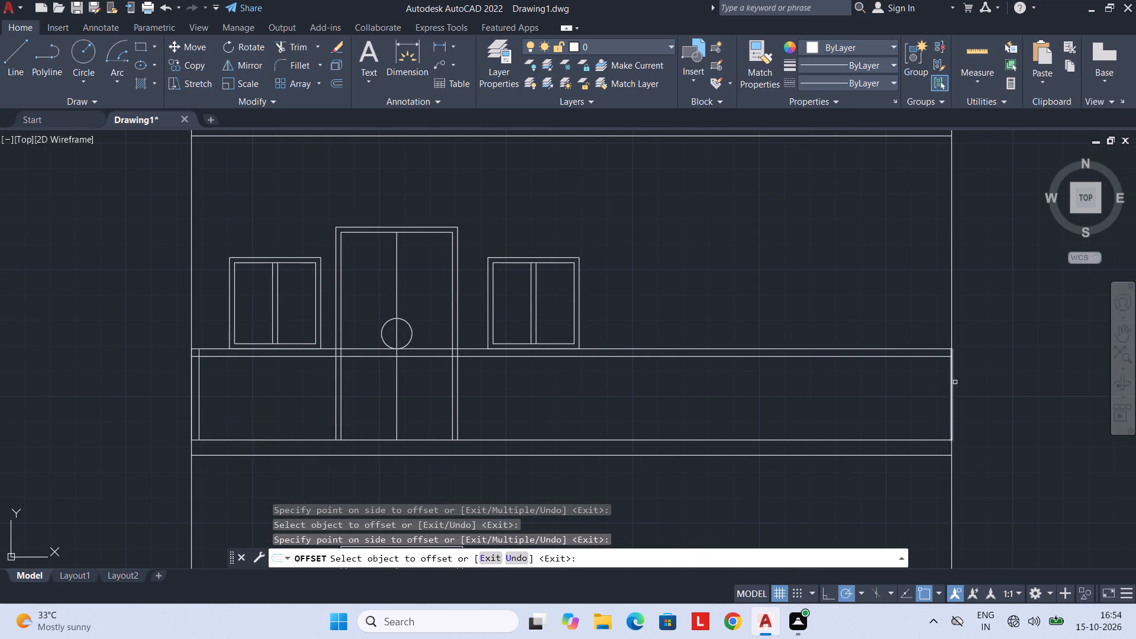
{"action": "left_click", "coordinate": [951, 386]}
{"action": "left_click_drag", "start_coordinate": [866, 405], "coordinate": [727, 412]}
{"action": "scroll", "coordinate": [724, 412], "scroll_direction": "down", "scroll_amount": 2}
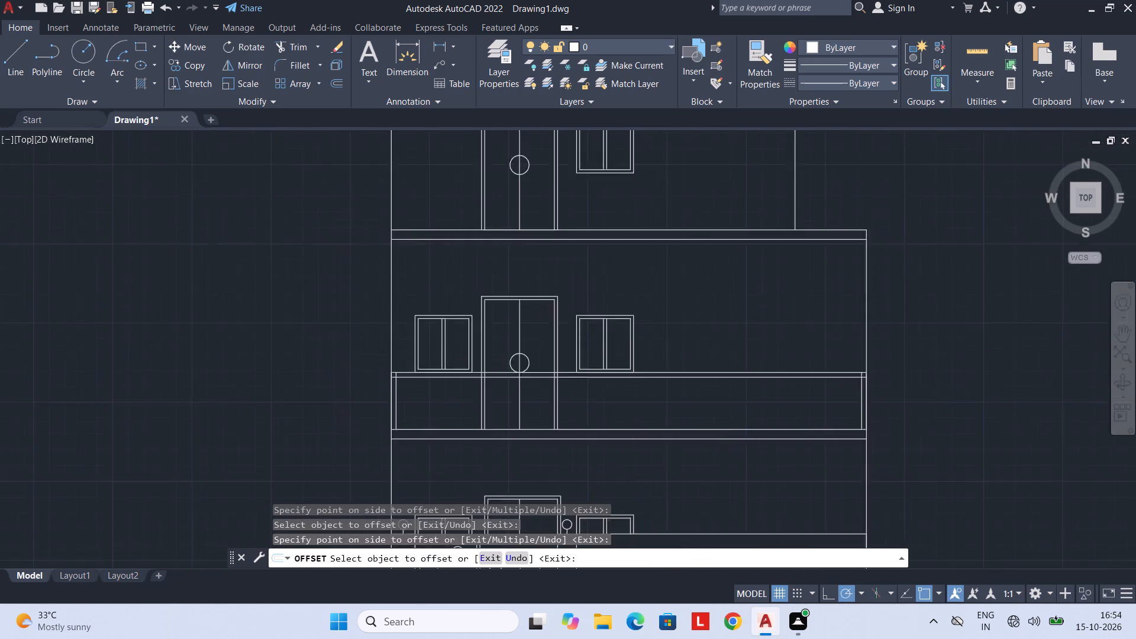
{"action": "middle_click_drag", "start_coordinate": [723, 412], "coordinate": [720, 390]}
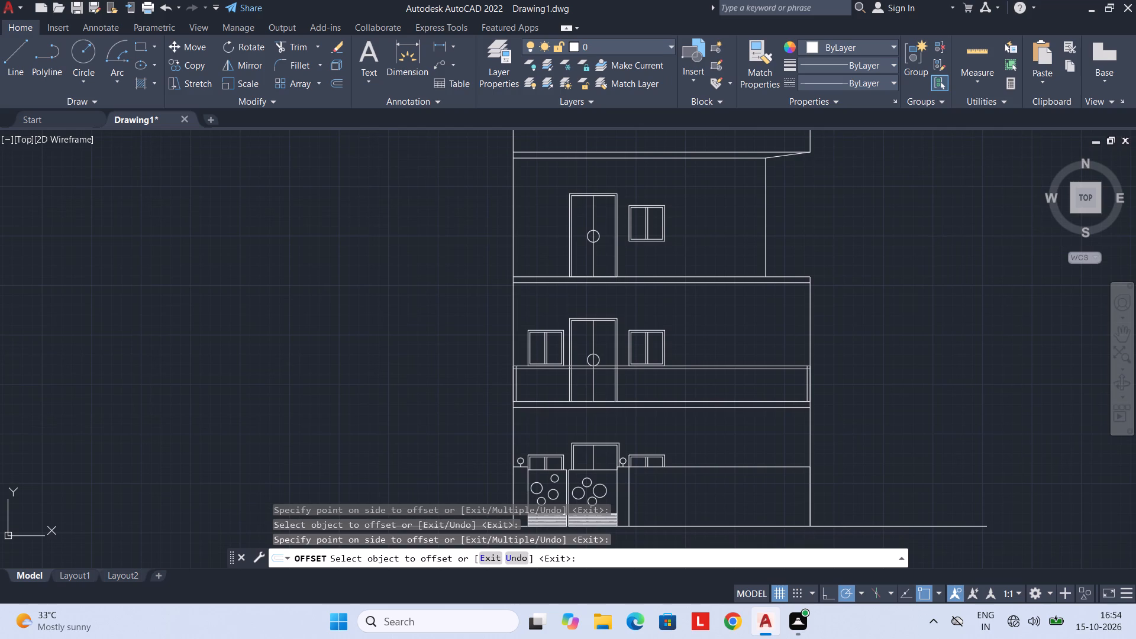
{"action": "key", "text": "Escape"}
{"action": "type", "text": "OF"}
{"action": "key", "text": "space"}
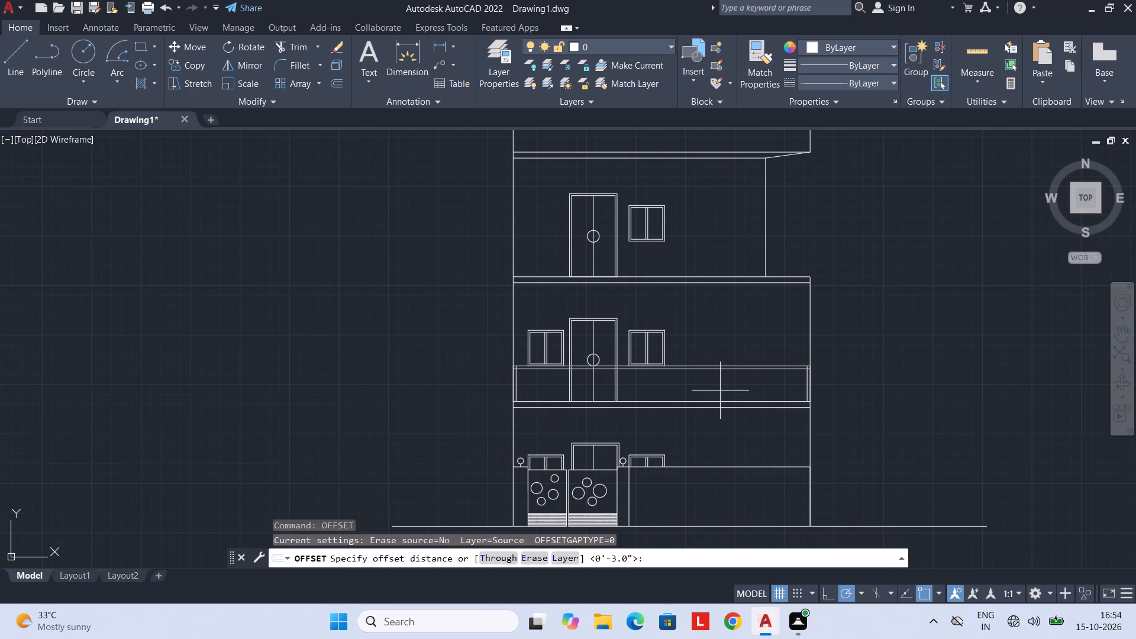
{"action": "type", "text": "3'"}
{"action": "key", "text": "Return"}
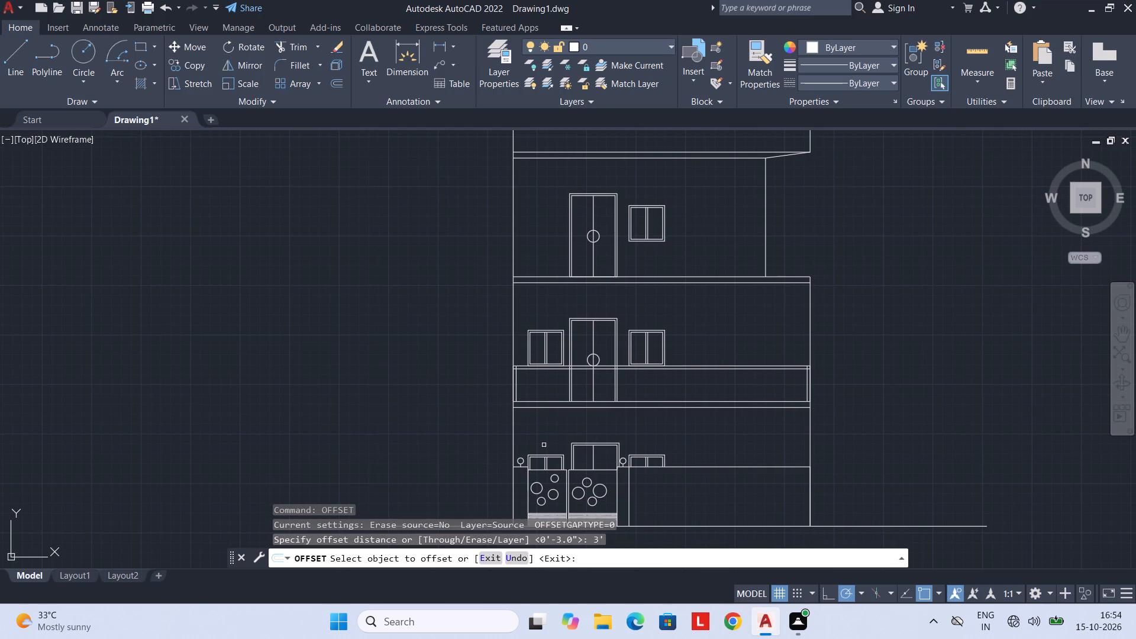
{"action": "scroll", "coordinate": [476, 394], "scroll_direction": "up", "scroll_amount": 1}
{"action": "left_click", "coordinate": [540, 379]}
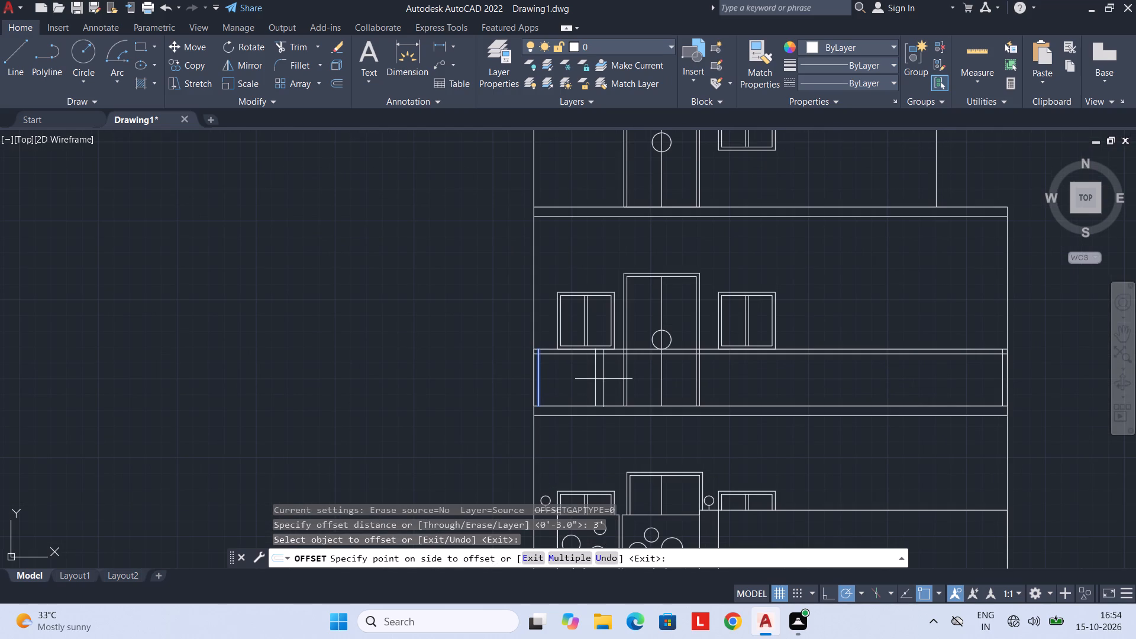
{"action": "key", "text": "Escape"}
Offset the railing frame's left inner vertical line 3'3" to the right as the first panel divider.
{"action": "type", "text": "OF 3'"}
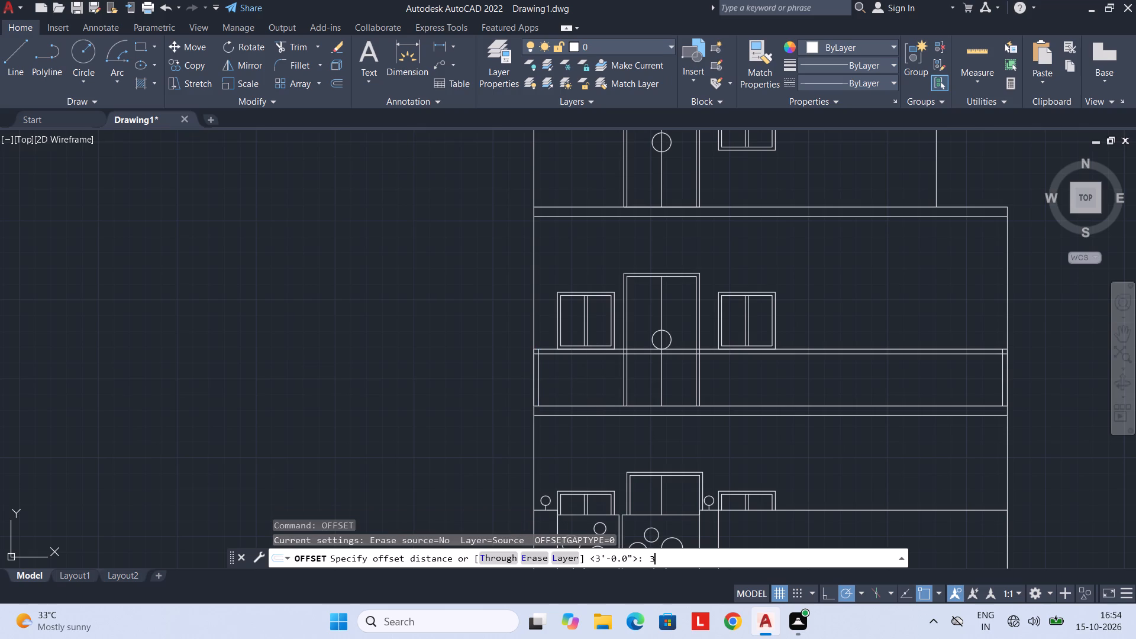
{"action": "key", "text": "6"}
{"action": "key", "text": "BackSpace"}
{"action": "type", "text": "3\""}
{"action": "key", "text": "Return"}
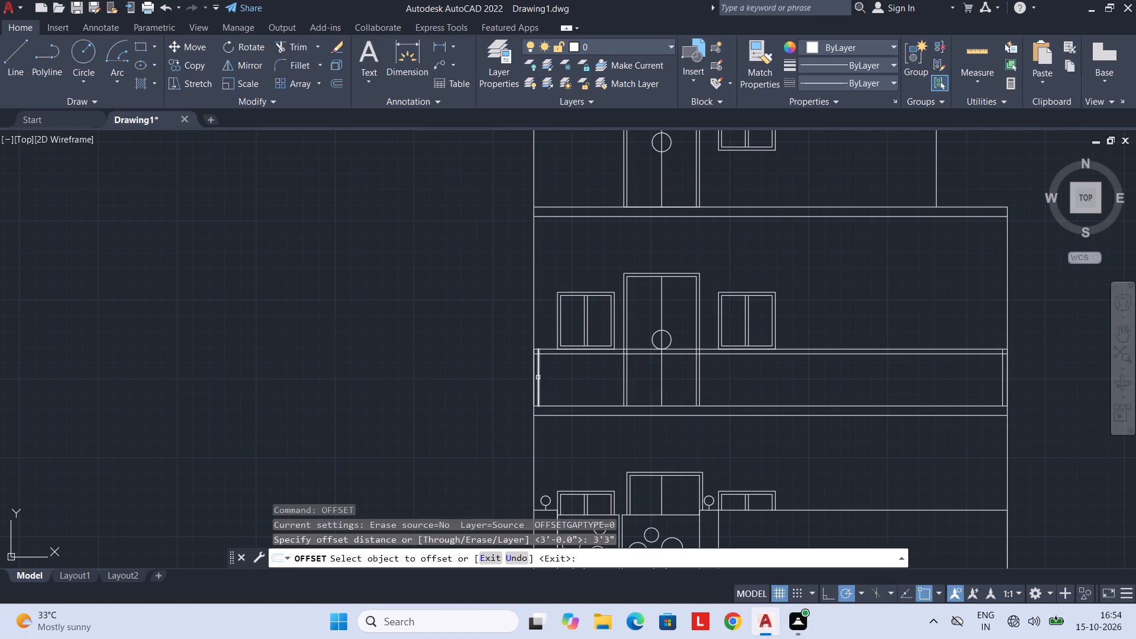
{"action": "left_click", "coordinate": [540, 376]}
{"action": "left_click_drag", "start_coordinate": [584, 375], "coordinate": [609, 374]}
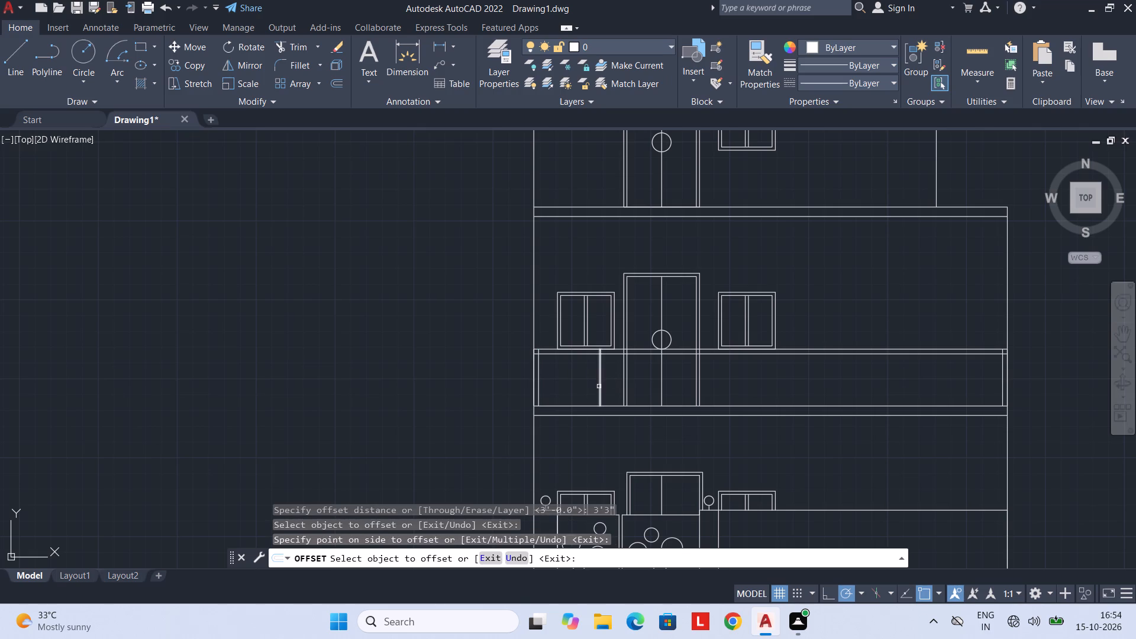
{"action": "left_click", "coordinate": [598, 387]}
{"action": "scroll", "coordinate": [680, 388], "scroll_direction": "up", "scroll_amount": 2}
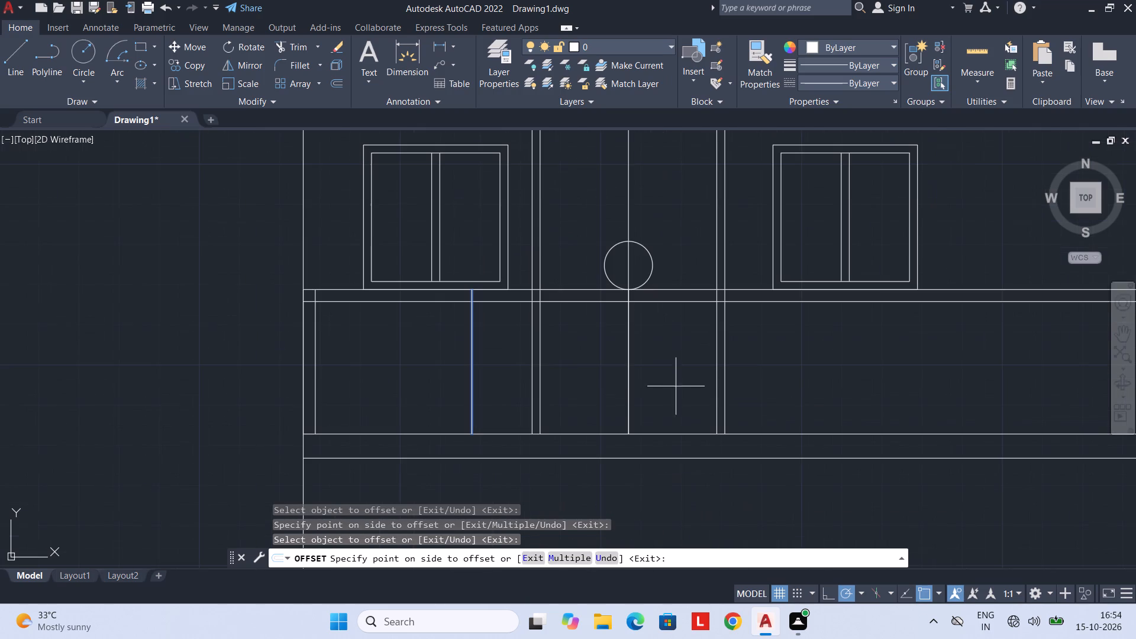
{"action": "key", "text": "Escape"}
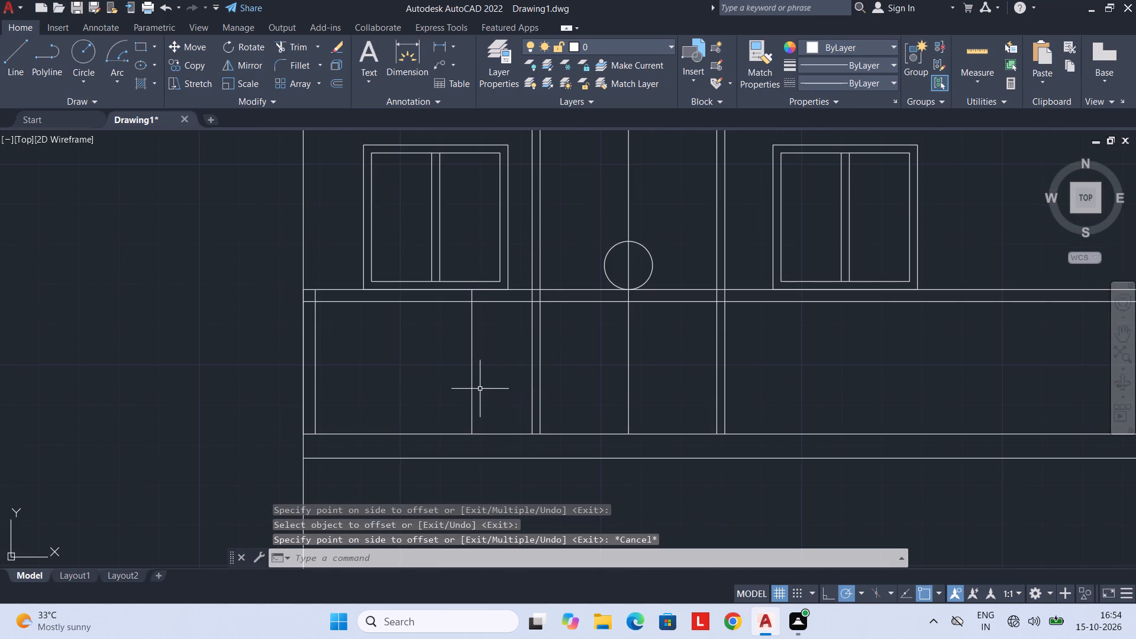
Offset each successive panel divider 3'3" to the right, adding five more vertical dividers along the first-floor balcony railing.
{"action": "type", "text": "OF"}
{"action": "key", "text": "space"}
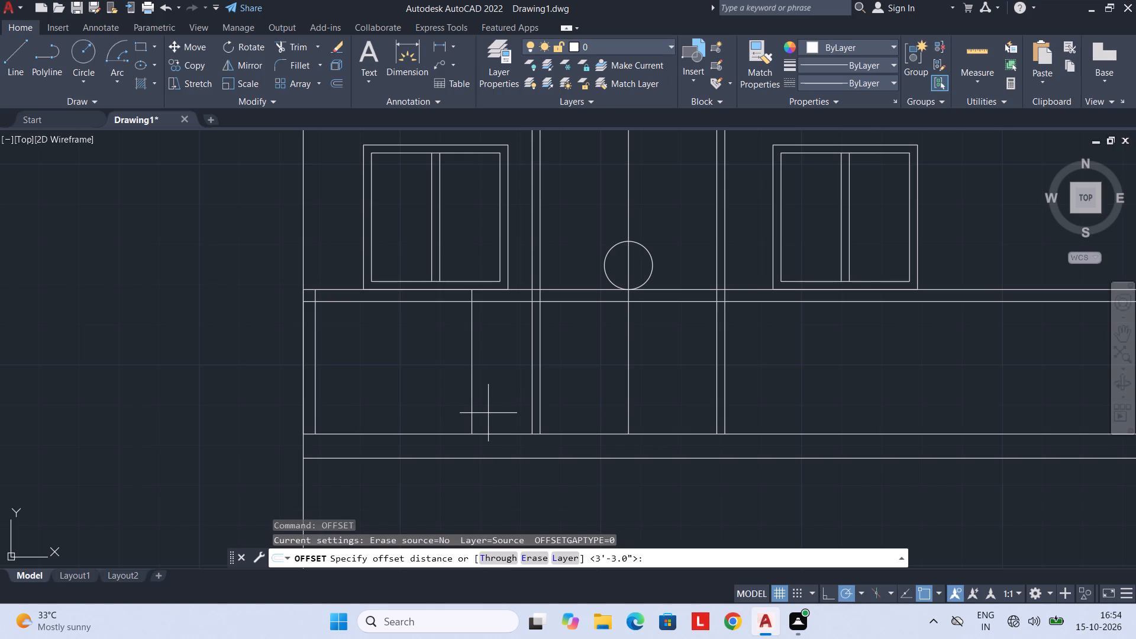
{"action": "key", "text": "space"}
{"action": "left_click", "coordinate": [473, 392]}
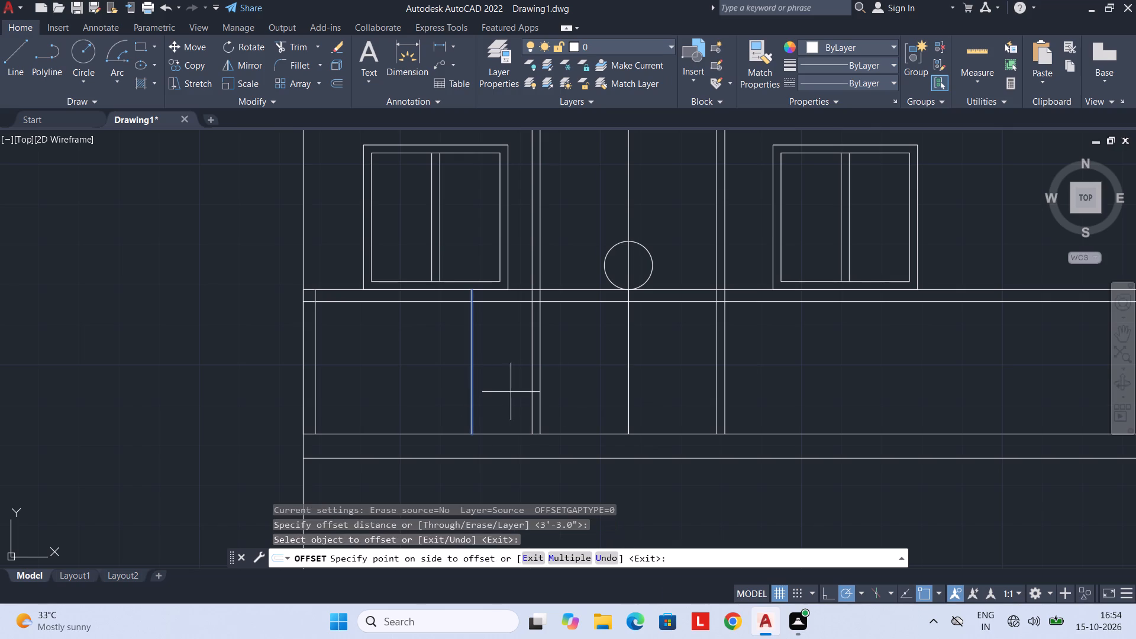
{"action": "left_click_drag", "start_coordinate": [658, 390], "coordinate": [667, 390]}
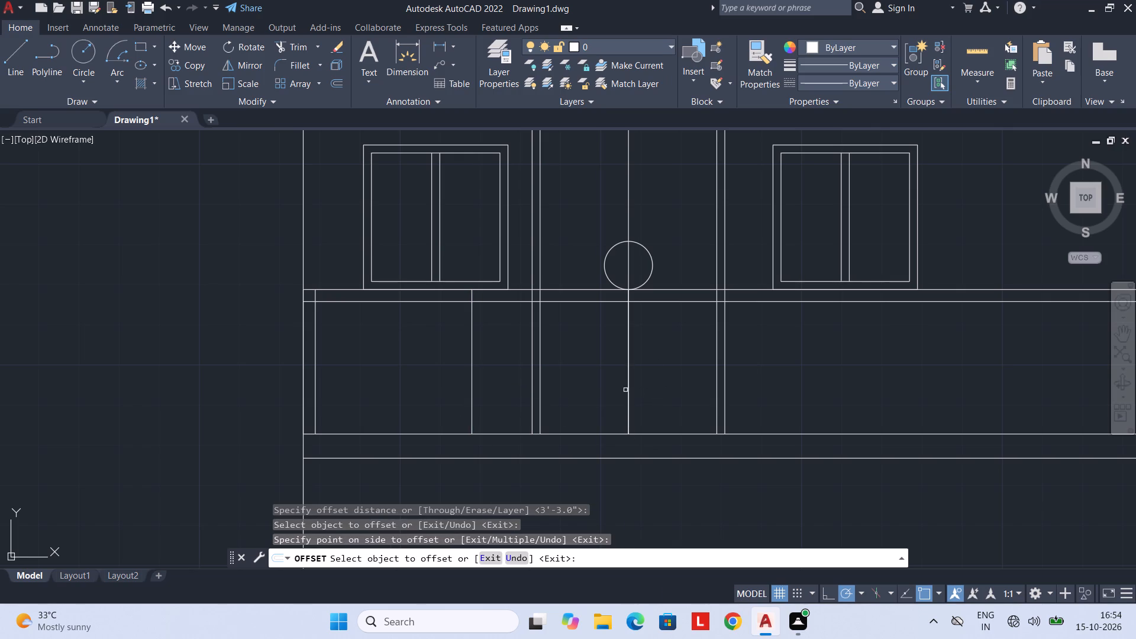
{"action": "left_click", "coordinate": [630, 389]}
{"action": "left_click_drag", "start_coordinate": [831, 387], "coordinate": [847, 386]}
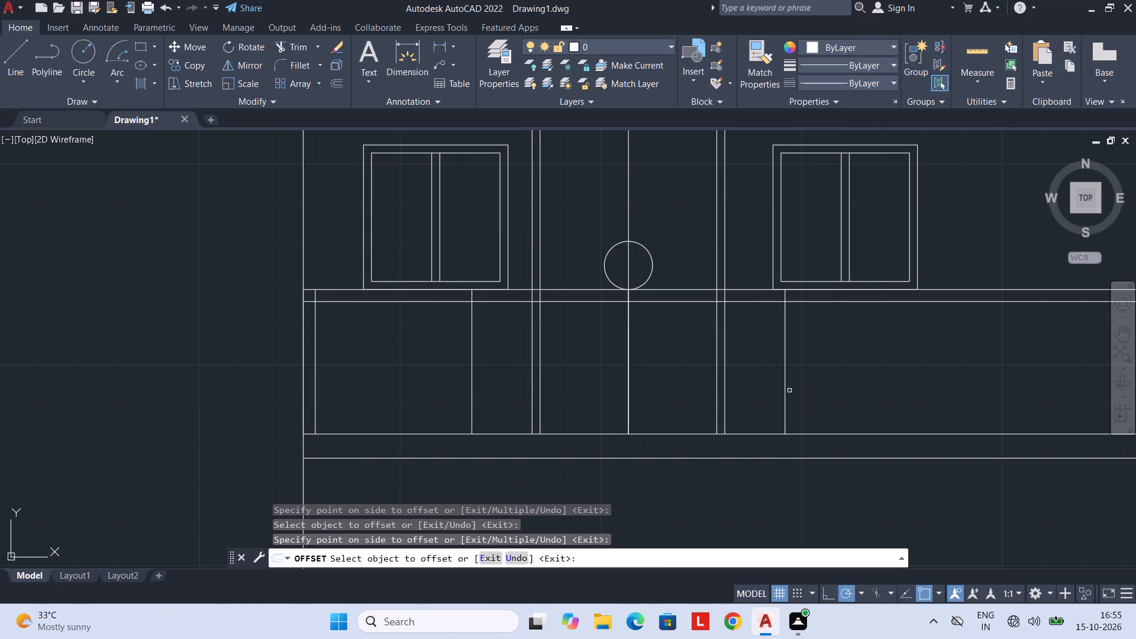
{"action": "left_click_drag", "start_coordinate": [785, 394], "coordinate": [793, 394]}
{"action": "left_click_drag", "start_coordinate": [890, 393], "coordinate": [953, 393]}
{"action": "middle_click_drag", "start_coordinate": [954, 393], "coordinate": [770, 438]}
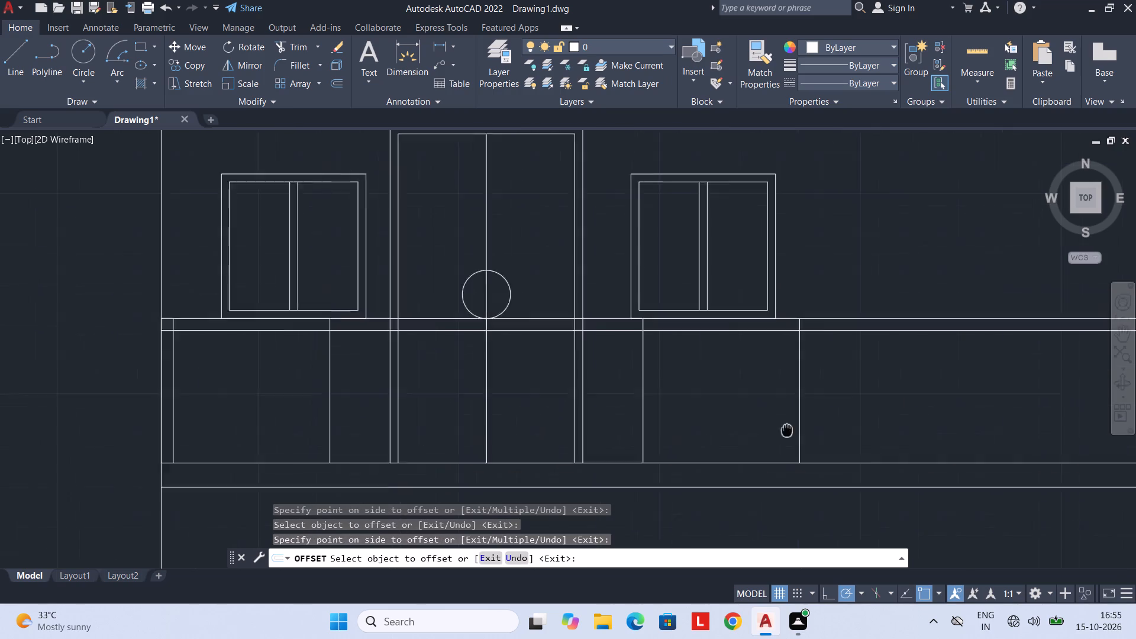
{"action": "middle_click_drag", "start_coordinate": [770, 438], "coordinate": [757, 441]}
{"action": "left_click_drag", "start_coordinate": [747, 431], "coordinate": [757, 431]}
{"action": "left_click_drag", "start_coordinate": [916, 427], "coordinate": [961, 427]}
{"action": "middle_click_drag", "start_coordinate": [965, 424], "coordinate": [815, 448]}
{"action": "scroll", "coordinate": [955, 428], "scroll_direction": "down", "scroll_amount": 1}
{"action": "left_click", "coordinate": [774, 448]}
{"action": "left_click_drag", "start_coordinate": [876, 447], "coordinate": [911, 446]}
{"action": "scroll", "coordinate": [911, 446], "scroll_direction": "down", "scroll_amount": 2}
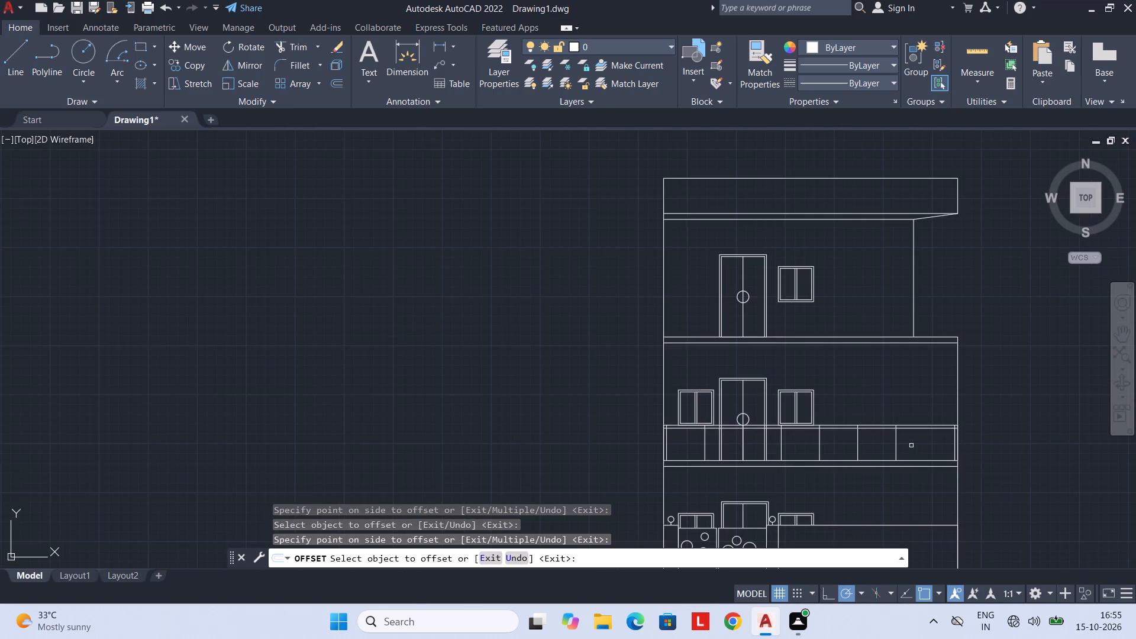
{"action": "middle_click_drag", "start_coordinate": [911, 446], "coordinate": [781, 448]}
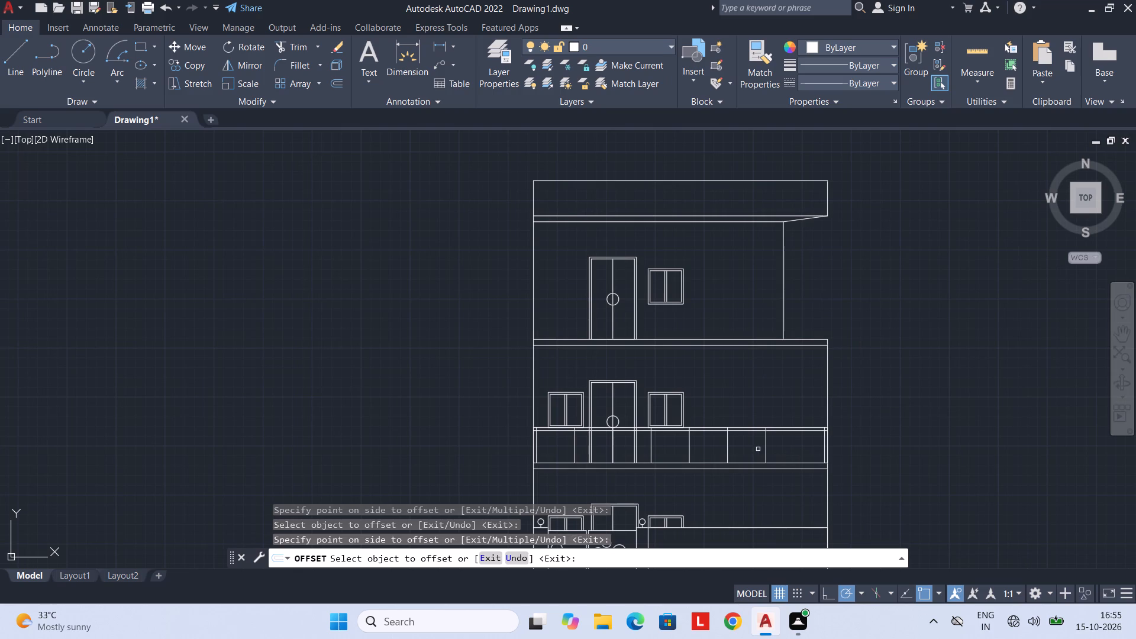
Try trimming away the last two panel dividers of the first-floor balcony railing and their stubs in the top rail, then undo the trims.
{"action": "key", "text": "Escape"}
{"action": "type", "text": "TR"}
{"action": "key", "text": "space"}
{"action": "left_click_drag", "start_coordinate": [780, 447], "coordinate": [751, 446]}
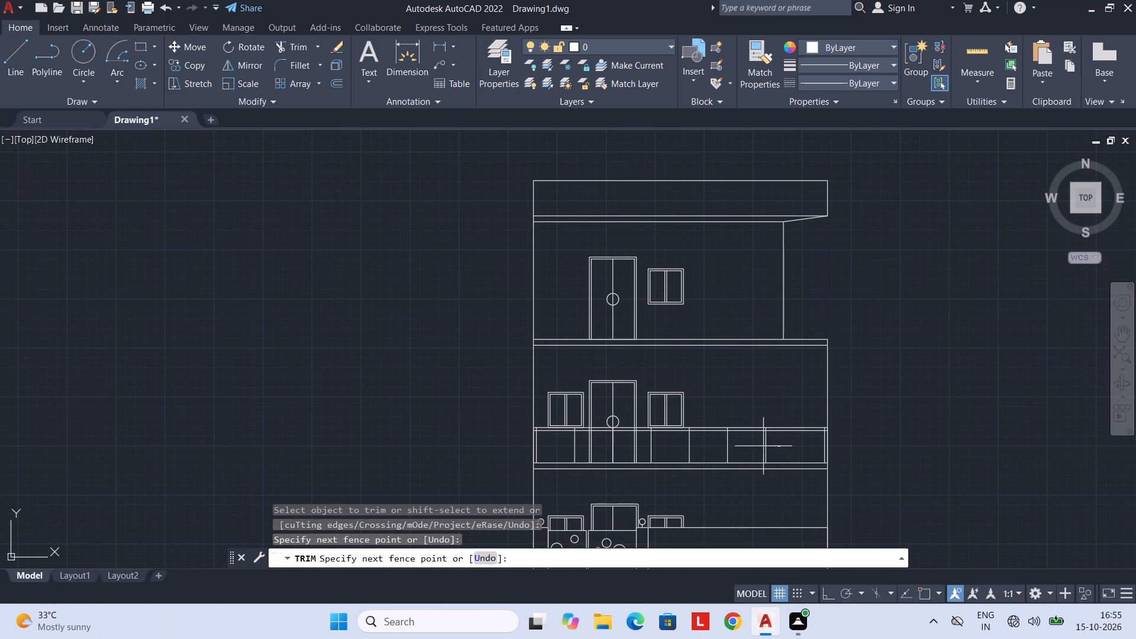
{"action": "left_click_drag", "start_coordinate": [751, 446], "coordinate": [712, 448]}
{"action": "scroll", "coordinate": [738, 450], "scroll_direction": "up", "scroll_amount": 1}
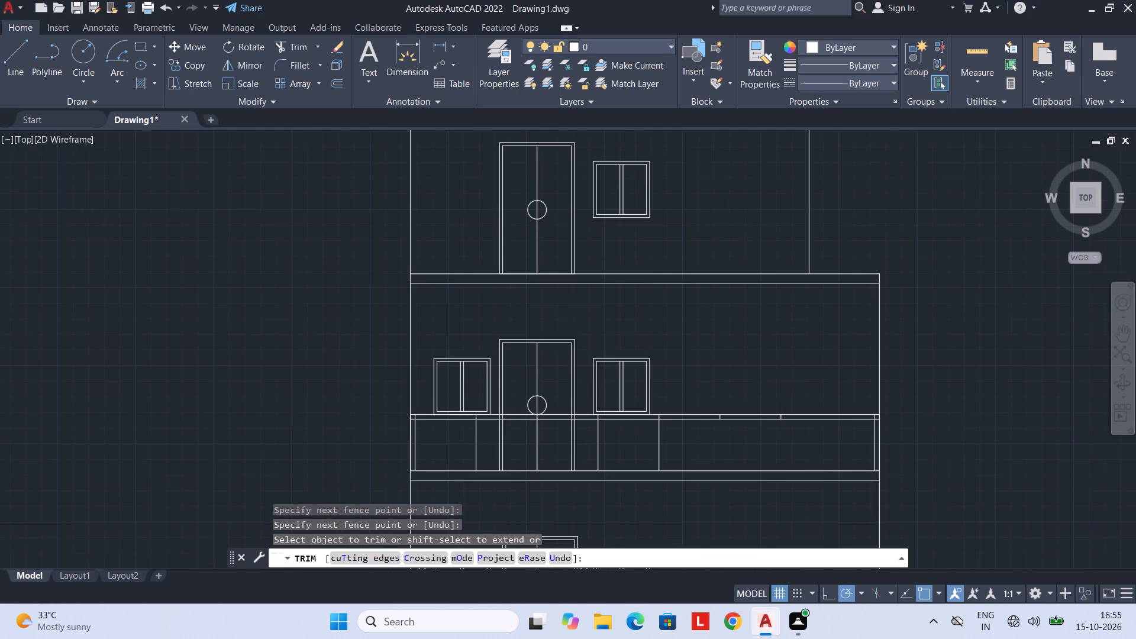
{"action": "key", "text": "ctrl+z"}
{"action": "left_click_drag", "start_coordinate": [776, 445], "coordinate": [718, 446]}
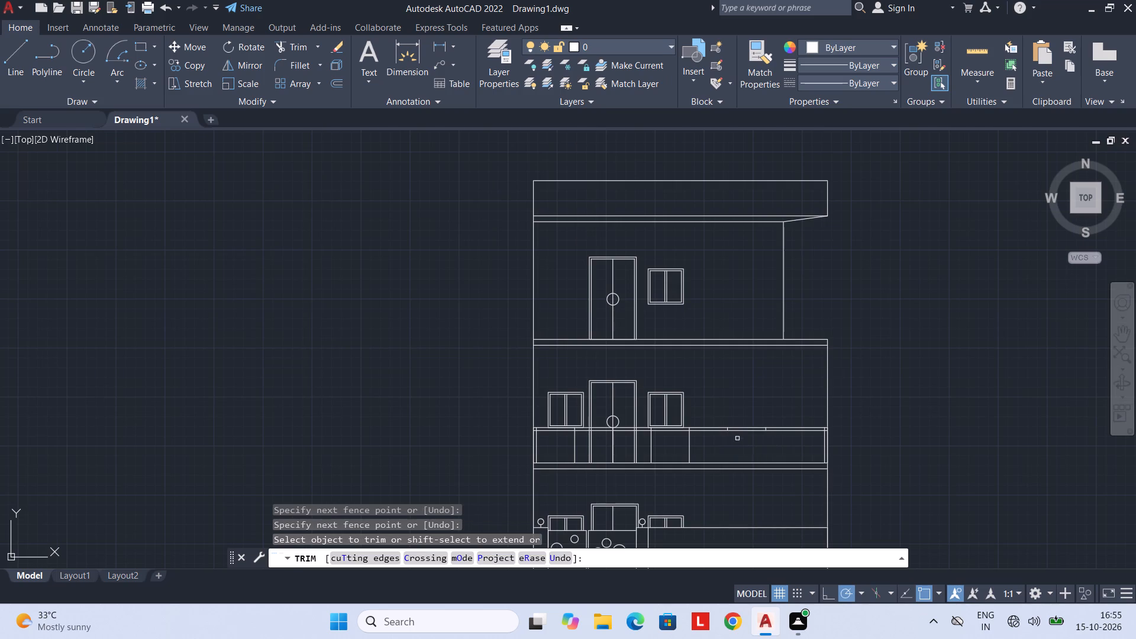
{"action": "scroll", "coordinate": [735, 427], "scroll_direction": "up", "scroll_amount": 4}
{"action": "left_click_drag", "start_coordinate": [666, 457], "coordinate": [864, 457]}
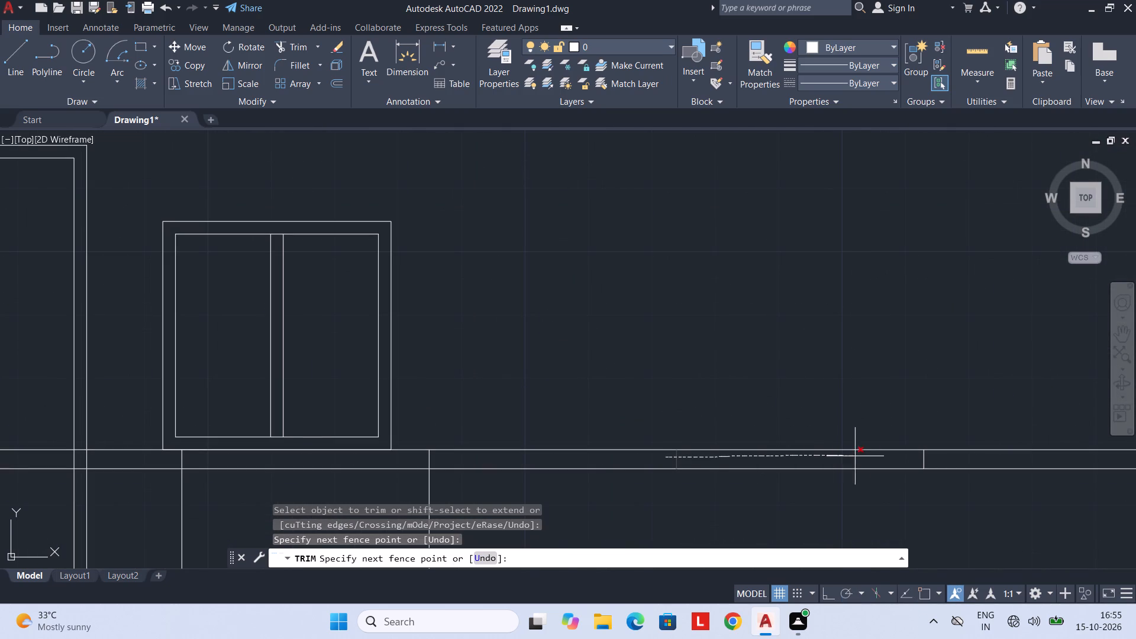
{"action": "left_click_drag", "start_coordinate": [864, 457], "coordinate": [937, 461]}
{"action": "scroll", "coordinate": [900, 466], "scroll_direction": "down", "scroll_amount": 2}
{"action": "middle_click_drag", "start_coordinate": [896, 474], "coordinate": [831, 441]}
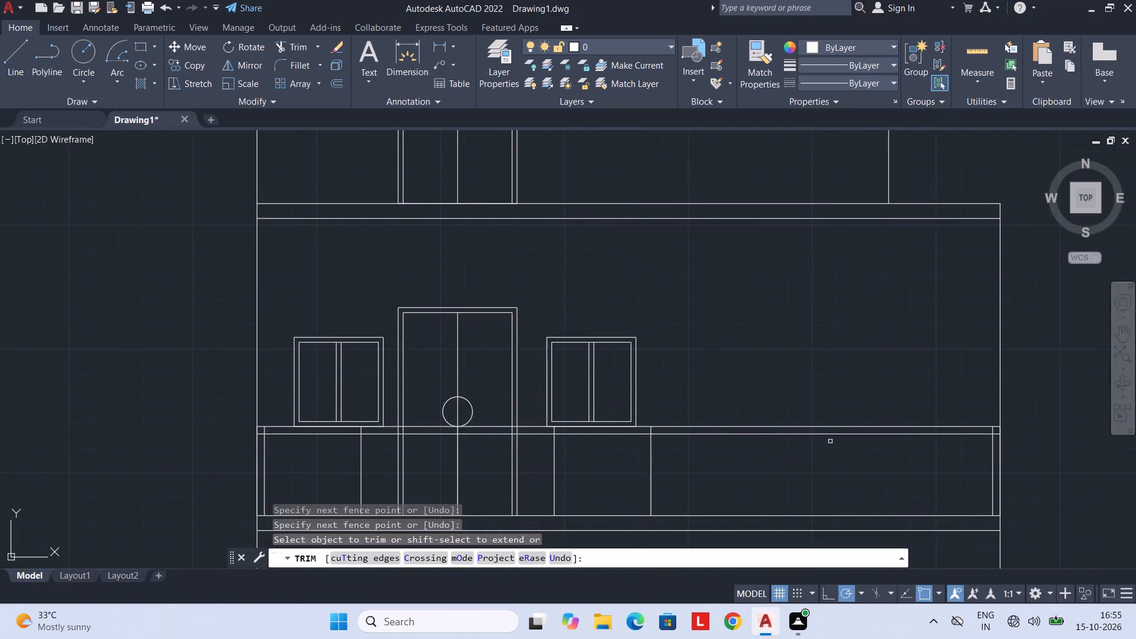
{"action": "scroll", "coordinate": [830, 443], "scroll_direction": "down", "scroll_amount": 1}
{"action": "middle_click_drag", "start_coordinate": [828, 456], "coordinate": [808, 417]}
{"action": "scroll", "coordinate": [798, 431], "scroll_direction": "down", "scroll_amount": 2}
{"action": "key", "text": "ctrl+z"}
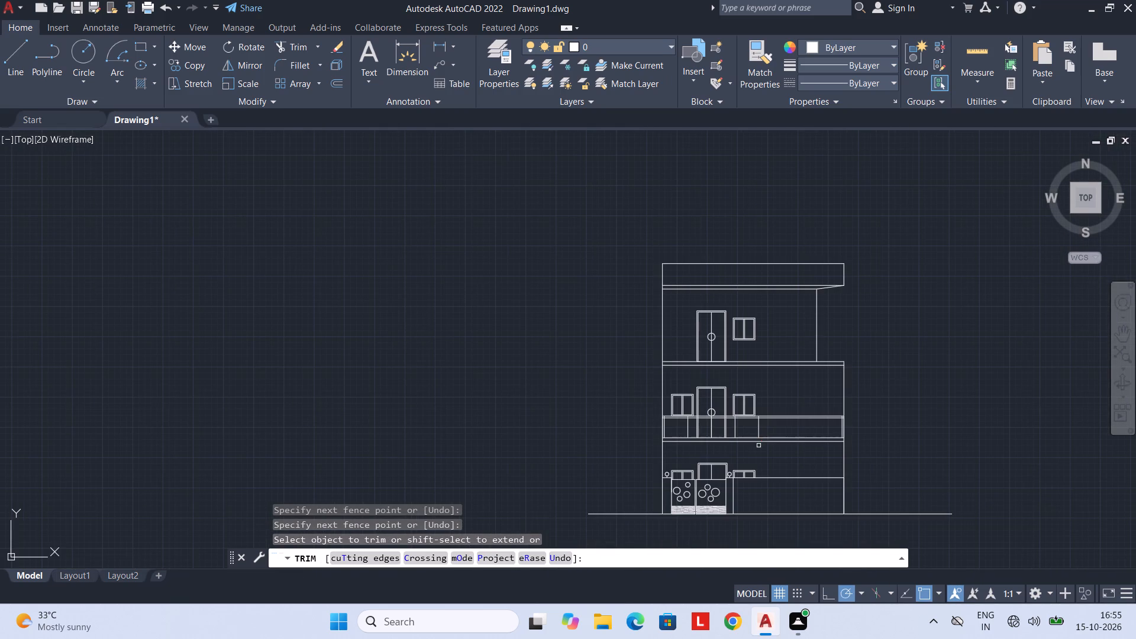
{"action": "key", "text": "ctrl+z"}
Trim away the rightmost panel divider of the first-floor balcony railing, including its stub within the top rail.
{"action": "scroll", "coordinate": [737, 434], "scroll_direction": "up", "scroll_amount": 2}
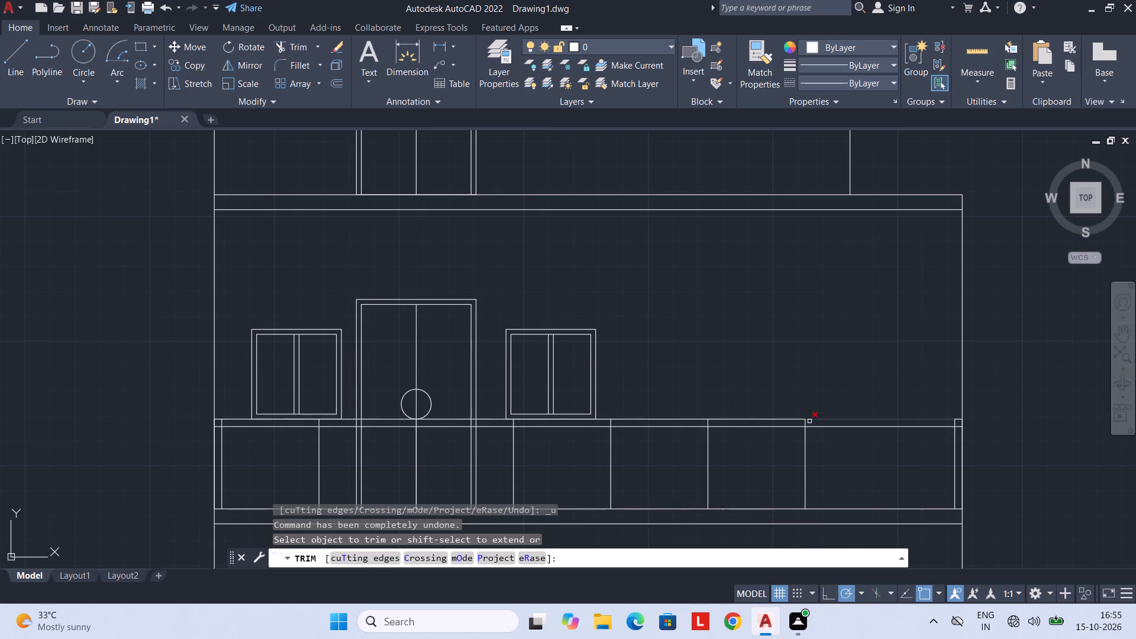
{"action": "left_click", "coordinate": [807, 422]}
{"action": "scroll", "coordinate": [732, 451], "scroll_direction": "down", "scroll_amount": 1}
{"action": "left_click_drag", "start_coordinate": [754, 454], "coordinate": [804, 456]}
{"action": "scroll", "coordinate": [689, 444], "scroll_direction": "up", "scroll_amount": 1}
{"action": "middle_click_drag", "start_coordinate": [680, 447], "coordinate": [733, 442]}
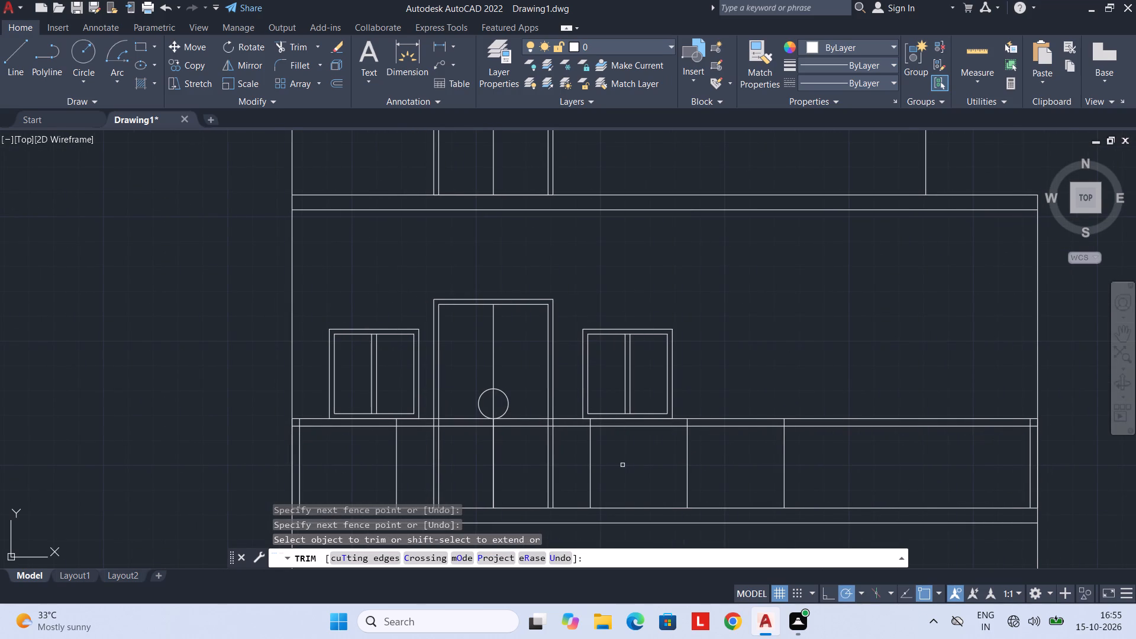
{"action": "key", "text": "Escape"}
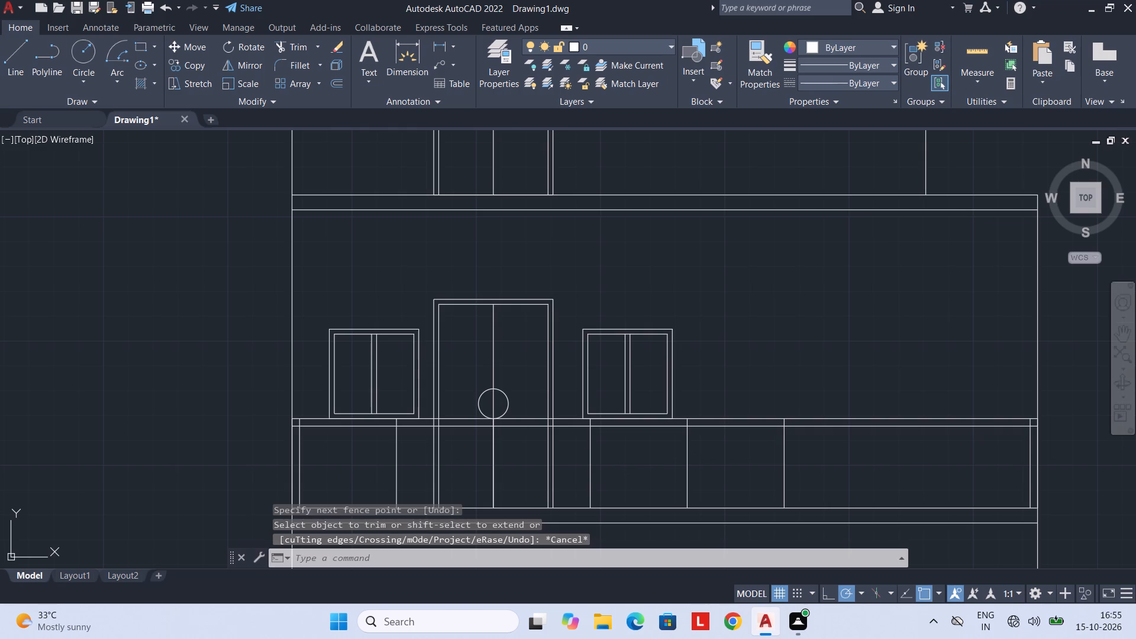
Offset each of the five remaining railing dividers 3" to the left to form double-line posts.
{"action": "type", "text": "OF 6"}
{"action": "key", "text": "BackSpace"}
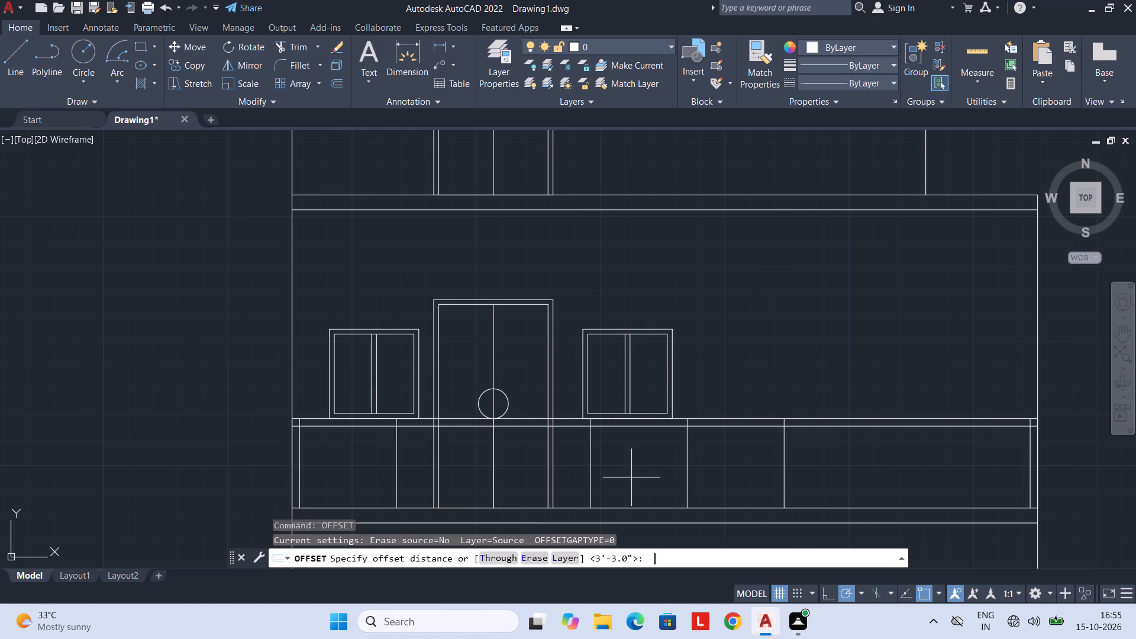
{"action": "type", "text": "3\""}
{"action": "key", "text": "Return"}
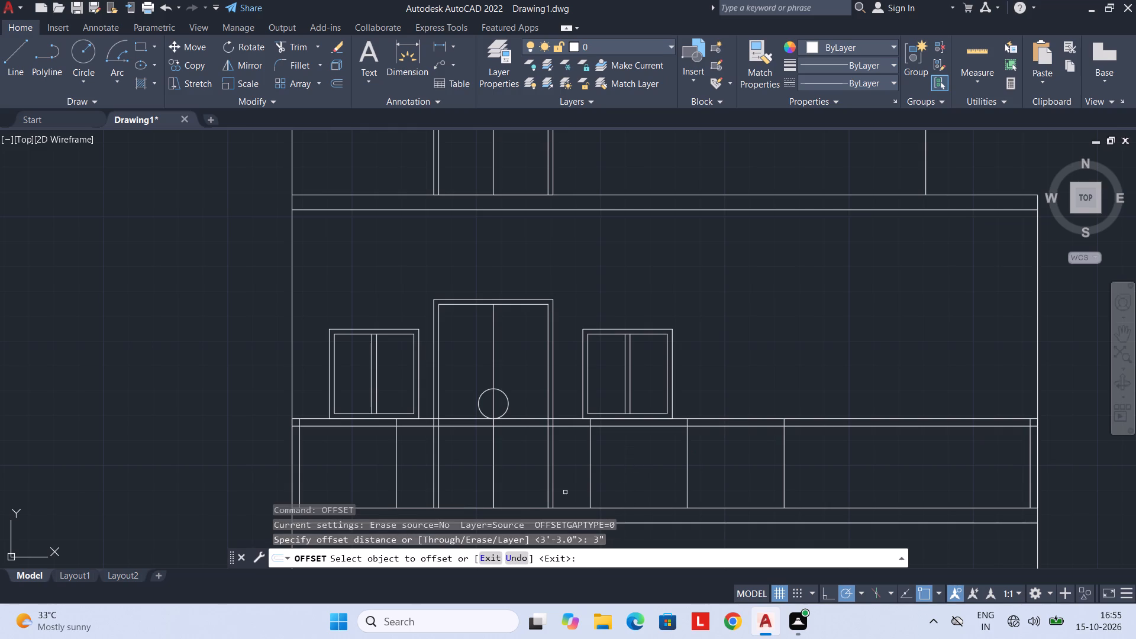
{"action": "middle_click_drag", "start_coordinate": [502, 470], "coordinate": [566, 444]}
{"action": "left_click_drag", "start_coordinate": [459, 437], "coordinate": [447, 438]}
{"action": "left_click_drag", "start_coordinate": [404, 441], "coordinate": [397, 441]}
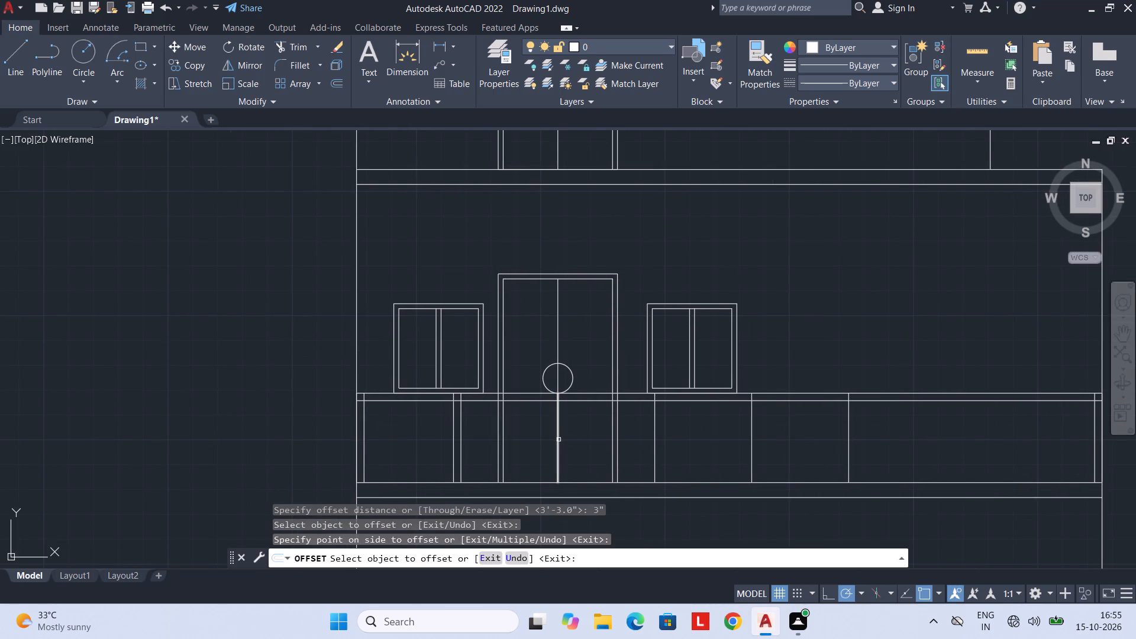
{"action": "left_click", "coordinate": [557, 440]}
{"action": "left_click", "coordinate": [521, 440]}
{"action": "left_click", "coordinate": [654, 437]}
{"action": "left_click_drag", "start_coordinate": [643, 440], "coordinate": [641, 440]}
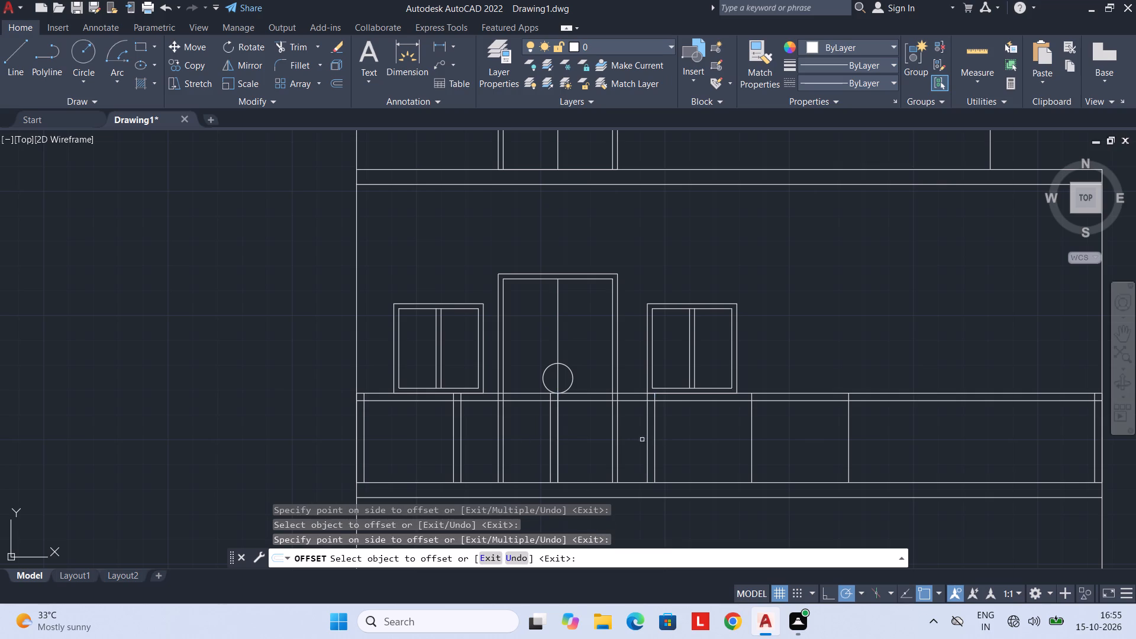
{"action": "left_click_drag", "start_coordinate": [641, 440], "coordinate": [635, 443]}
{"action": "left_click", "coordinate": [752, 434]}
{"action": "left_click_drag", "start_coordinate": [718, 442], "coordinate": [704, 443]}
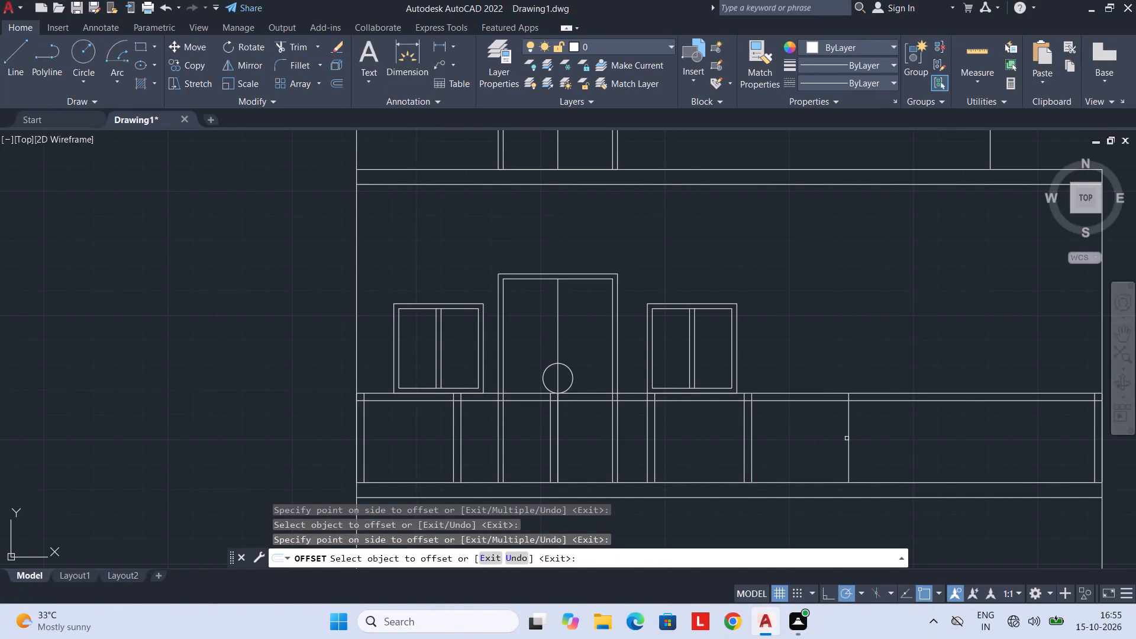
{"action": "left_click", "coordinate": [848, 438]}
{"action": "left_click_drag", "start_coordinate": [795, 442], "coordinate": [760, 444]}
{"action": "key", "text": "Escape"}
Trim the left inner frame line and the first post's lines where they cross the railing's top rail.
{"action": "middle_click_drag", "start_coordinate": [696, 449], "coordinate": [760, 456]}
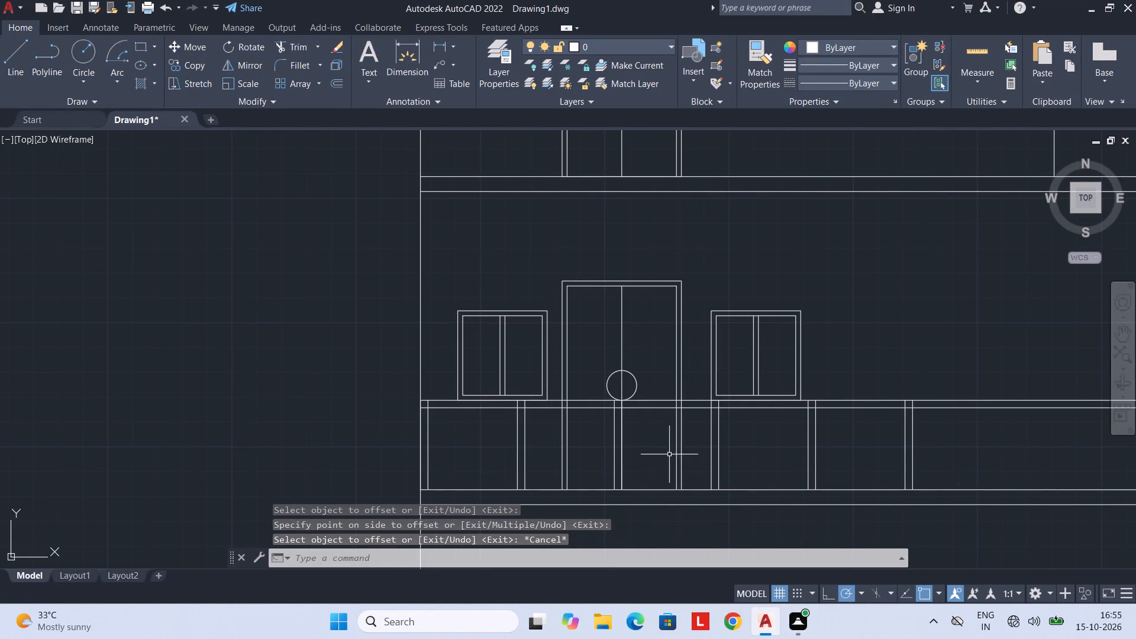
{"action": "middle_click_drag", "start_coordinate": [685, 459], "coordinate": [648, 423]}
{"action": "scroll", "coordinate": [655, 425], "scroll_direction": "down", "scroll_amount": 2}
{"action": "middle_click_drag", "start_coordinate": [663, 430], "coordinate": [717, 459]}
{"action": "scroll", "coordinate": [619, 444], "scroll_direction": "up", "scroll_amount": 2}
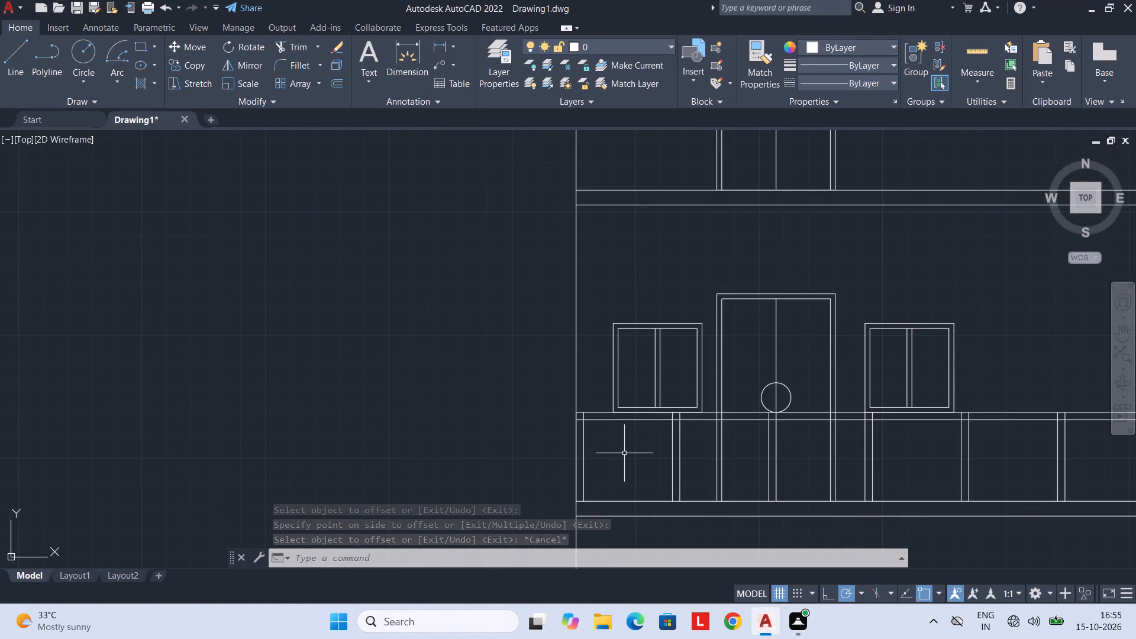
{"action": "type", "text": "TR"}
{"action": "key", "text": "space"}
{"action": "scroll", "coordinate": [583, 421], "scroll_direction": "up", "scroll_amount": 2}
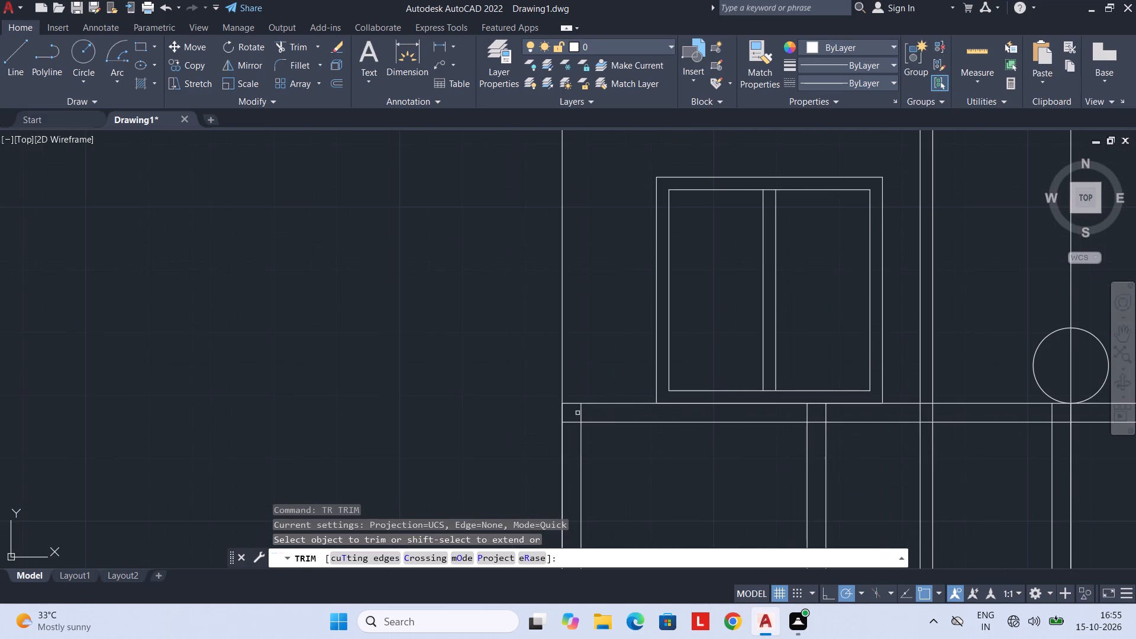
{"action": "left_click_drag", "start_coordinate": [577, 418], "coordinate": [844, 417]}
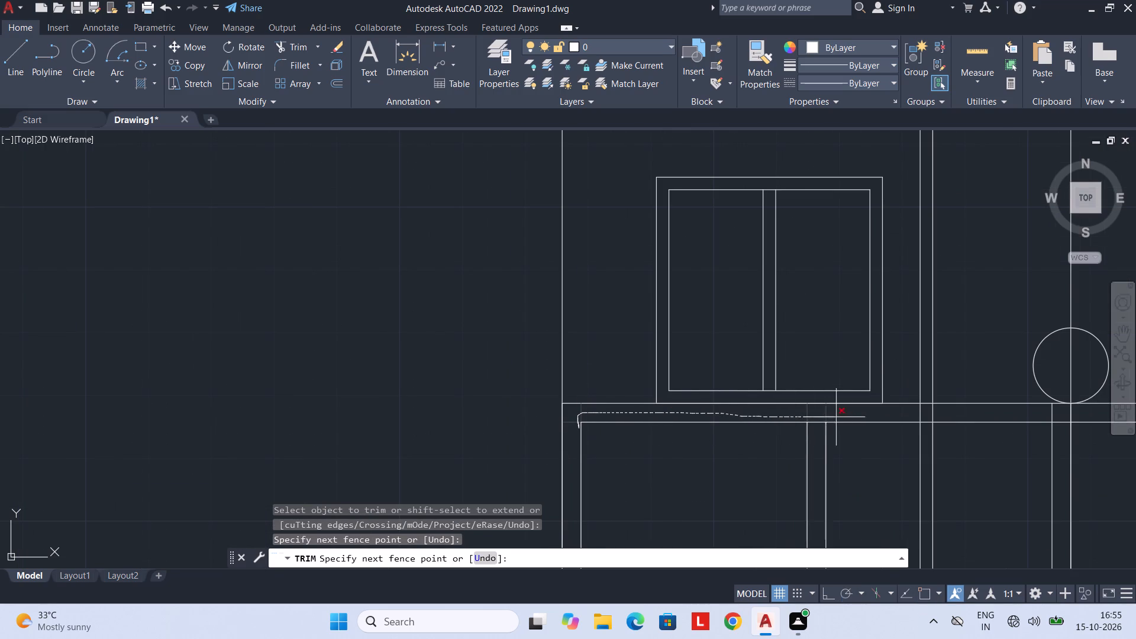
{"action": "left_click_drag", "start_coordinate": [844, 417], "coordinate": [845, 417]}
Trim away the first-floor door's frame and centre lines that show through the railing panels below the top rail.
{"action": "middle_click_drag", "start_coordinate": [851, 417], "coordinate": [600, 431]}
{"action": "scroll", "coordinate": [714, 476], "scroll_direction": "down", "scroll_amount": 2}
{"action": "left_click_drag", "start_coordinate": [713, 476], "coordinate": [682, 490]}
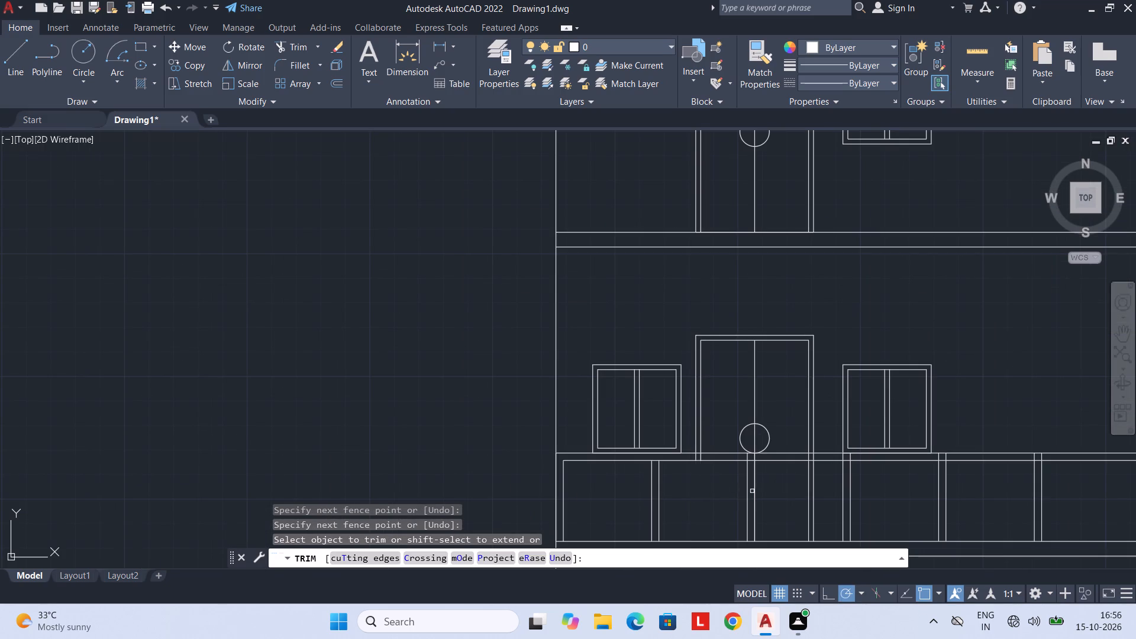
{"action": "left_click", "coordinate": [754, 491]}
{"action": "scroll", "coordinate": [791, 491], "scroll_direction": "up", "scroll_amount": 1}
{"action": "middle_click_drag", "start_coordinate": [791, 491], "coordinate": [737, 488]}
{"action": "left_click_drag", "start_coordinate": [744, 487], "coordinate": [754, 490]}
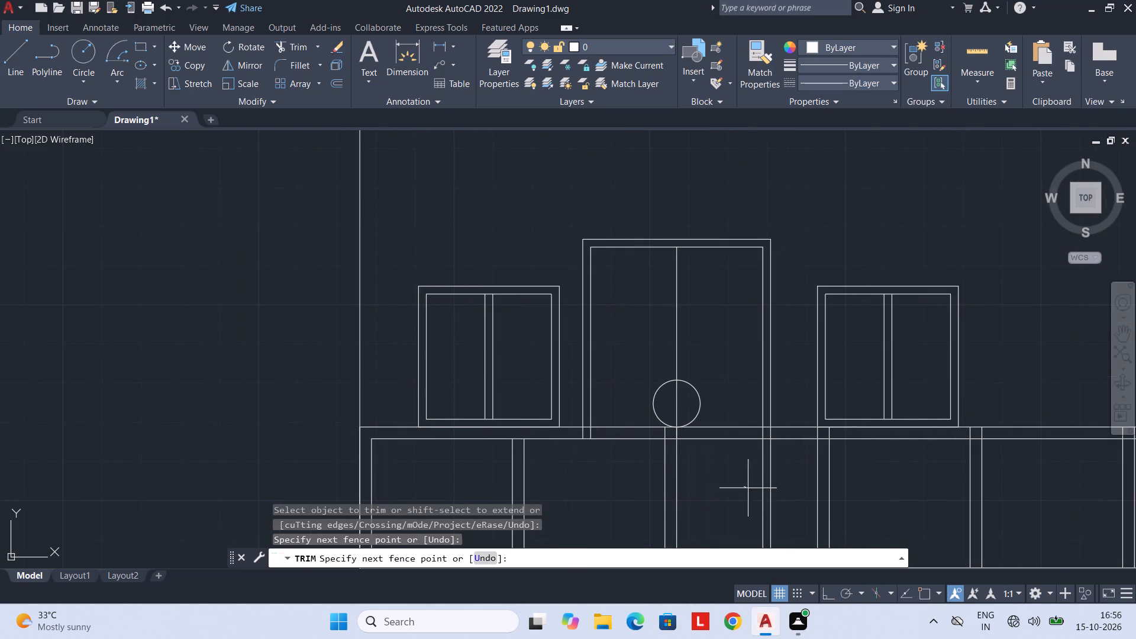
{"action": "left_click_drag", "start_coordinate": [754, 490], "coordinate": [786, 490]}
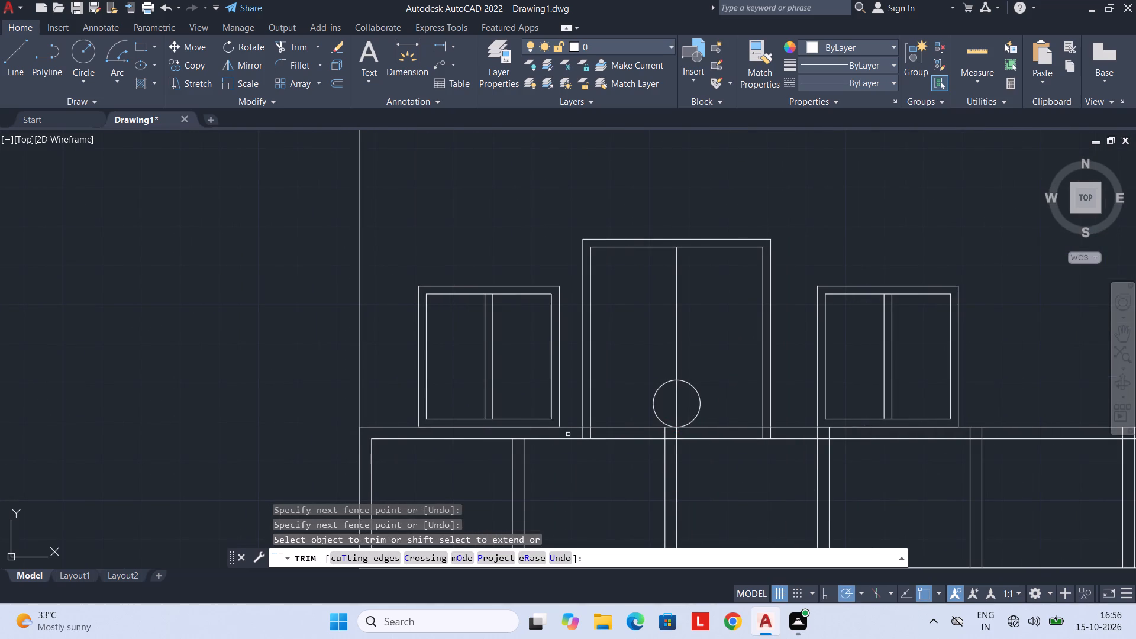
Trim the remaining door-frame and post line stubs inside the railing's top rail, up to the fifth post.
{"action": "left_click_drag", "start_coordinate": [569, 434], "coordinate": [772, 435]}
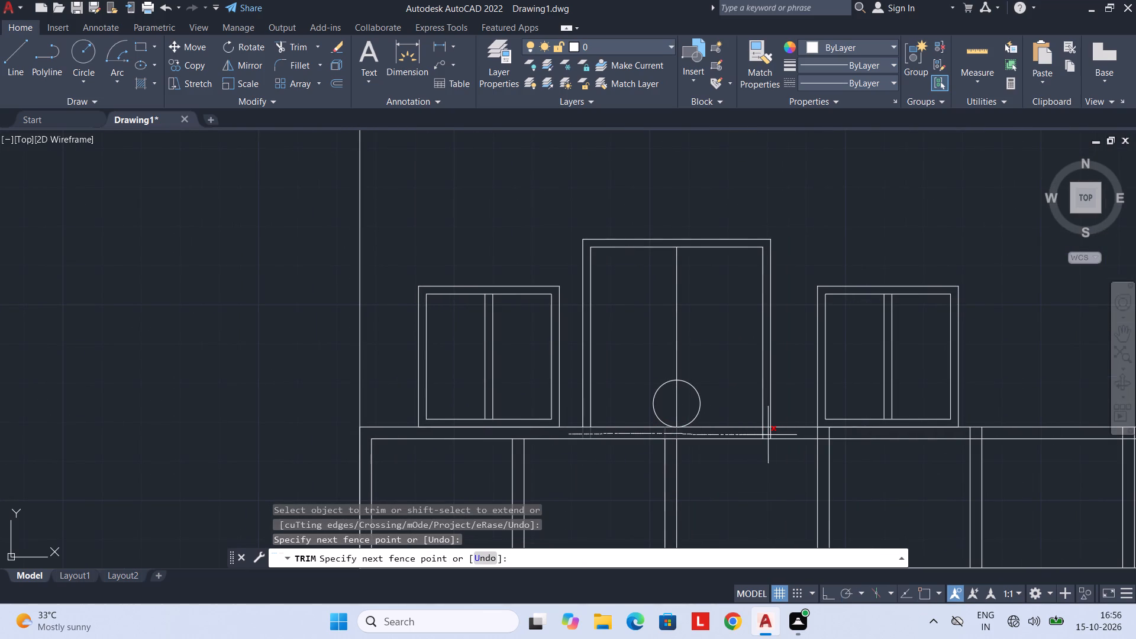
{"action": "left_click_drag", "start_coordinate": [772, 435], "coordinate": [1018, 437]}
{"action": "middle_click_drag", "start_coordinate": [1011, 469], "coordinate": [849, 484]}
{"action": "scroll", "coordinate": [897, 467], "scroll_direction": "down", "scroll_amount": 2}
{"action": "scroll", "coordinate": [910, 462], "scroll_direction": "up", "scroll_amount": 2}
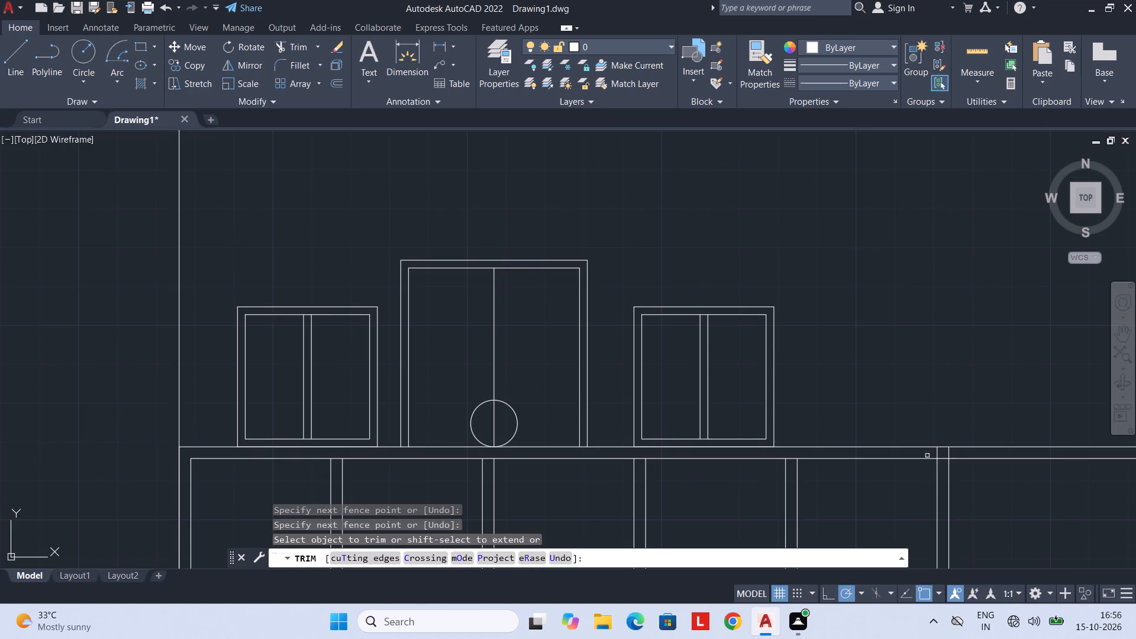
{"action": "left_click_drag", "start_coordinate": [927, 456], "coordinate": [973, 454]}
{"action": "scroll", "coordinate": [976, 473], "scroll_direction": "down", "scroll_amount": 2}
{"action": "middle_click_drag", "start_coordinate": [974, 485], "coordinate": [878, 451]}
{"action": "middle_click_drag", "start_coordinate": [923, 472], "coordinate": [909, 465]}
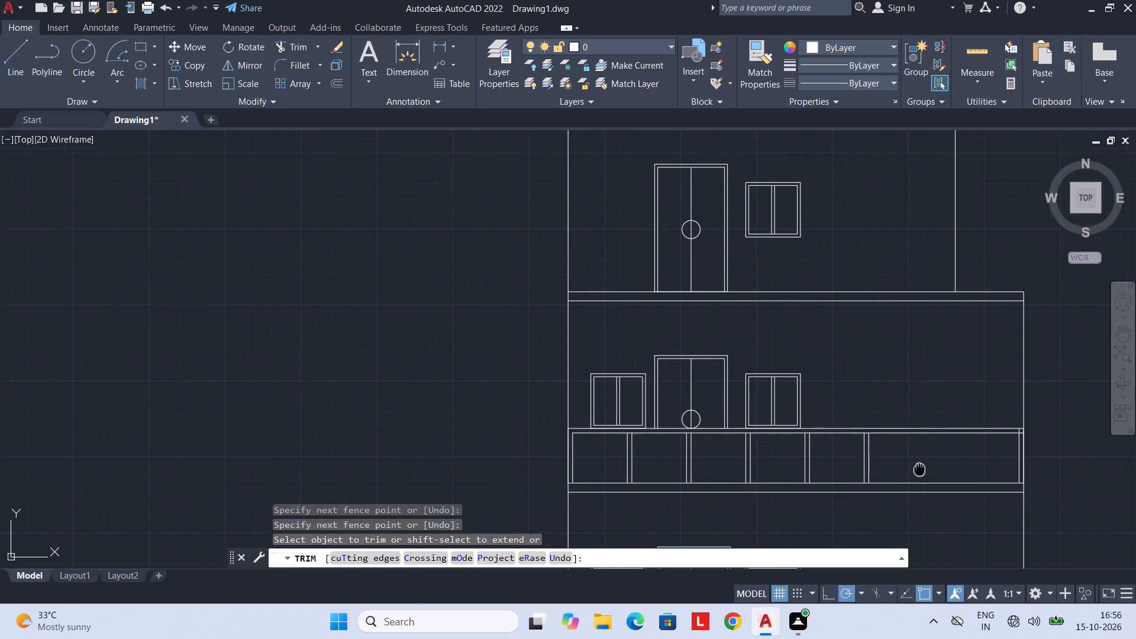
{"action": "middle_click_drag", "start_coordinate": [909, 465], "coordinate": [863, 451]}
{"action": "scroll", "coordinate": [816, 420], "scroll_direction": "up", "scroll_amount": 2}
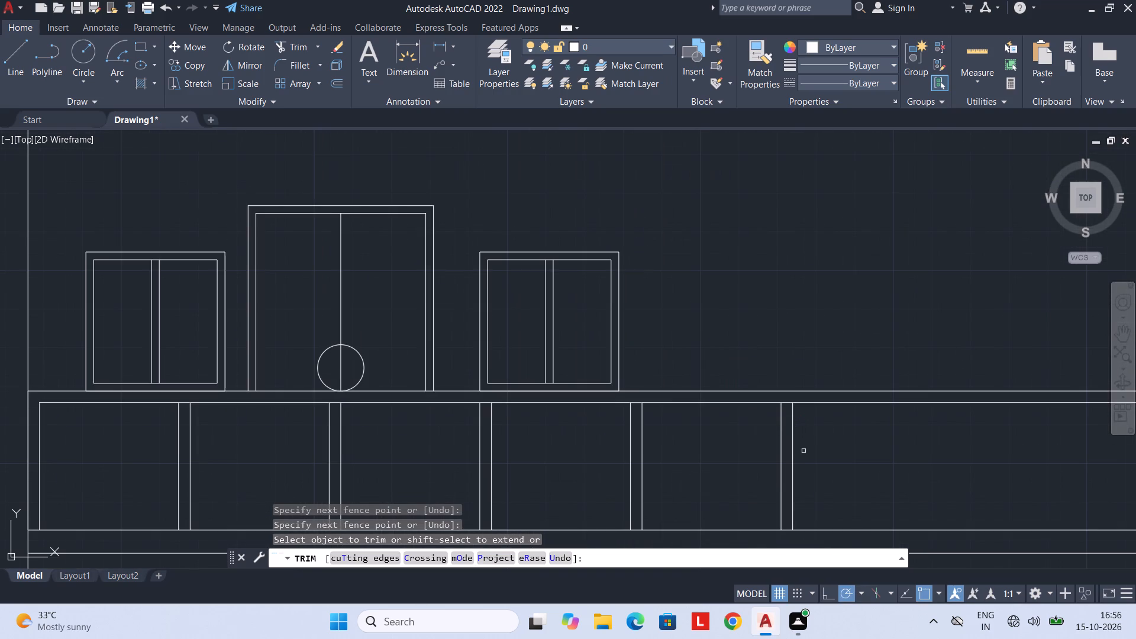
Draw a short vertical line closing the top rail at the right edge of the fifth post.
{"action": "key", "text": "Escape"}
{"action": "key", "text": "l"}
{"action": "key", "text": "space"}
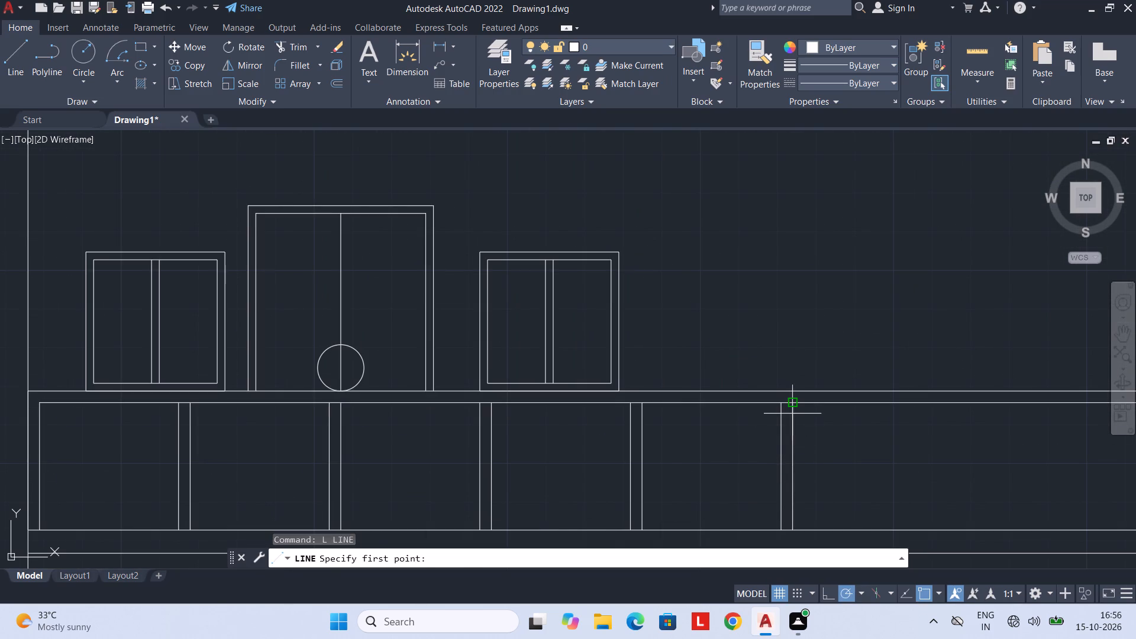
{"action": "left_click", "coordinate": [793, 408]}
{"action": "left_click", "coordinate": [793, 393]}
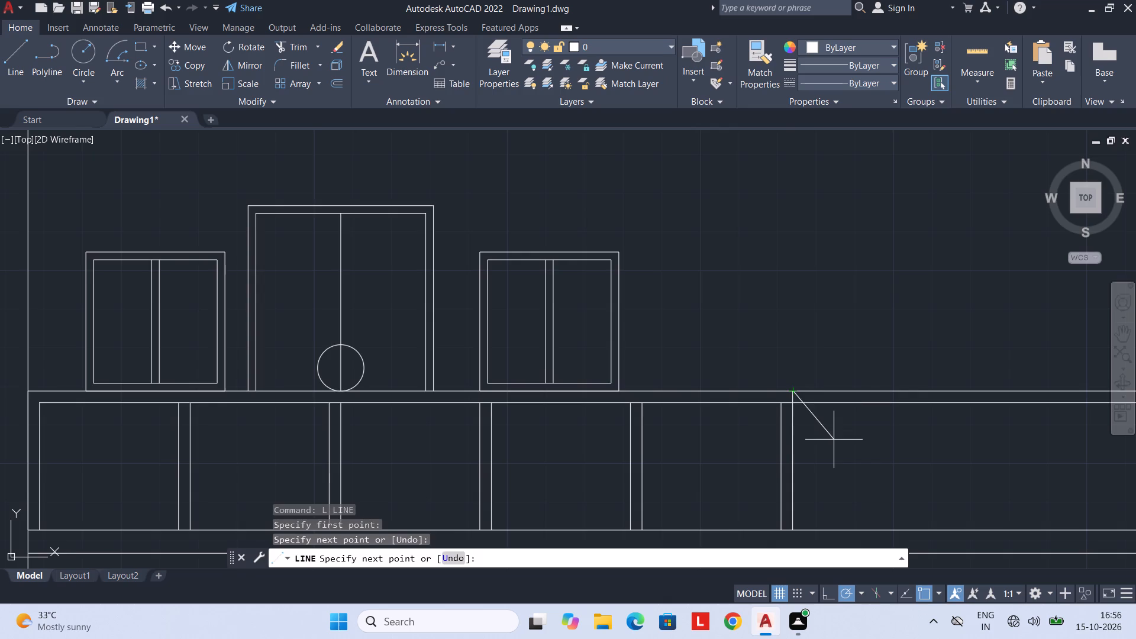
{"action": "key", "text": "Escape"}
Trim away both top rail lines beyond the fifth post and the leftover railing end lines beside the right wall.
{"action": "scroll", "coordinate": [834, 438], "scroll_direction": "down", "scroll_amount": 2}
{"action": "middle_click_drag", "start_coordinate": [833, 438], "coordinate": [737, 433]}
{"action": "key", "text": "t"}
{"action": "key", "text": "r"}
{"action": "key", "text": "space"}
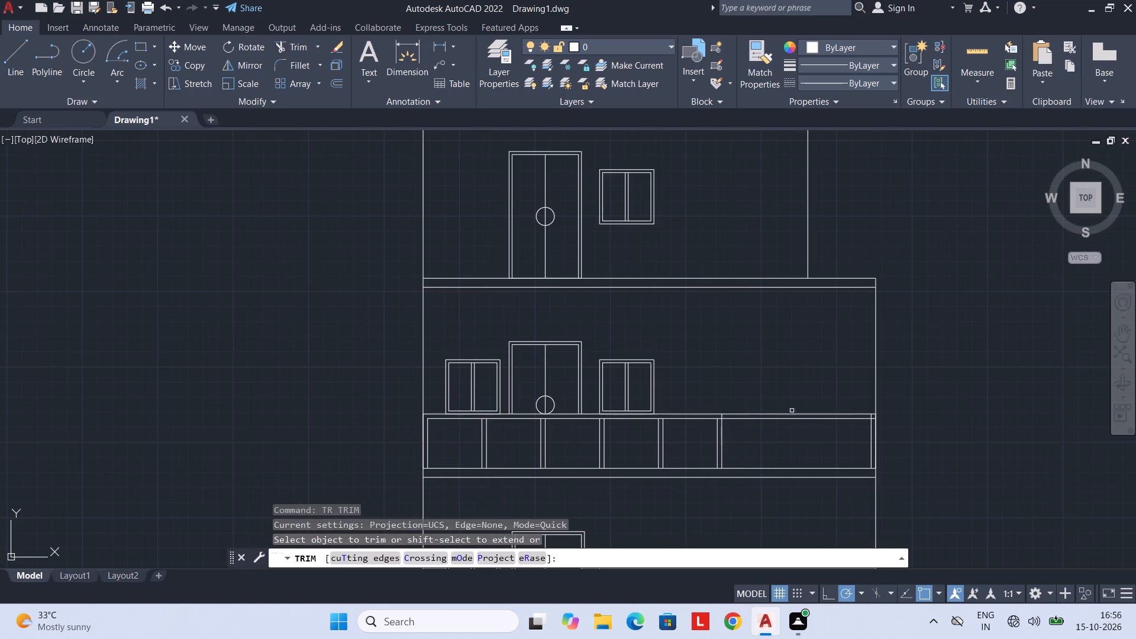
{"action": "left_click_drag", "start_coordinate": [786, 398], "coordinate": [783, 435]}
{"action": "scroll", "coordinate": [843, 425], "scroll_direction": "up", "scroll_amount": 2}
{"action": "left_click_drag", "start_coordinate": [909, 392], "coordinate": [910, 398]}
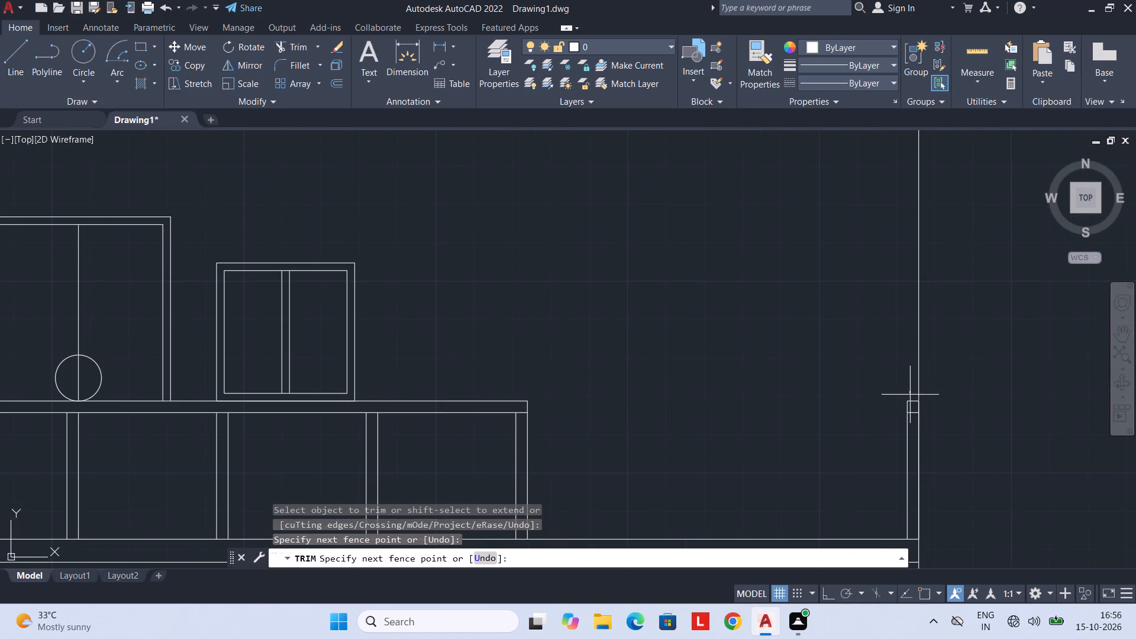
{"action": "left_click_drag", "start_coordinate": [910, 398], "coordinate": [900, 458]}
Trim the inner top rail line's overshoot across the fifth post to clean up the railing's right corner.
{"action": "scroll", "coordinate": [812, 448], "scroll_direction": "down", "scroll_amount": 3}
{"action": "middle_click_drag", "start_coordinate": [779, 446], "coordinate": [807, 440]}
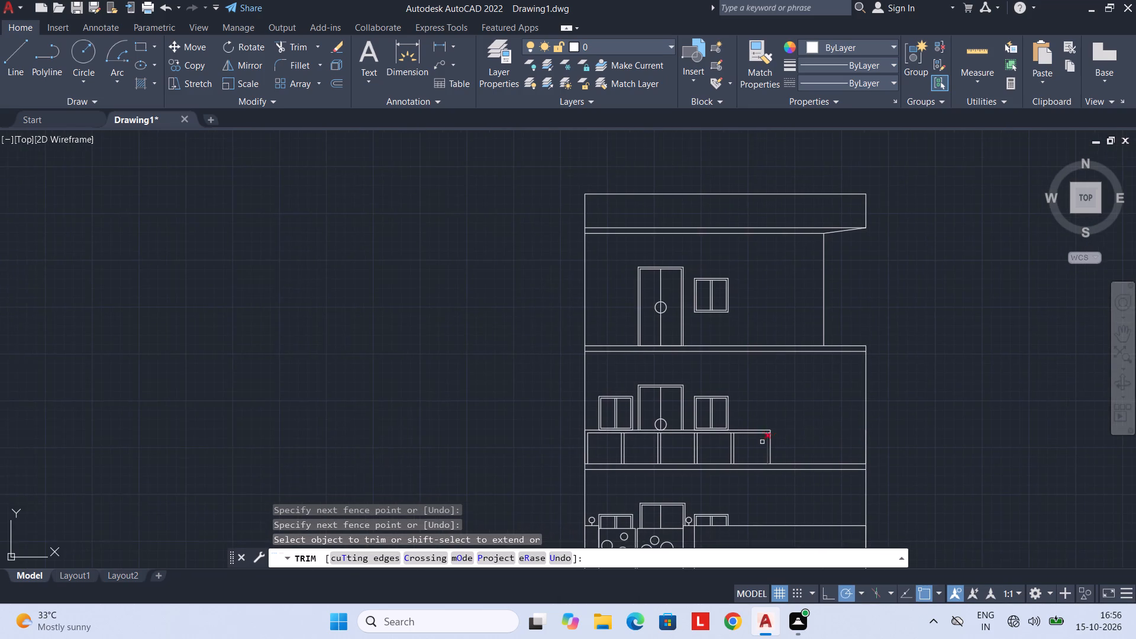
{"action": "middle_click_drag", "start_coordinate": [757, 442], "coordinate": [759, 396]}
{"action": "middle_click_drag", "start_coordinate": [772, 438], "coordinate": [772, 417]}
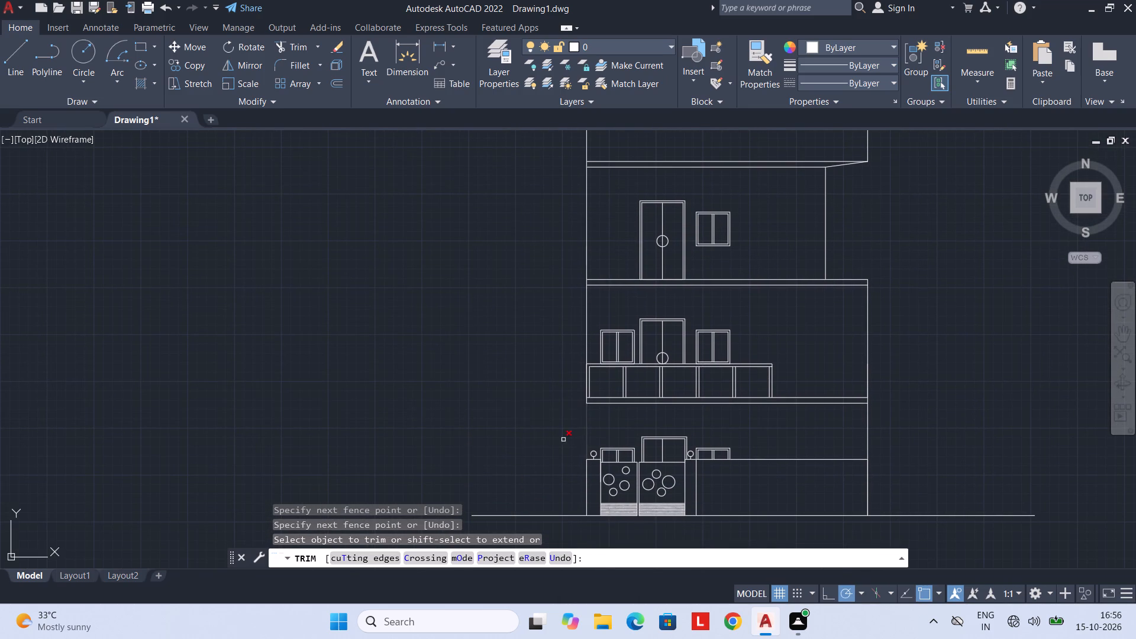
{"action": "scroll", "coordinate": [540, 439], "scroll_direction": "up", "scroll_amount": 1}
{"action": "middle_click_drag", "start_coordinate": [636, 414], "coordinate": [629, 463]}
{"action": "scroll", "coordinate": [617, 432], "scroll_direction": "up", "scroll_amount": 3}
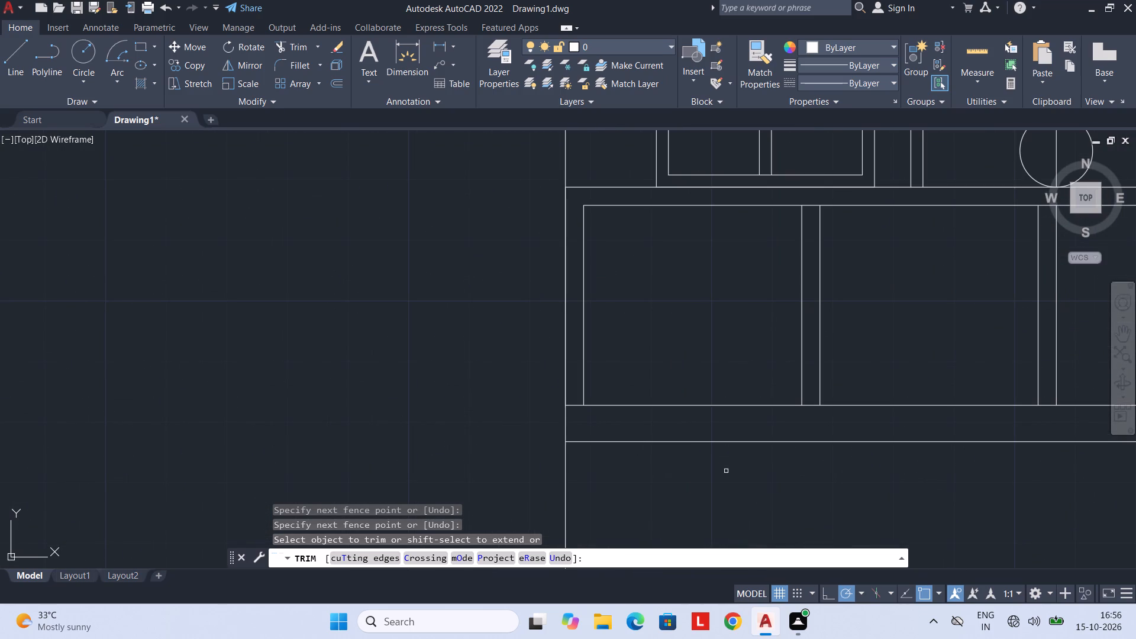
{"action": "middle_click_drag", "start_coordinate": [726, 471], "coordinate": [627, 475]}
{"action": "scroll", "coordinate": [651, 472], "scroll_direction": "down", "scroll_amount": 3}
{"action": "middle_click_drag", "start_coordinate": [725, 475], "coordinate": [674, 489]}
{"action": "scroll", "coordinate": [684, 426], "scroll_direction": "up", "scroll_amount": 2}
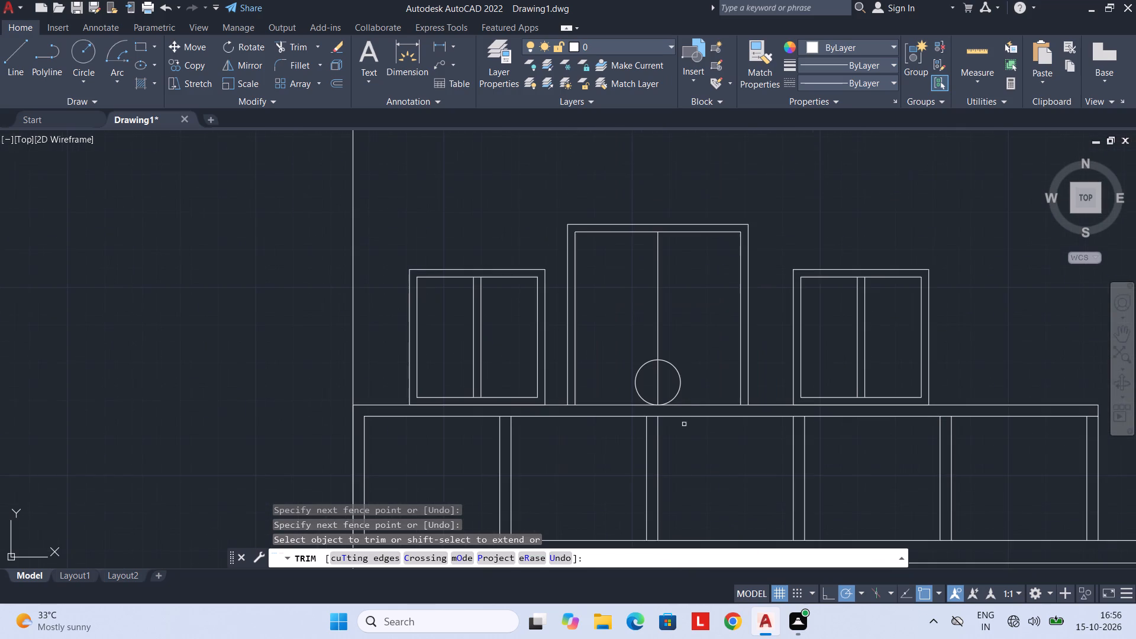
{"action": "scroll", "coordinate": [695, 461], "scroll_direction": "down", "scroll_amount": 1}
{"action": "middle_click_drag", "start_coordinate": [702, 470], "coordinate": [688, 471]}
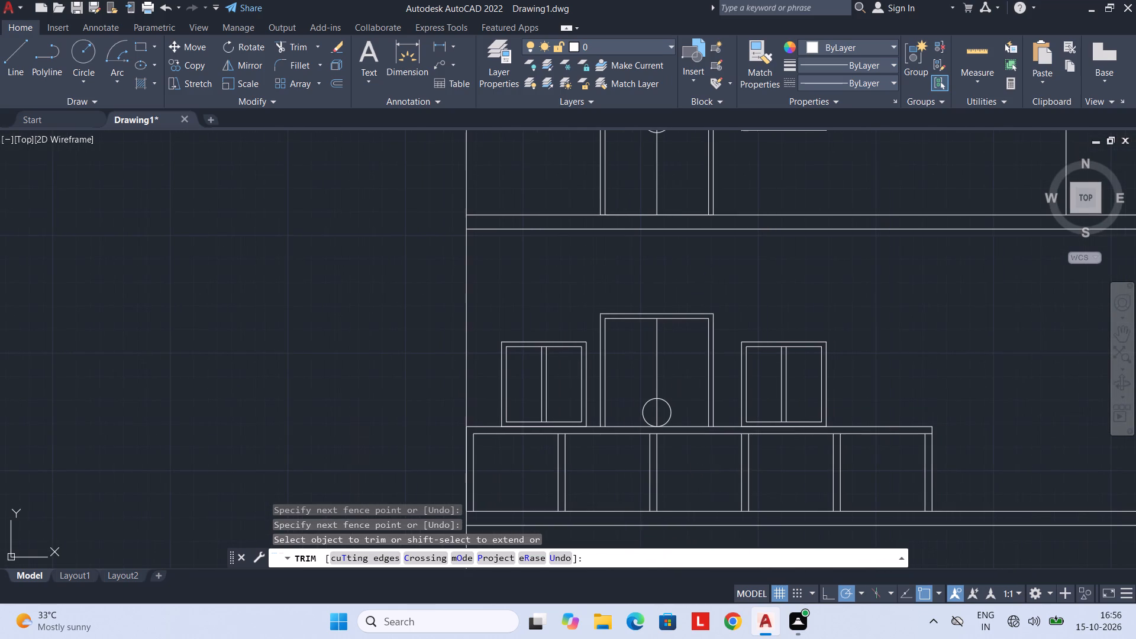
{"action": "scroll", "coordinate": [905, 451], "scroll_direction": "up", "scroll_amount": 2}
{"action": "left_click", "coordinate": [954, 409]}
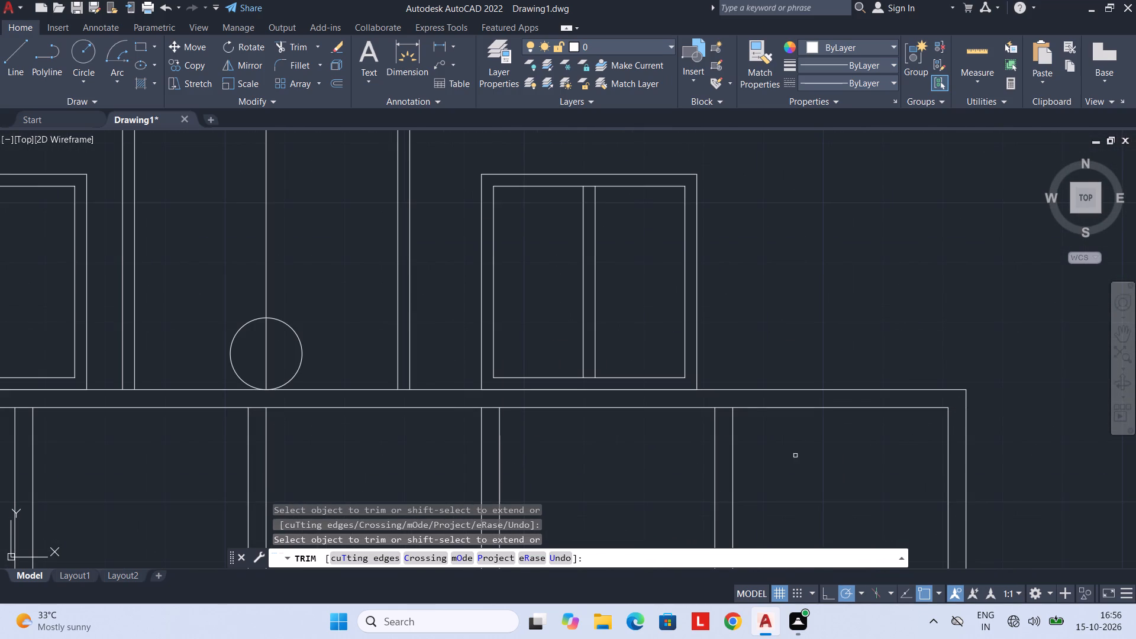
Trim the inner top rail line across the four intermediate posts so each first-floor railing panel is separate.
{"action": "left_click", "coordinate": [722, 410]}
{"action": "left_click", "coordinate": [722, 407]}
{"action": "scroll", "coordinate": [722, 407], "scroll_direction": "down", "scroll_amount": 1}
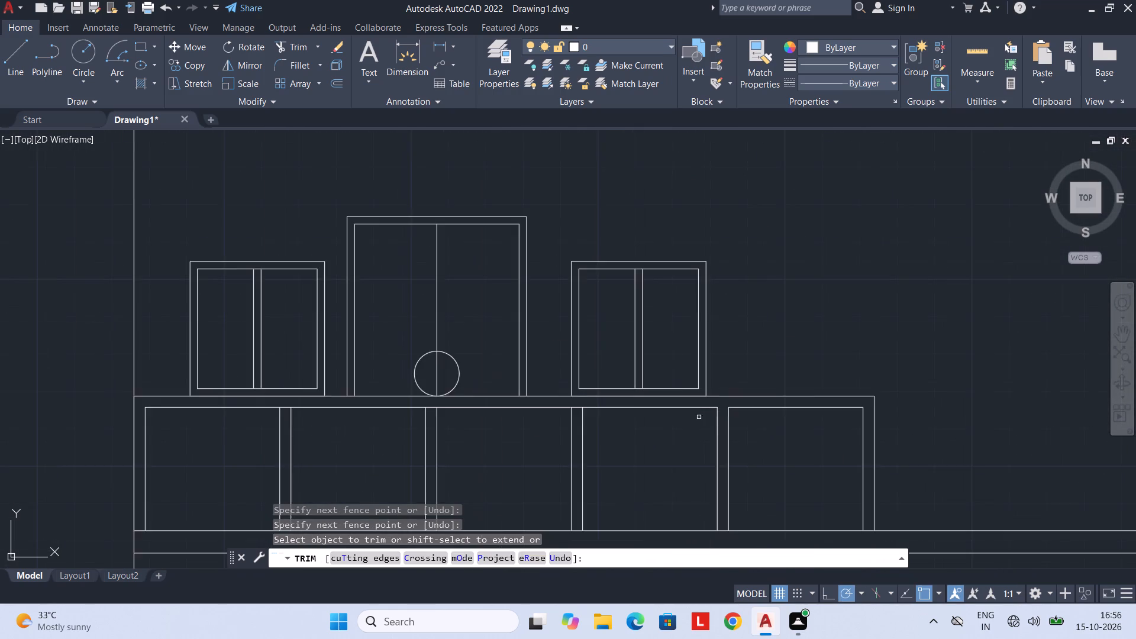
{"action": "middle_click_drag", "start_coordinate": [599, 435], "coordinate": [674, 441]}
{"action": "left_click", "coordinate": [651, 412]}
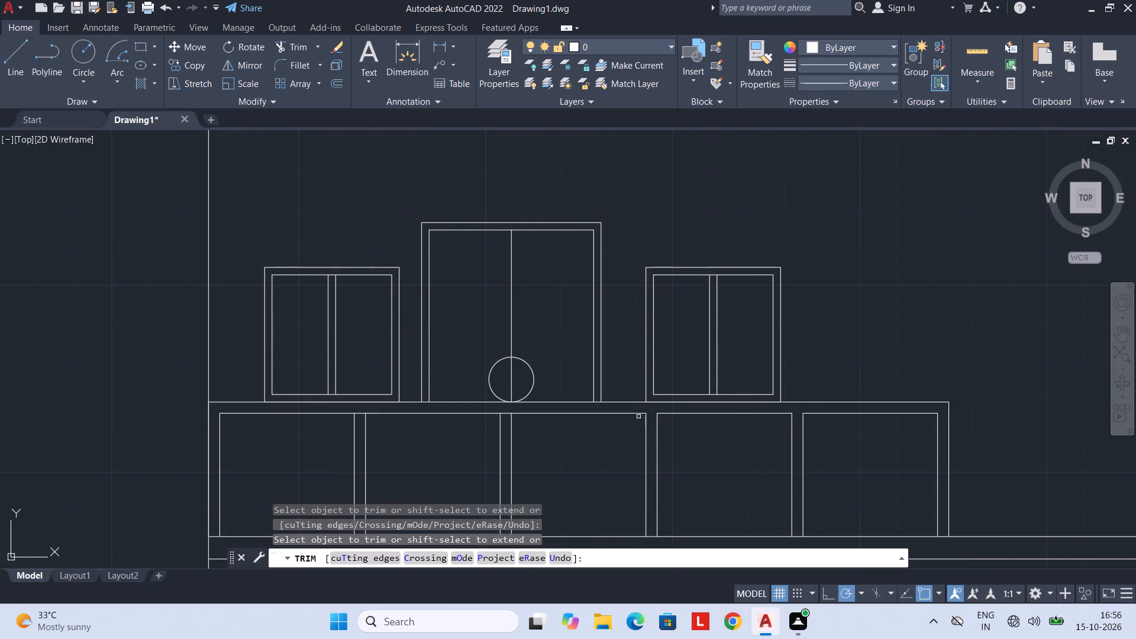
{"action": "middle_click_drag", "start_coordinate": [558, 430], "coordinate": [676, 432]}
{"action": "left_click", "coordinate": [622, 417]}
{"action": "middle_click_drag", "start_coordinate": [547, 460], "coordinate": [620, 465]}
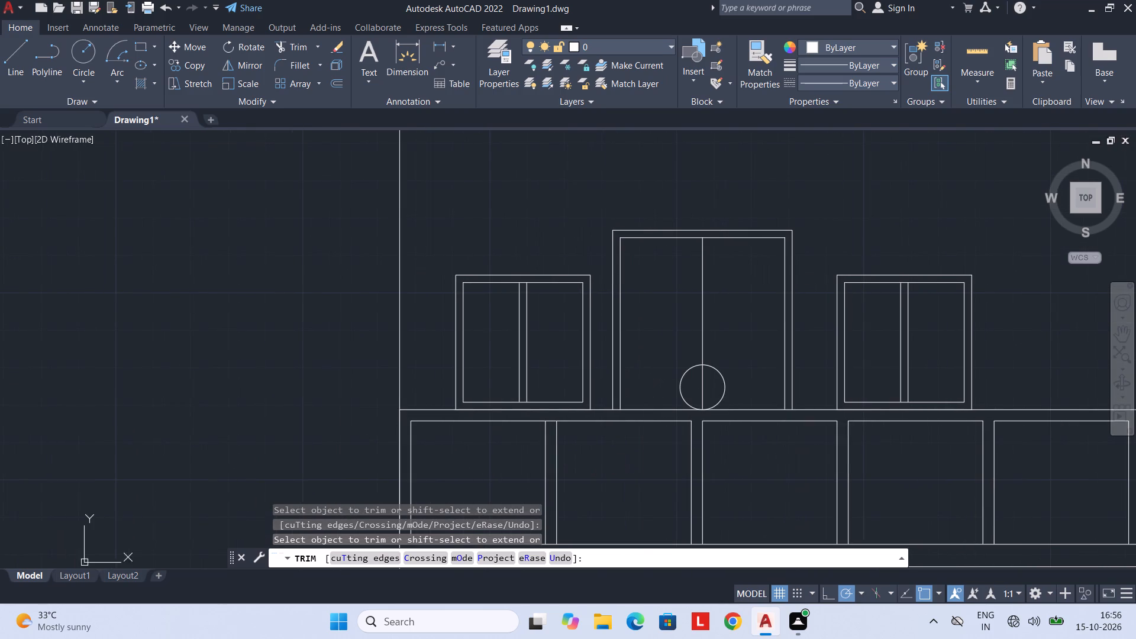
{"action": "left_click", "coordinate": [551, 421]}
{"action": "scroll", "coordinate": [557, 431], "scroll_direction": "down", "scroll_amount": 2}
{"action": "middle_click_drag", "start_coordinate": [580, 448], "coordinate": [595, 446]}
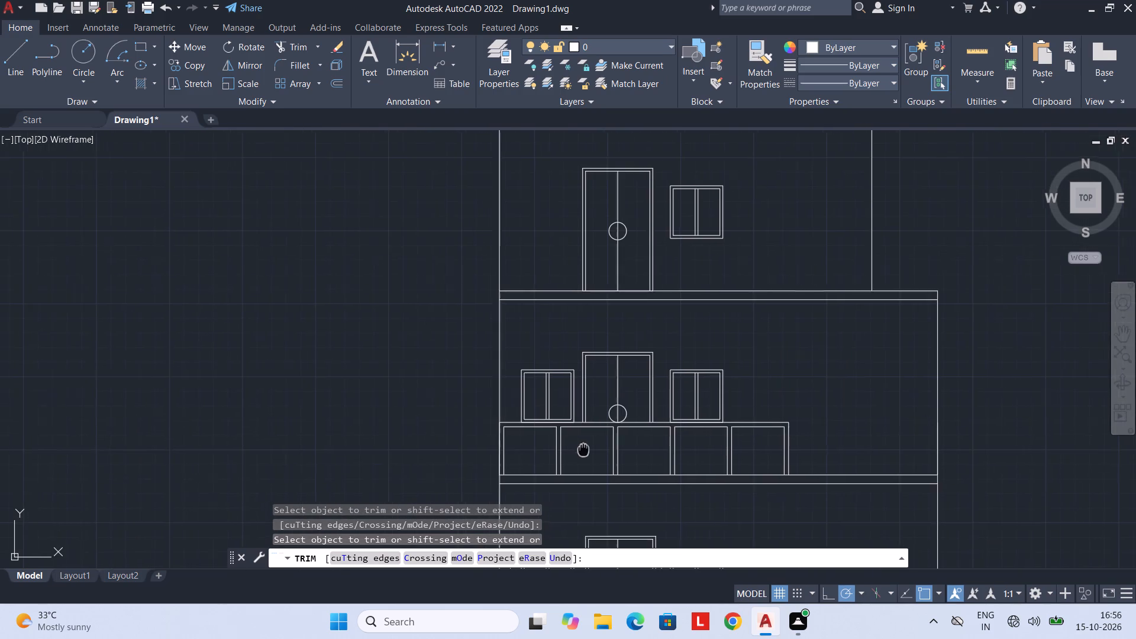
{"action": "middle_click_drag", "start_coordinate": [595, 446], "coordinate": [603, 444]}
{"action": "middle_click_drag", "start_coordinate": [724, 479], "coordinate": [598, 463]}
{"action": "scroll", "coordinate": [602, 465], "scroll_direction": "down", "scroll_amount": 1}
{"action": "middle_click_drag", "start_coordinate": [606, 469], "coordinate": [609, 445]}
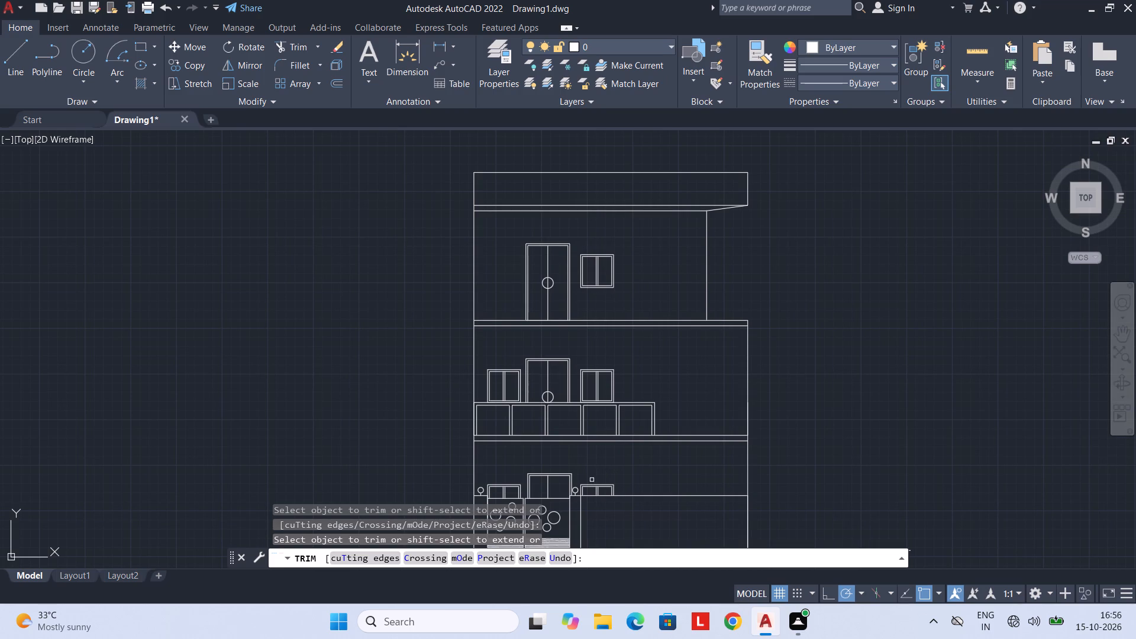
{"action": "key", "text": "Escape"}
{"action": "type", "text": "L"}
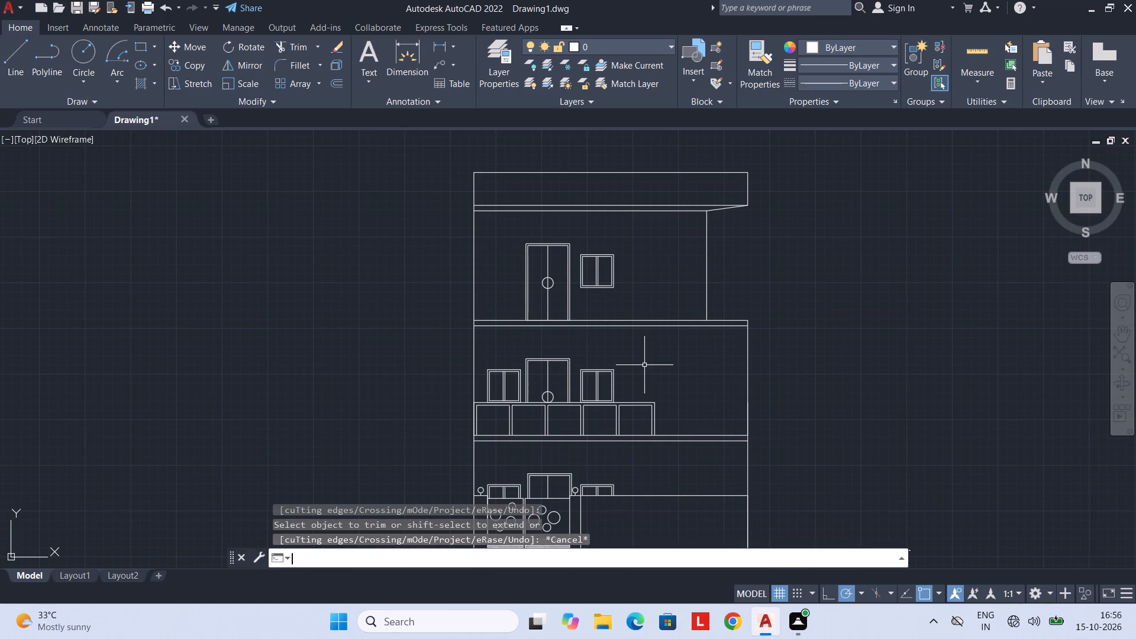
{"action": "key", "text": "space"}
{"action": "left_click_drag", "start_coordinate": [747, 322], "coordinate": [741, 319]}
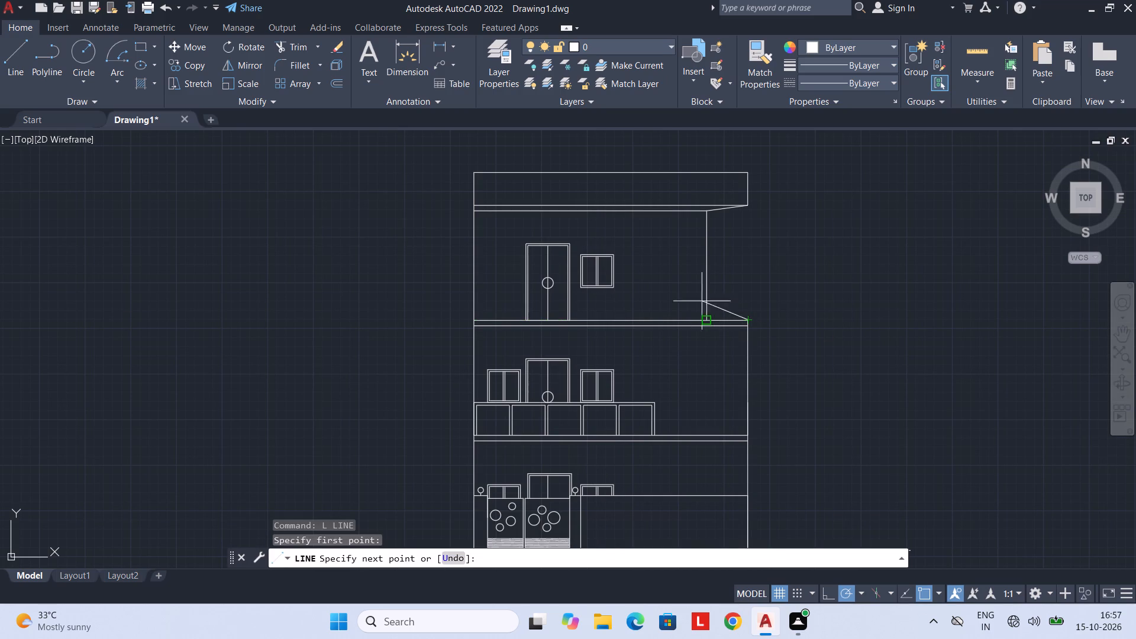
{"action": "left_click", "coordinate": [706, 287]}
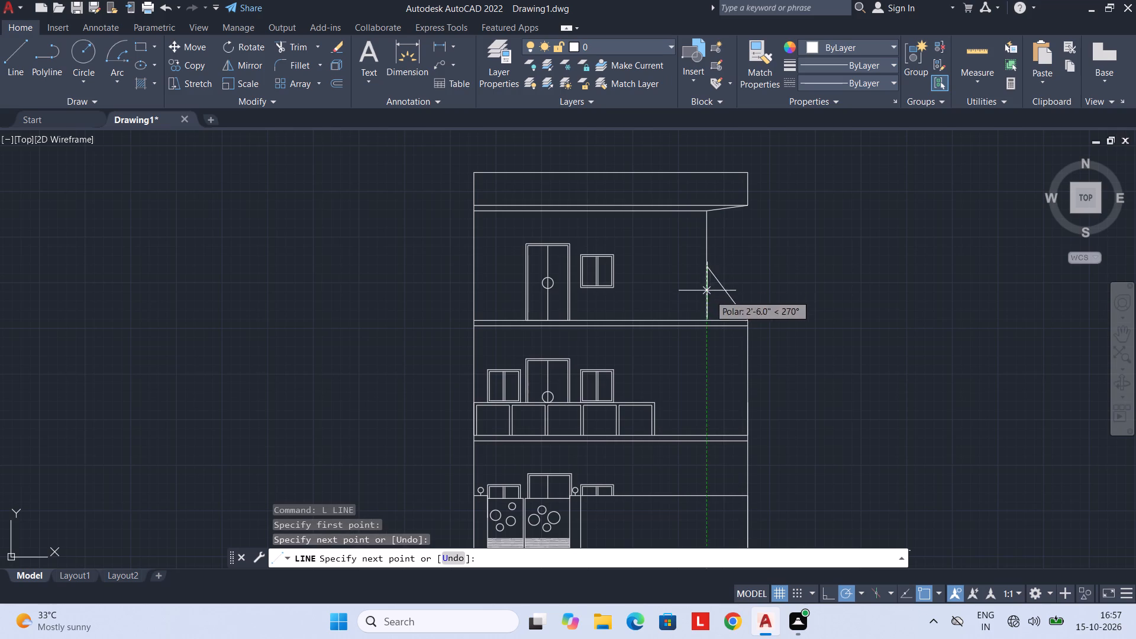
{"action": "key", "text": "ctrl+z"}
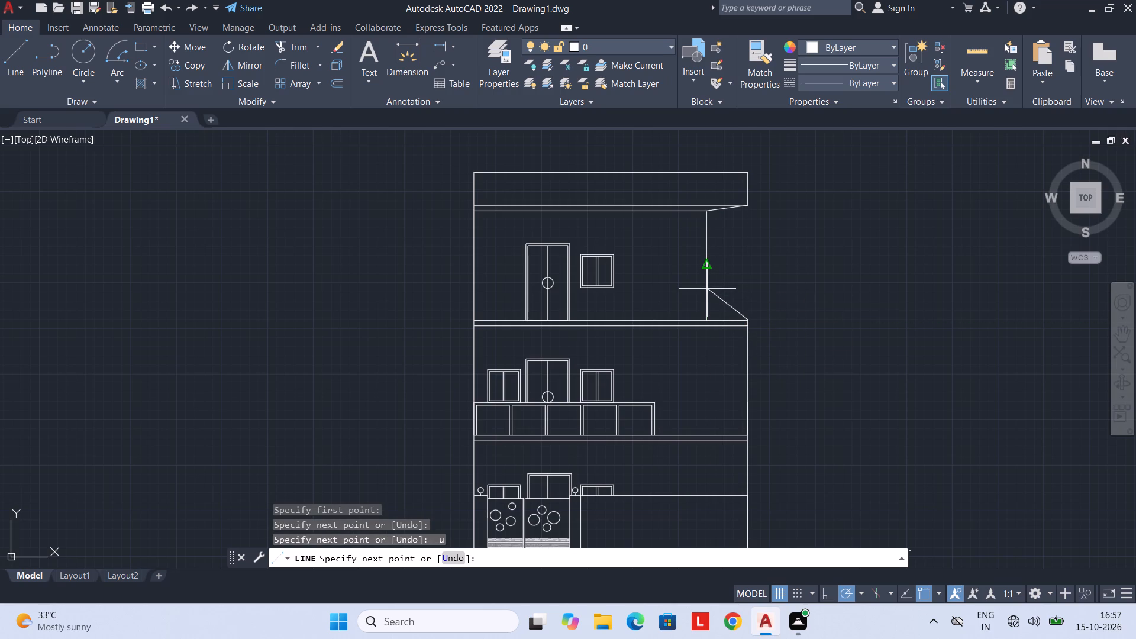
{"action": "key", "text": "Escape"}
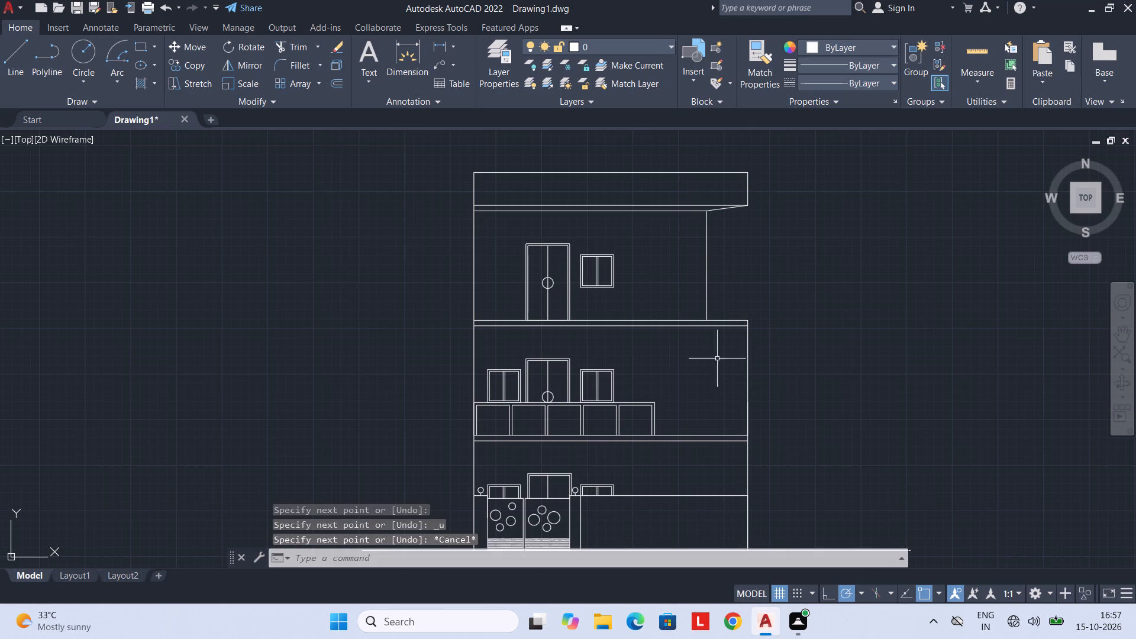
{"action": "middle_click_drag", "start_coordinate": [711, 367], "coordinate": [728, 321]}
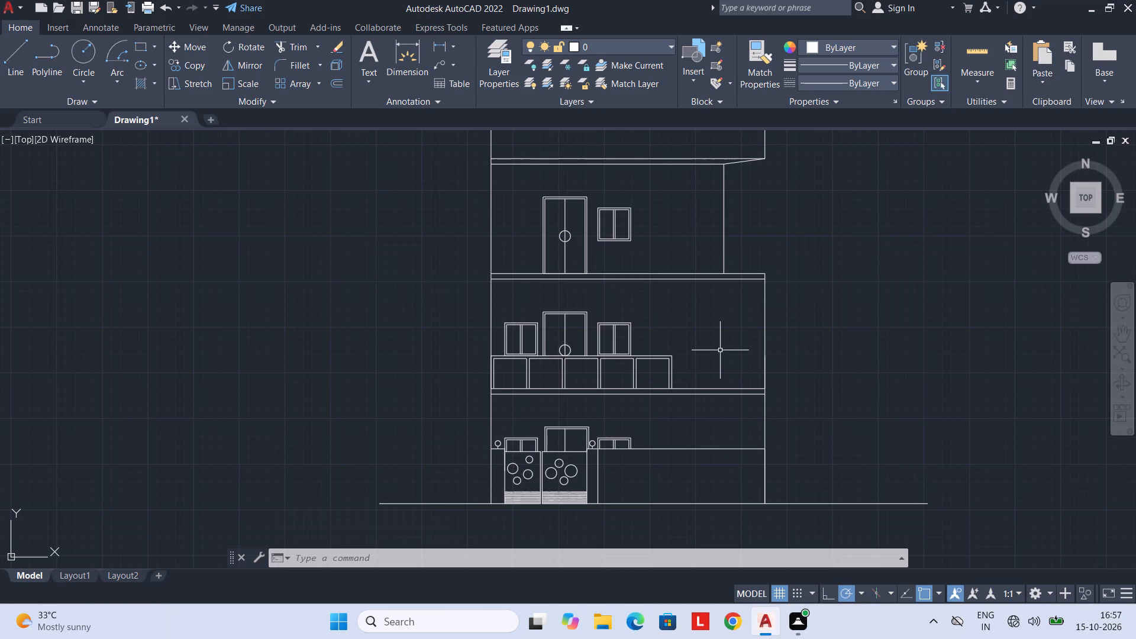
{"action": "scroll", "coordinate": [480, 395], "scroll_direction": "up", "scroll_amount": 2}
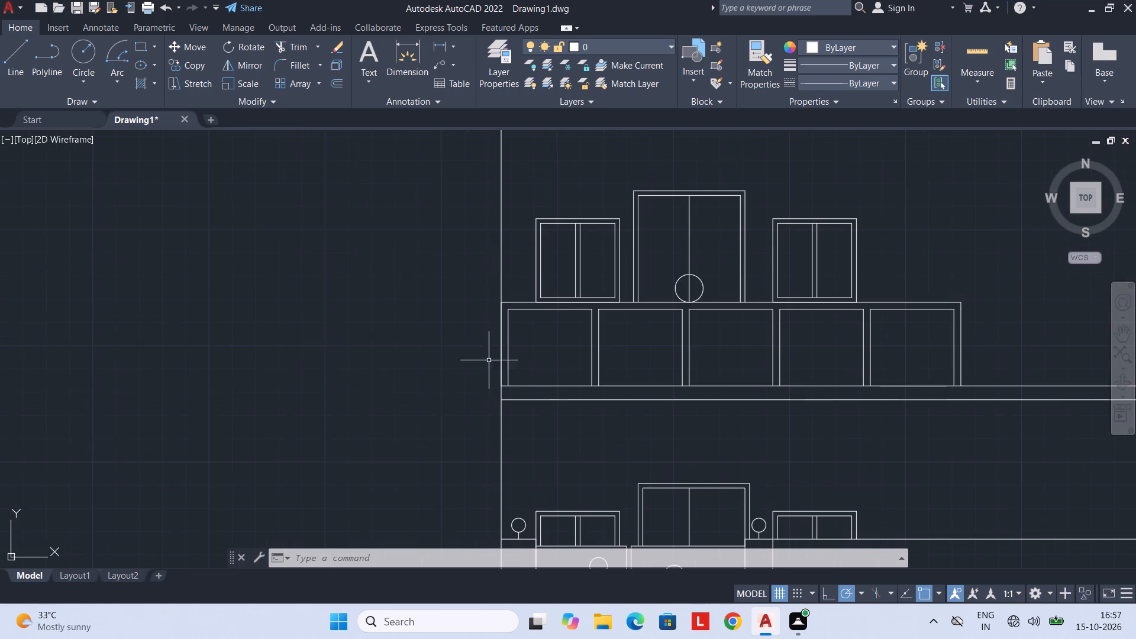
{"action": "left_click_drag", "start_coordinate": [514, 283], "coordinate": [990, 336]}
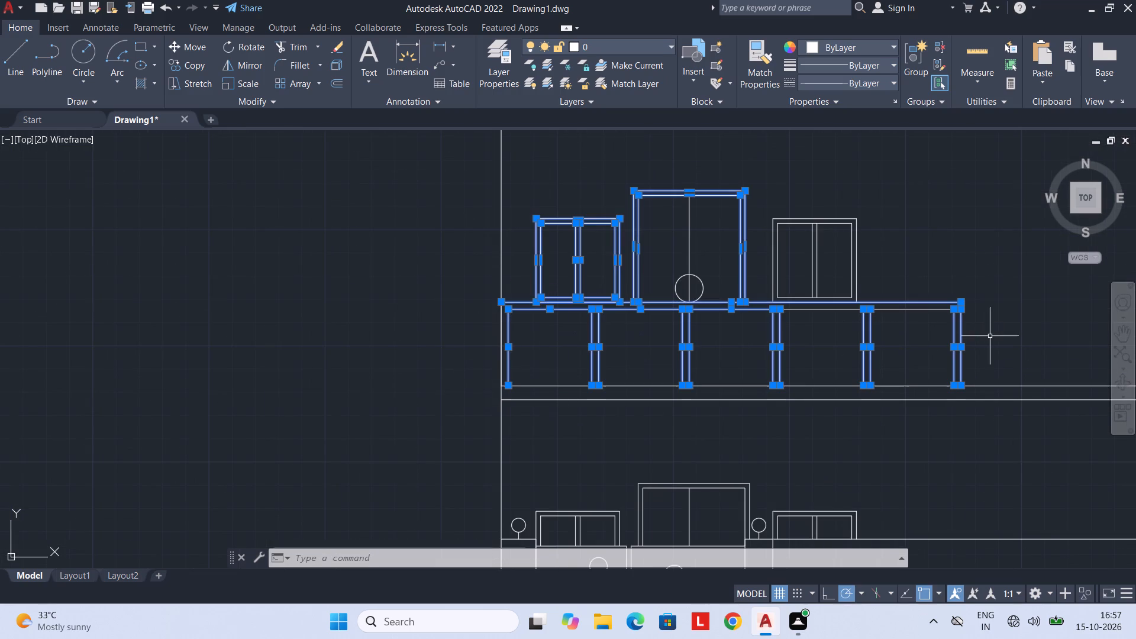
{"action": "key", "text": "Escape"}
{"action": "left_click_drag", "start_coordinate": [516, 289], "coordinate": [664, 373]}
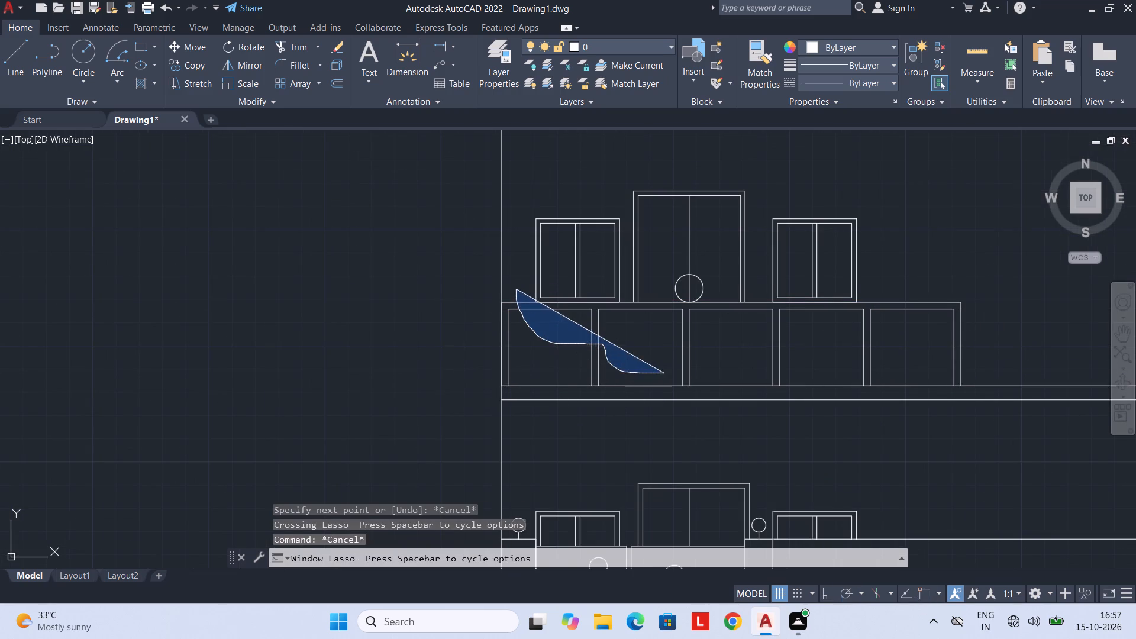
Copy the complete first-floor railing from its bottom-left corner to the left end of the penthouse floor slab's top line.
{"action": "left_click", "coordinate": [517, 309]}
{"action": "left_click", "coordinate": [517, 304]}
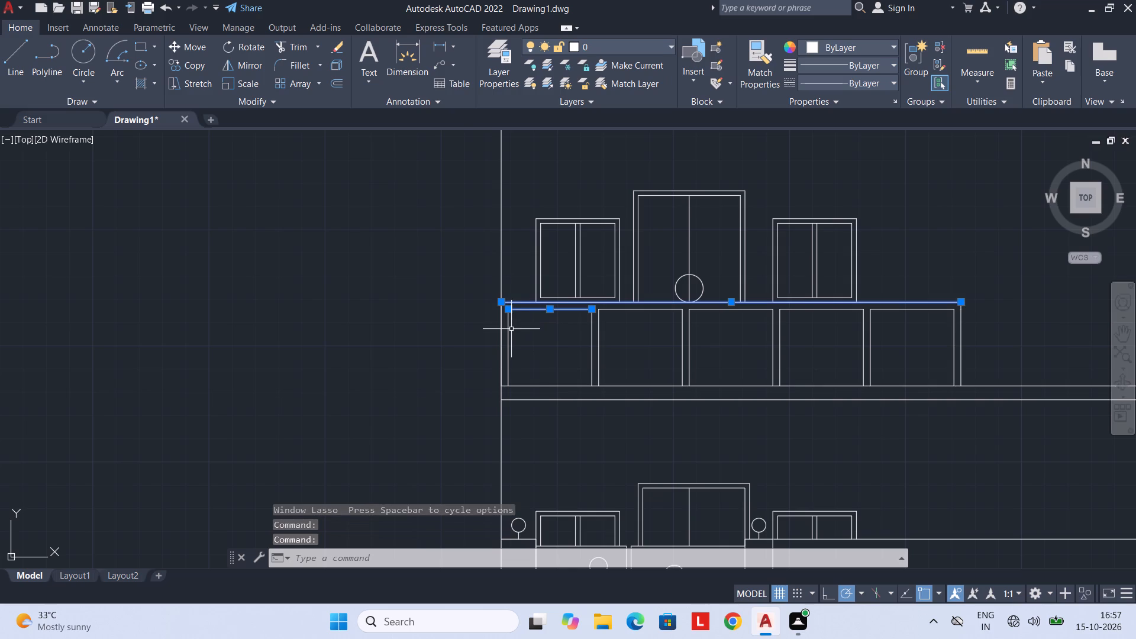
{"action": "left_click", "coordinate": [509, 333]}
{"action": "left_click", "coordinate": [502, 337]}
{"action": "left_click_drag", "start_coordinate": [575, 338], "coordinate": [986, 335]}
{"action": "left_click_drag", "start_coordinate": [983, 335], "coordinate": [566, 350]}
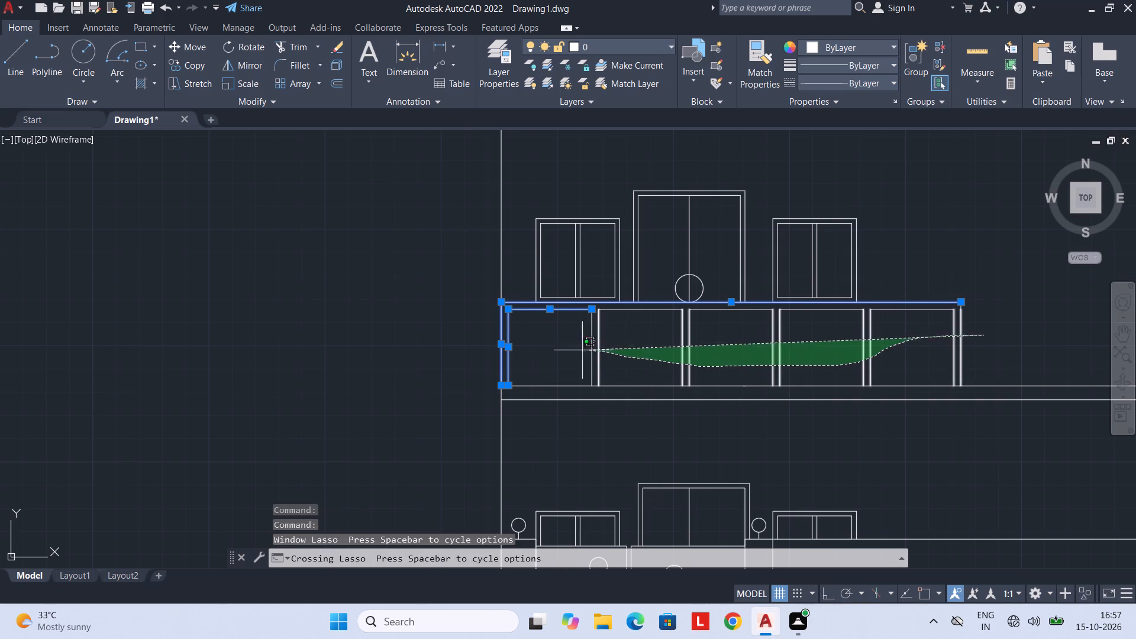
{"action": "left_click_drag", "start_coordinate": [566, 350], "coordinate": [528, 354]}
{"action": "scroll", "coordinate": [829, 319], "scroll_direction": "up", "scroll_amount": 1}
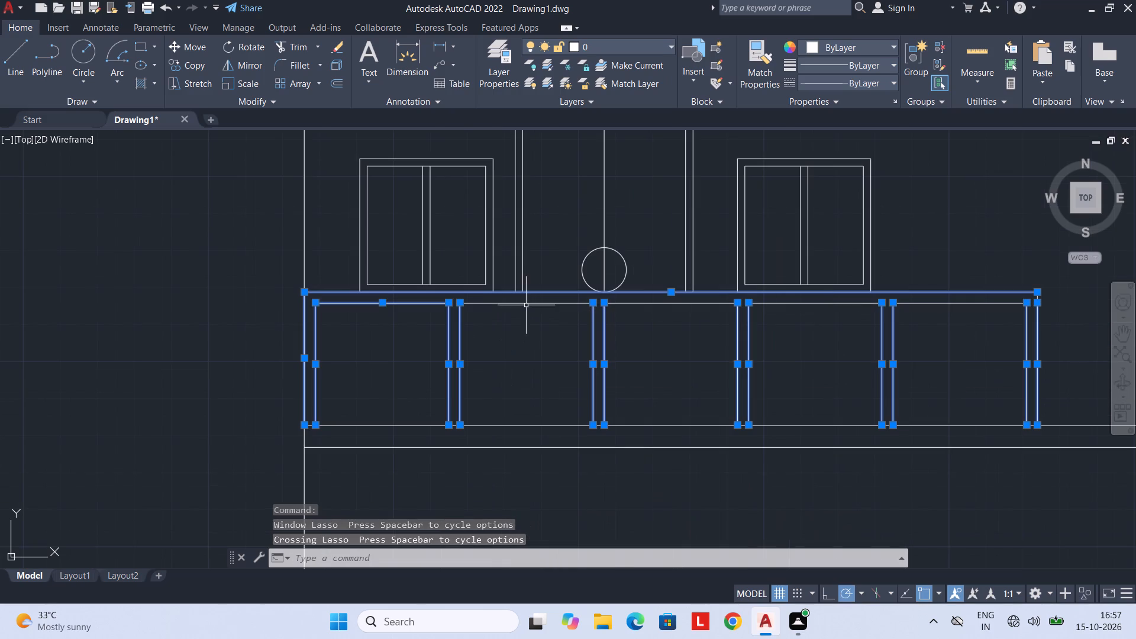
{"action": "left_click", "coordinate": [526, 305]}
{"action": "left_click", "coordinate": [628, 304]}
{"action": "left_click", "coordinate": [795, 305]}
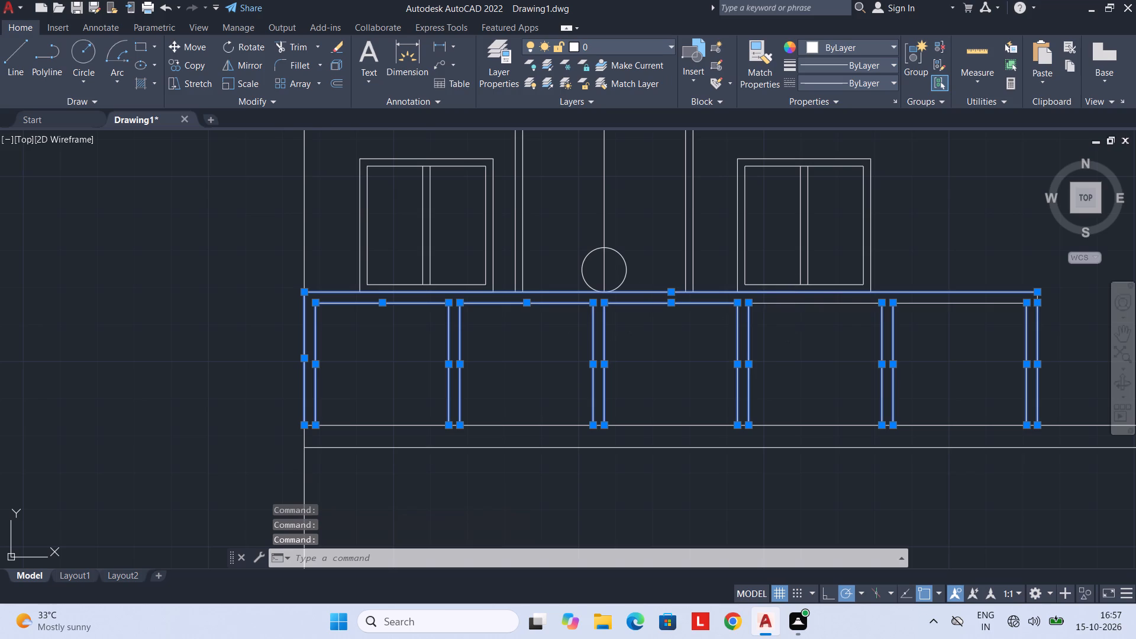
{"action": "left_click", "coordinate": [952, 304]}
{"action": "scroll", "coordinate": [814, 348], "scroll_direction": "down", "scroll_amount": 2}
{"action": "middle_click_drag", "start_coordinate": [745, 354], "coordinate": [788, 357]}
{"action": "scroll", "coordinate": [709, 369], "scroll_direction": "up", "scroll_amount": 2}
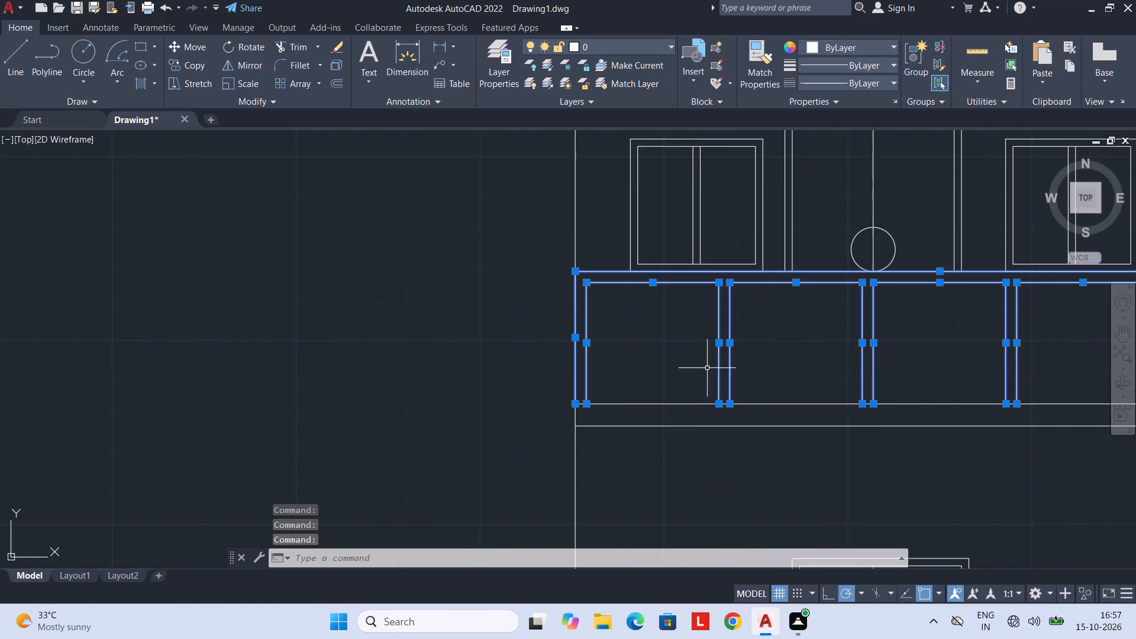
{"action": "type", "text": "CO"}
{"action": "key", "text": "space"}
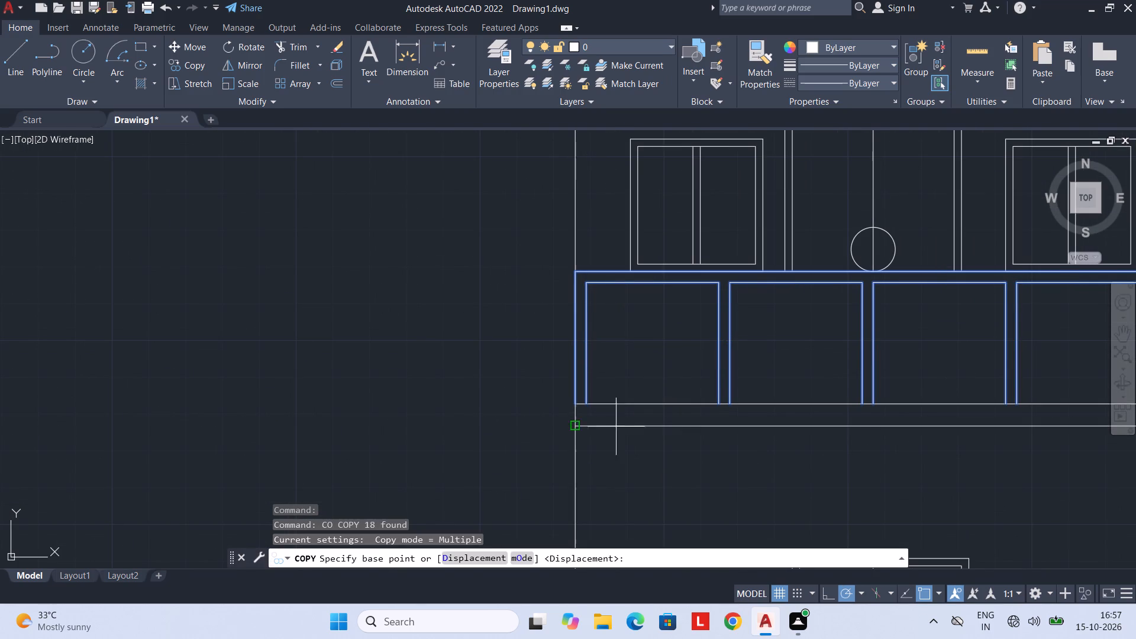
{"action": "left_click", "coordinate": [577, 404]}
{"action": "scroll", "coordinate": [577, 267], "scroll_direction": "down", "scroll_amount": 3}
{"action": "middle_click_drag", "start_coordinate": [592, 321], "coordinate": [582, 421]}
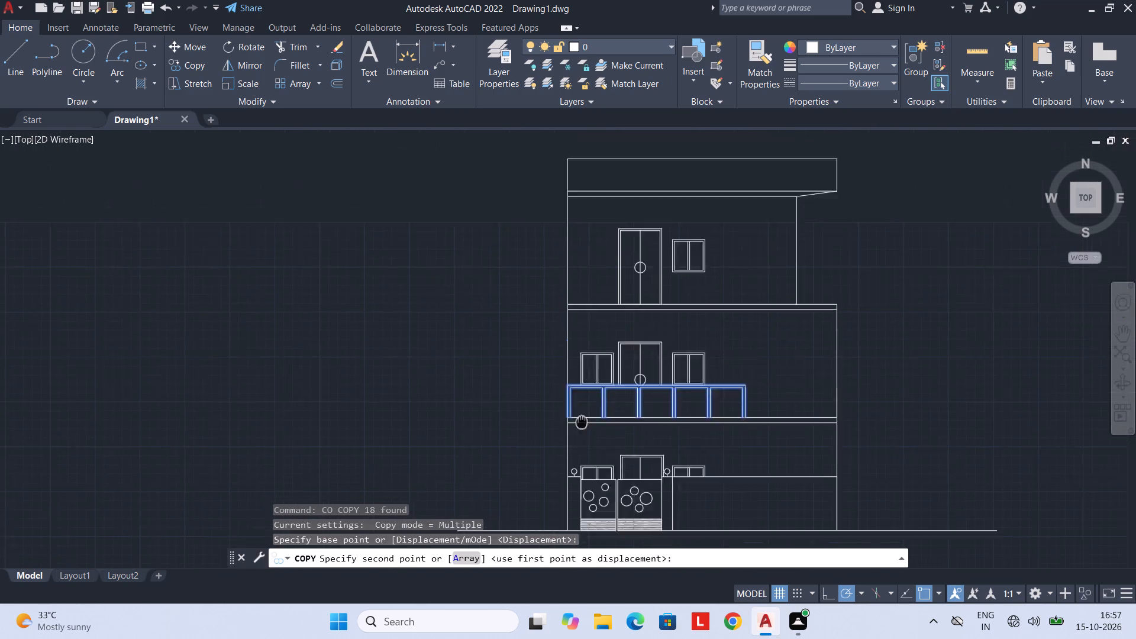
{"action": "middle_click_drag", "start_coordinate": [582, 421], "coordinate": [576, 466]}
{"action": "scroll", "coordinate": [556, 337], "scroll_direction": "up", "scroll_amount": 3}
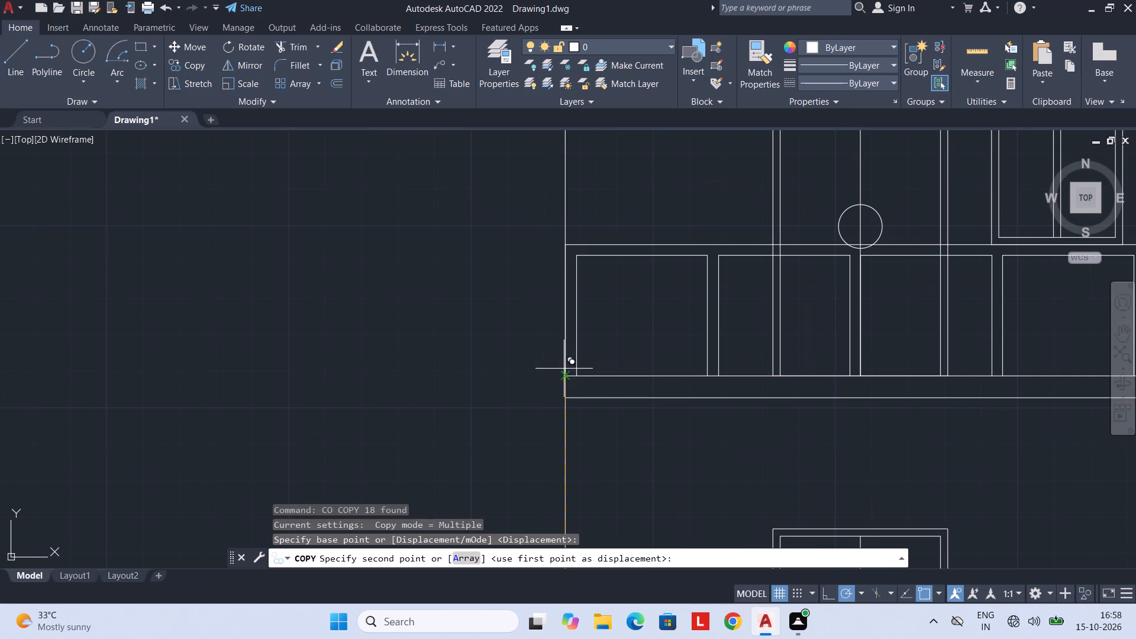
{"action": "left_click", "coordinate": [564, 380]}
{"action": "scroll", "coordinate": [568, 248], "scroll_direction": "down", "scroll_amount": 3}
{"action": "middle_click_drag", "start_coordinate": [570, 250], "coordinate": [569, 388]}
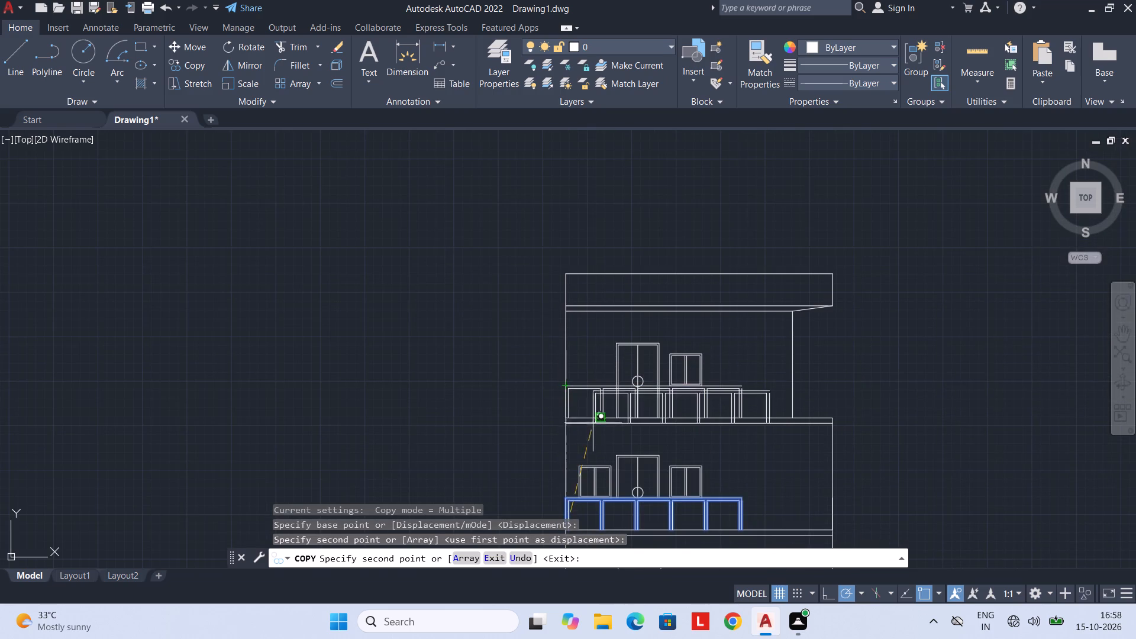
{"action": "middle_click_drag", "start_coordinate": [591, 498], "coordinate": [534, 306]}
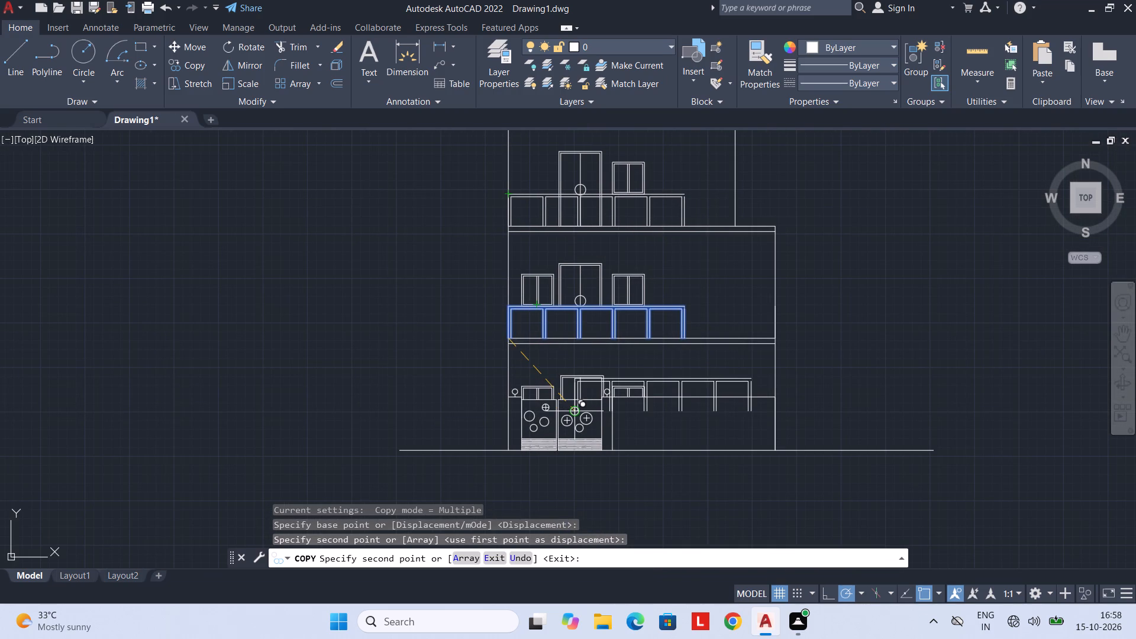
{"action": "key", "text": "Escape"}
Extend the copied penthouse railing's rightmost post line up to the outer top rail line.
{"action": "middle_click_drag", "start_coordinate": [582, 263], "coordinate": [577, 321]}
{"action": "scroll", "coordinate": [611, 343], "scroll_direction": "up", "scroll_amount": 1}
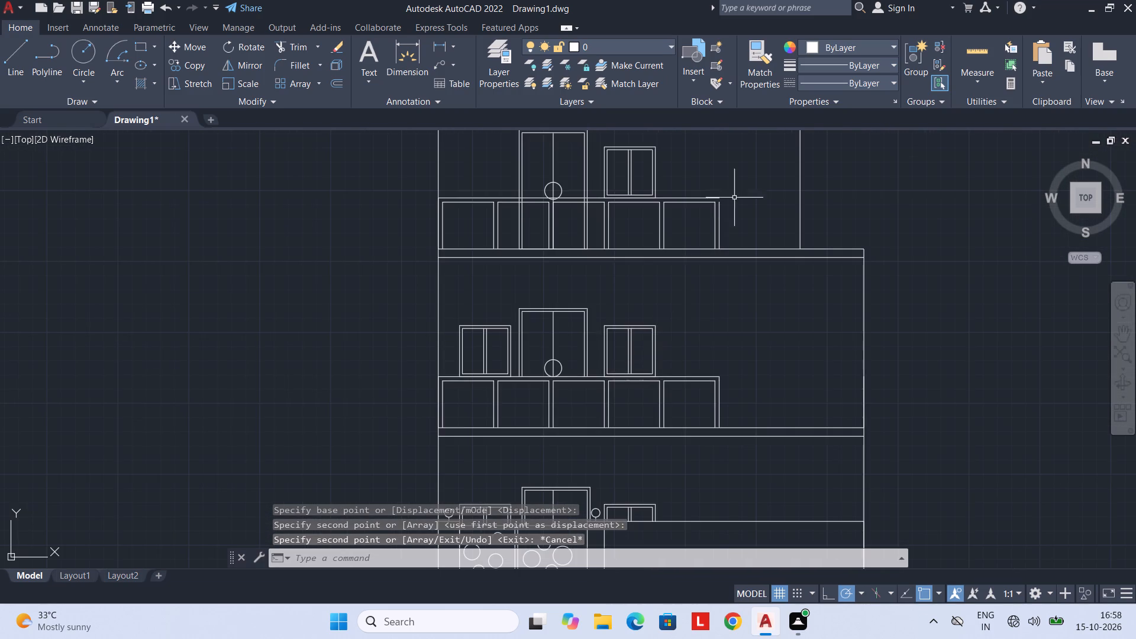
{"action": "scroll", "coordinate": [741, 175], "scroll_direction": "up", "scroll_amount": 1}
{"action": "key", "text": "e"}
{"action": "key", "text": "x"}
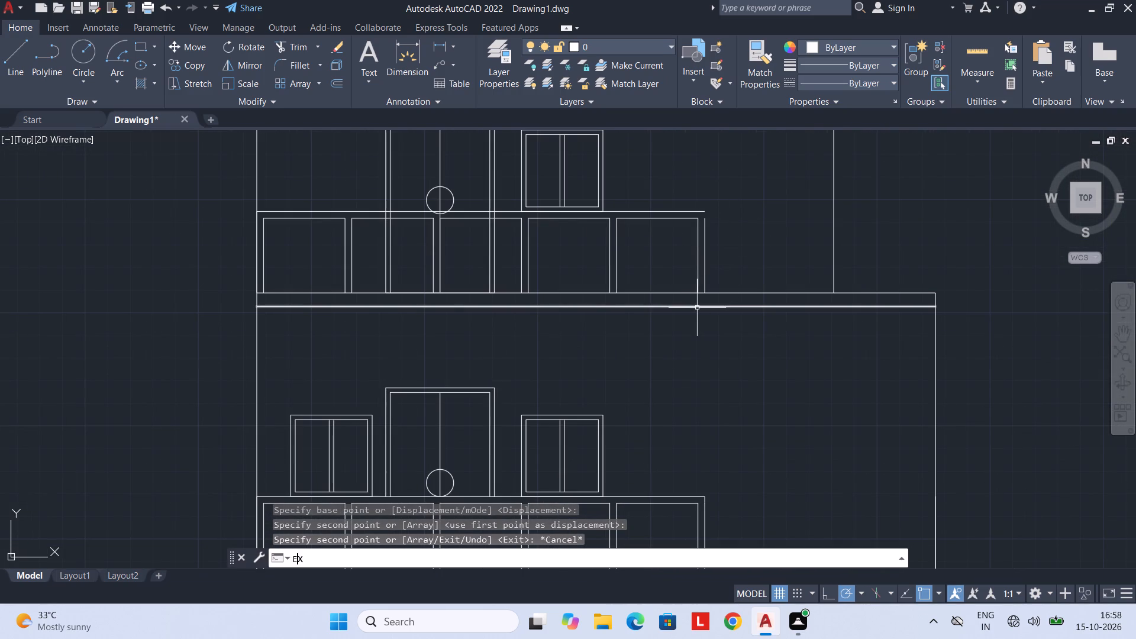
{"action": "key", "text": "space"}
{"action": "left_click", "coordinate": [704, 229]}
{"action": "key", "text": "Escape"}
Trim the penthouse door-frame lines crossing the copied railing, both inside the panels and between the two top rail lines.
{"action": "scroll", "coordinate": [700, 298], "scroll_direction": "down", "scroll_amount": 2}
{"action": "middle_click_drag", "start_coordinate": [689, 303], "coordinate": [709, 306]}
{"action": "scroll", "coordinate": [612, 285], "scroll_direction": "up", "scroll_amount": 3}
{"action": "scroll", "coordinate": [602, 286], "scroll_direction": "down", "scroll_amount": 1}
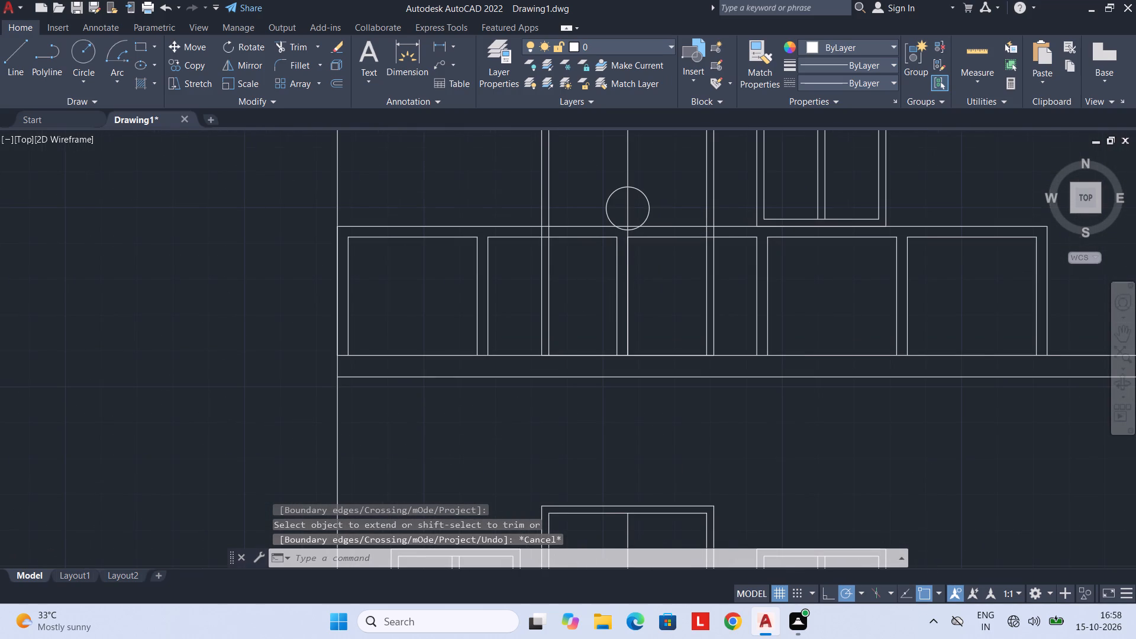
{"action": "type", "text": "TR"}
{"action": "key", "text": "space"}
{"action": "left_click_drag", "start_coordinate": [582, 285], "coordinate": [559, 293]}
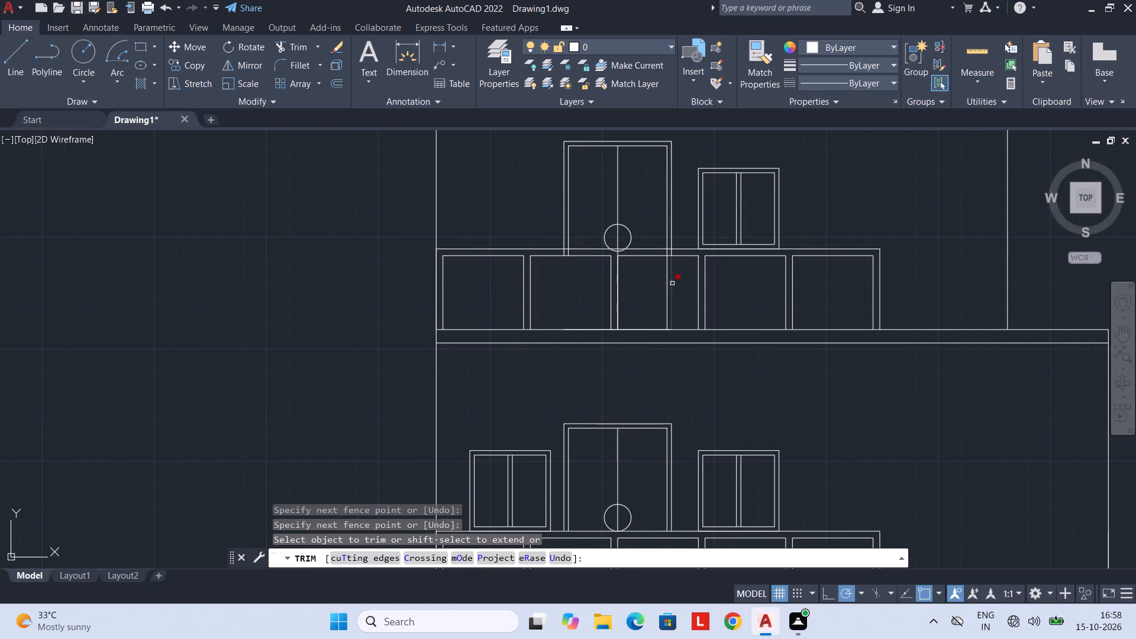
{"action": "left_click_drag", "start_coordinate": [679, 277], "coordinate": [660, 296]}
{"action": "scroll", "coordinate": [595, 255], "scroll_direction": "up", "scroll_amount": 2}
{"action": "left_click_drag", "start_coordinate": [502, 248], "coordinate": [517, 248]}
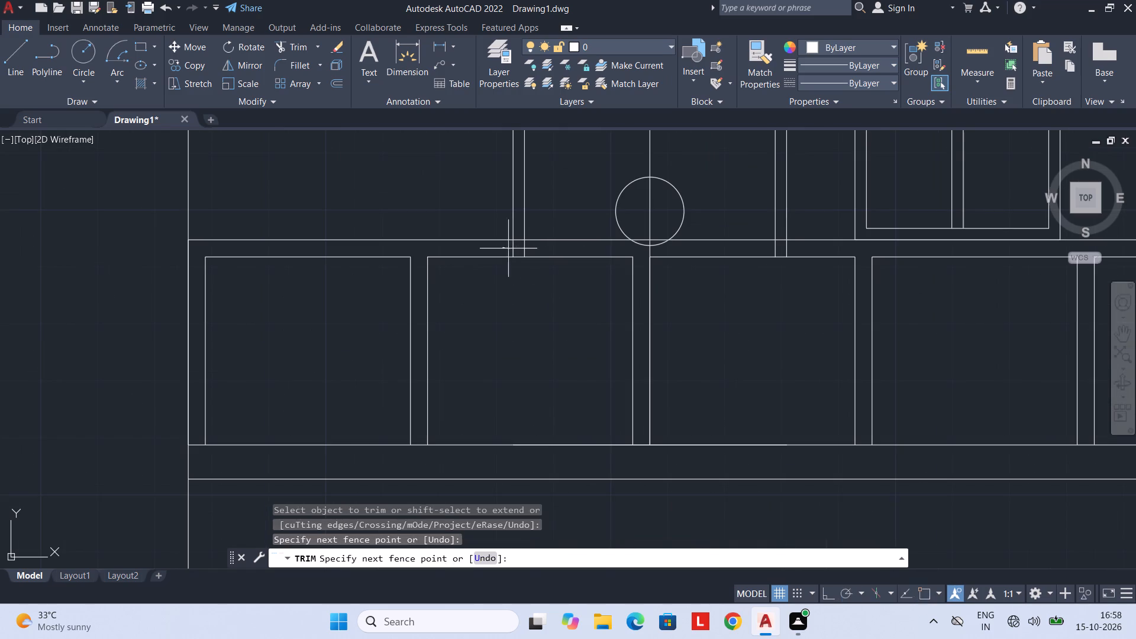
{"action": "left_click_drag", "start_coordinate": [517, 248], "coordinate": [532, 249]}
{"action": "left_click_drag", "start_coordinate": [759, 245], "coordinate": [799, 246]}
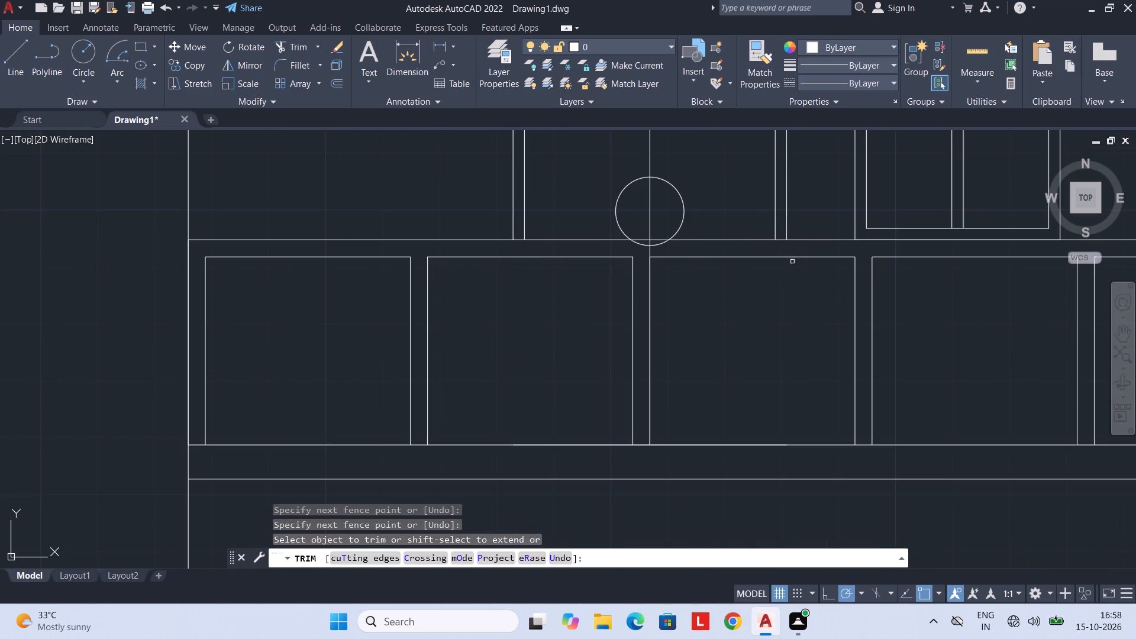
Trim the penthouse door's handle circle and centre line where they drop below the railing's outer top rail line.
{"action": "scroll", "coordinate": [784, 275], "scroll_direction": "down", "scroll_amount": 1}
{"action": "middle_click_drag", "start_coordinate": [773, 292], "coordinate": [749, 316]}
{"action": "scroll", "coordinate": [670, 286], "scroll_direction": "up", "scroll_amount": 2}
{"action": "left_click", "coordinate": [667, 269]}
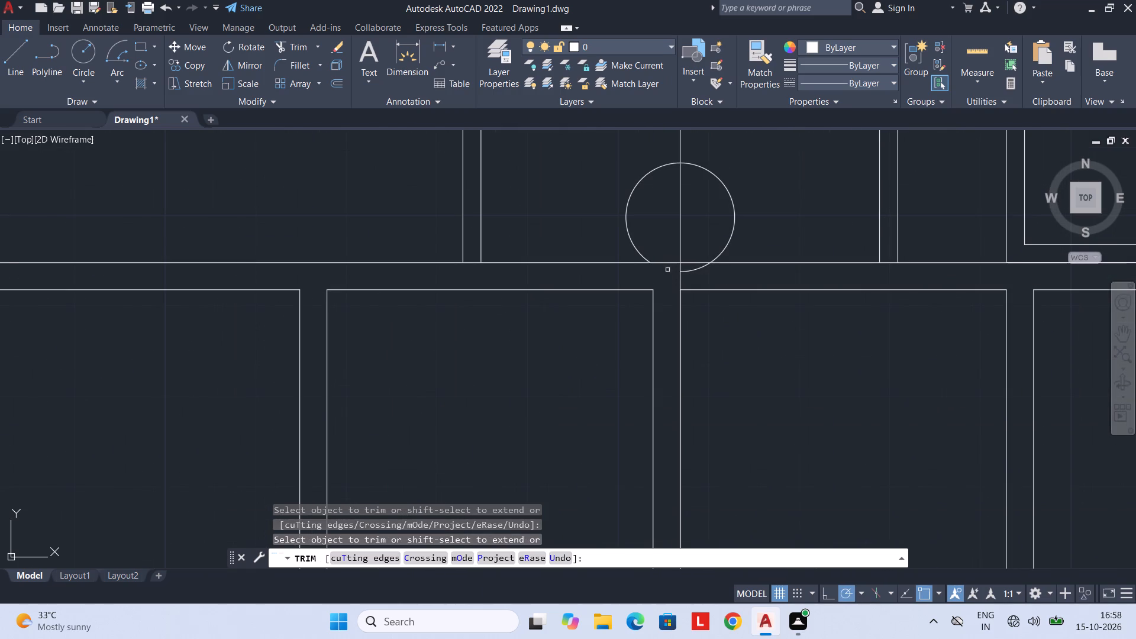
{"action": "left_click", "coordinate": [693, 270]}
{"action": "scroll", "coordinate": [683, 272], "scroll_direction": "down", "scroll_amount": 3}
{"action": "middle_click_drag", "start_coordinate": [692, 286], "coordinate": [686, 314]}
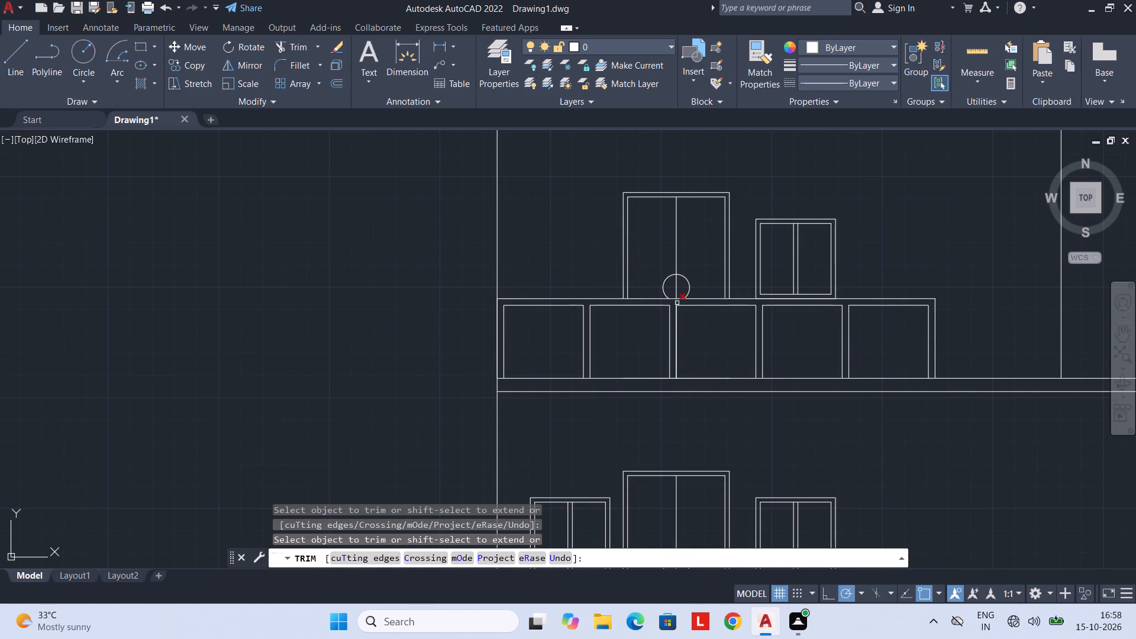
{"action": "scroll", "coordinate": [677, 303], "scroll_direction": "up", "scroll_amount": 2}
{"action": "left_click", "coordinate": [672, 301]}
{"action": "scroll", "coordinate": [690, 318], "scroll_direction": "down", "scroll_amount": 1}
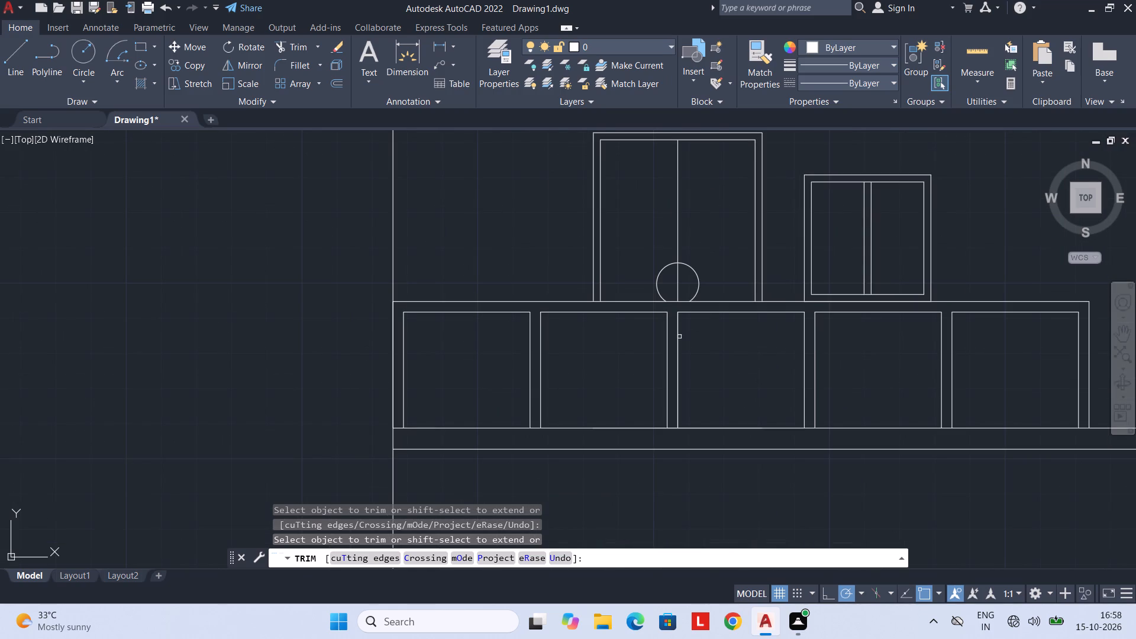
{"action": "left_click", "coordinate": [679, 337]}
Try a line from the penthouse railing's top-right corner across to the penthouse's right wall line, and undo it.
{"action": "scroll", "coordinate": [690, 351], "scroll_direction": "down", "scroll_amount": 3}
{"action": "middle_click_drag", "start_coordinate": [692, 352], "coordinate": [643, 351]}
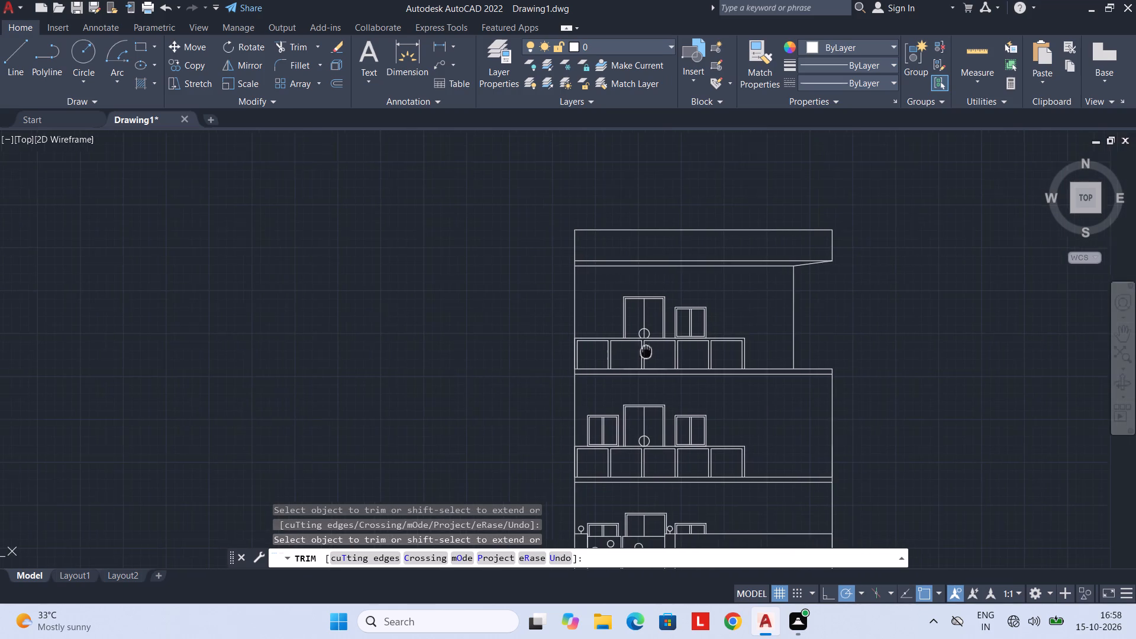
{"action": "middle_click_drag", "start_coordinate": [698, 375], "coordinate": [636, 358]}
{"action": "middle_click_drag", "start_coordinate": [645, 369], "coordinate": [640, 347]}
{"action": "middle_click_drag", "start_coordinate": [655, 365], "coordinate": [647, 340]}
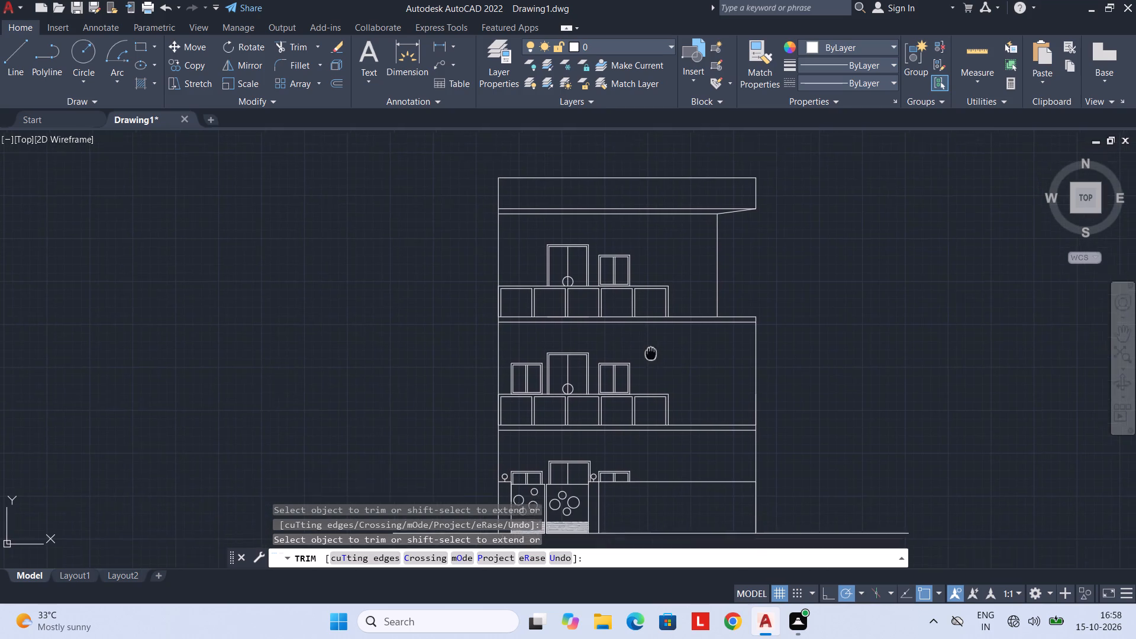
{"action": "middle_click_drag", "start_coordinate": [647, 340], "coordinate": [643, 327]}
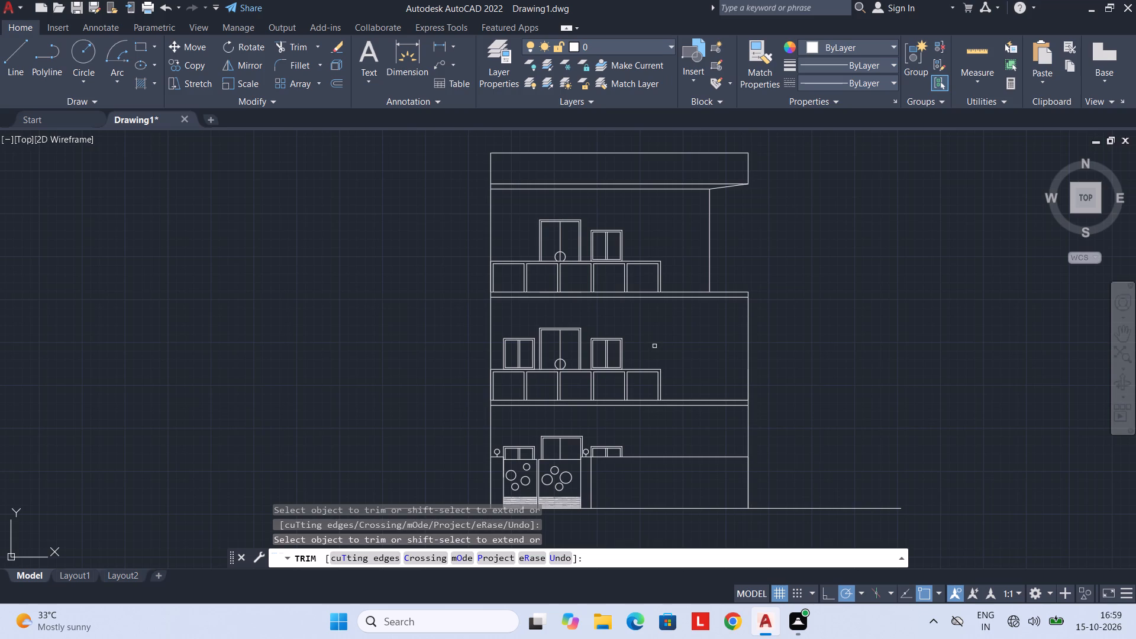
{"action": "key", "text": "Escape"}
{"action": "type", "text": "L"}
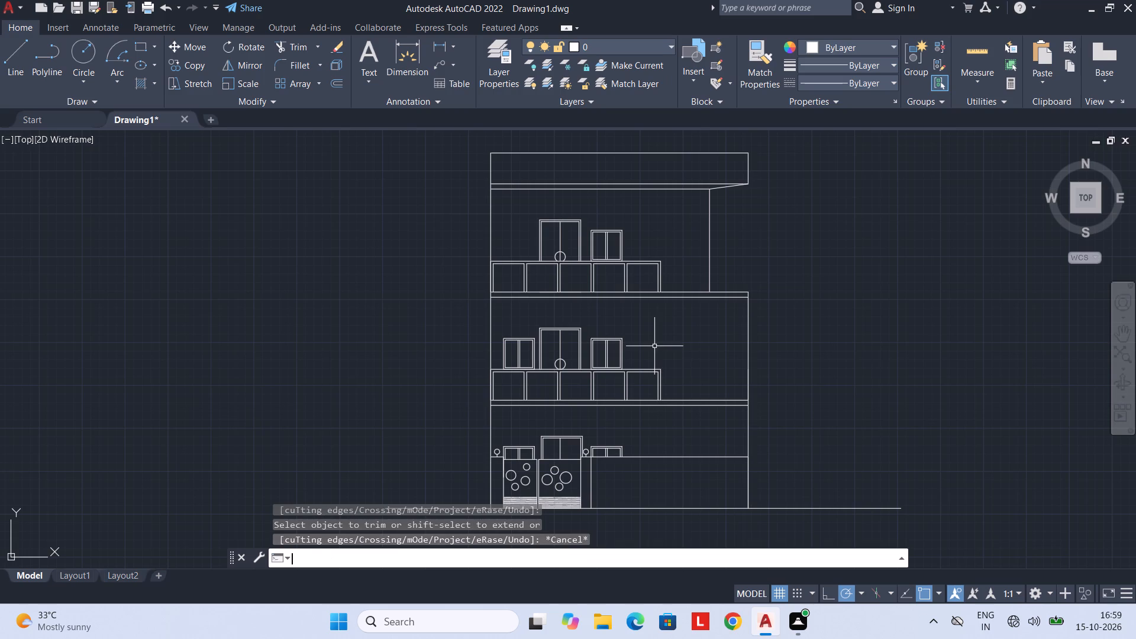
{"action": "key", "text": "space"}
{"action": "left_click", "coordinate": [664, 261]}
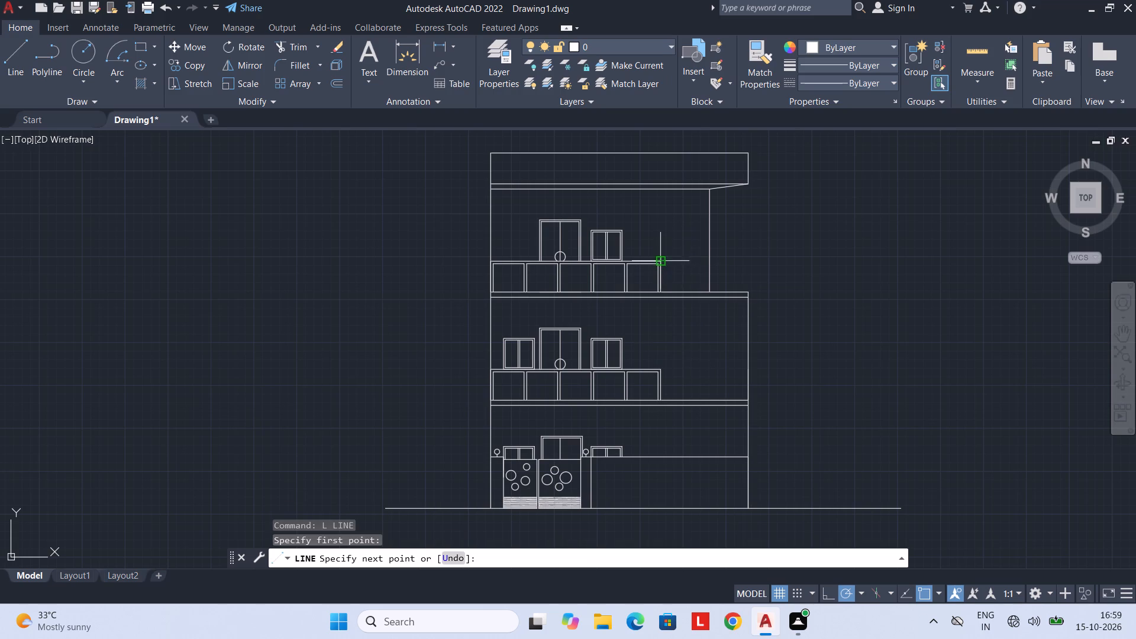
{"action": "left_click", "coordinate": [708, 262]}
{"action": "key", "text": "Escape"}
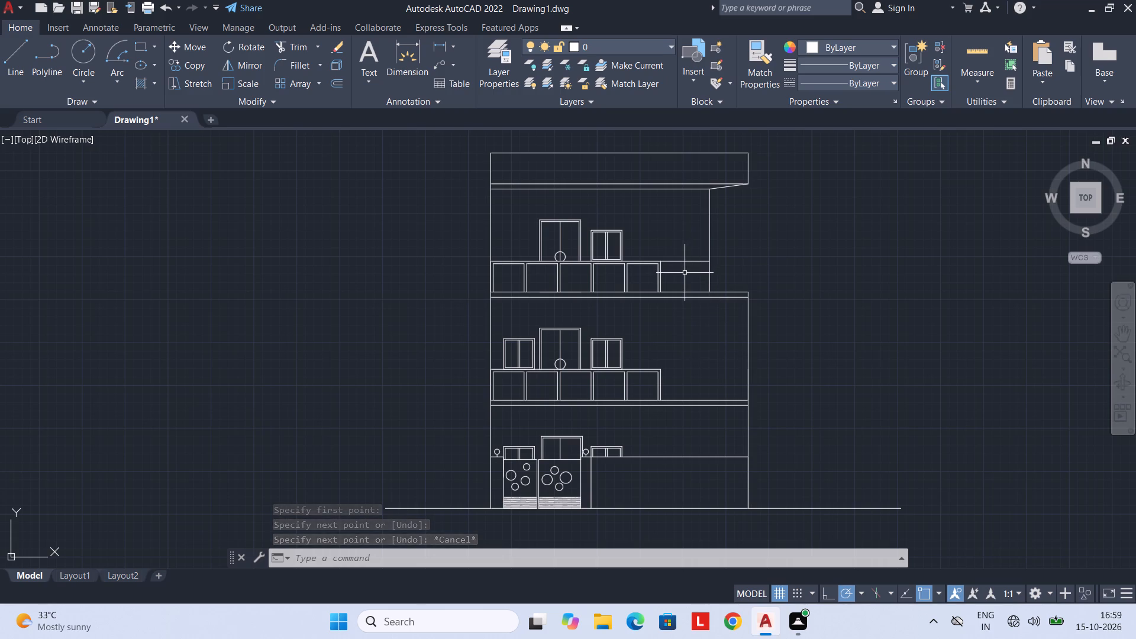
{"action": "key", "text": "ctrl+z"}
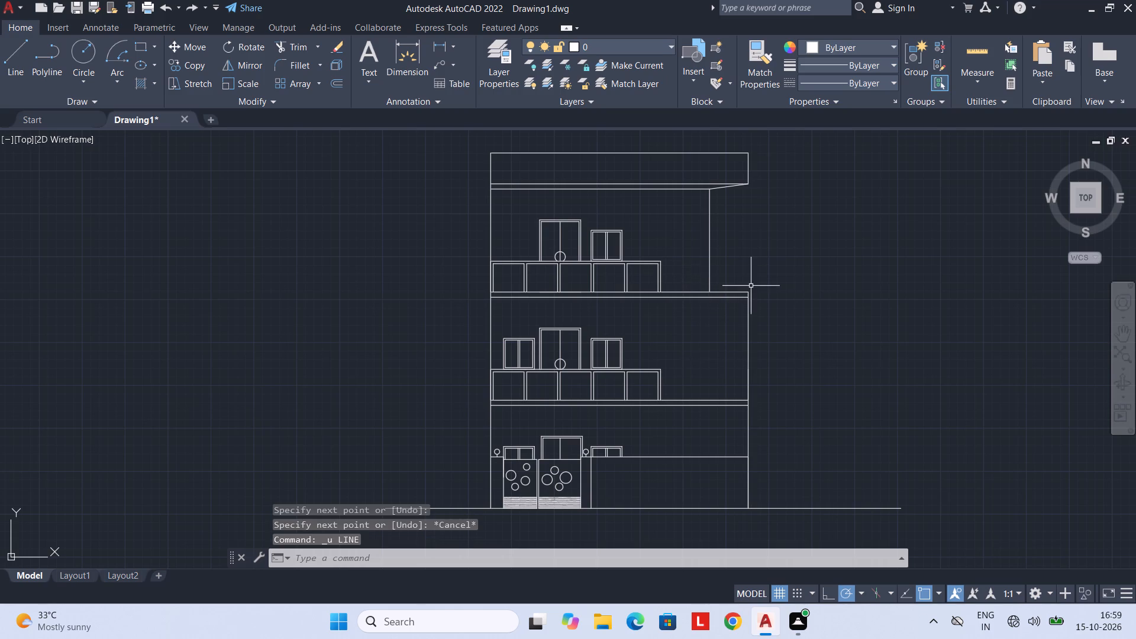
Draw the parapet outline from the penthouse railing's top-right corner across to the building's right edge and down to the floor slab.
{"action": "key", "text": "l"}
{"action": "key", "text": "space"}
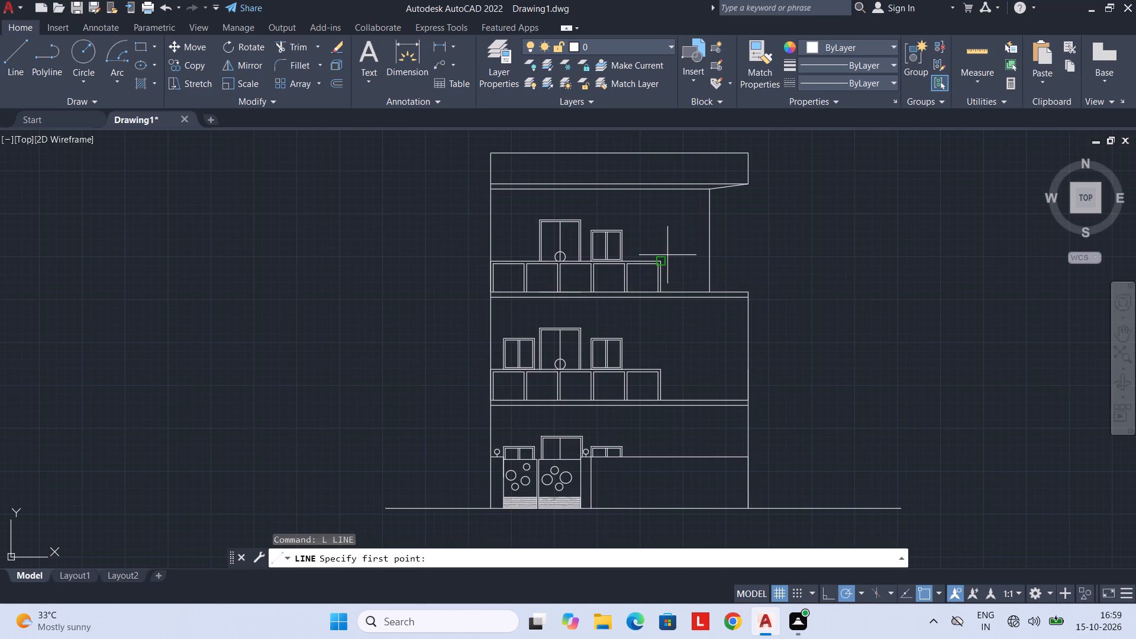
{"action": "left_click", "coordinate": [663, 260]}
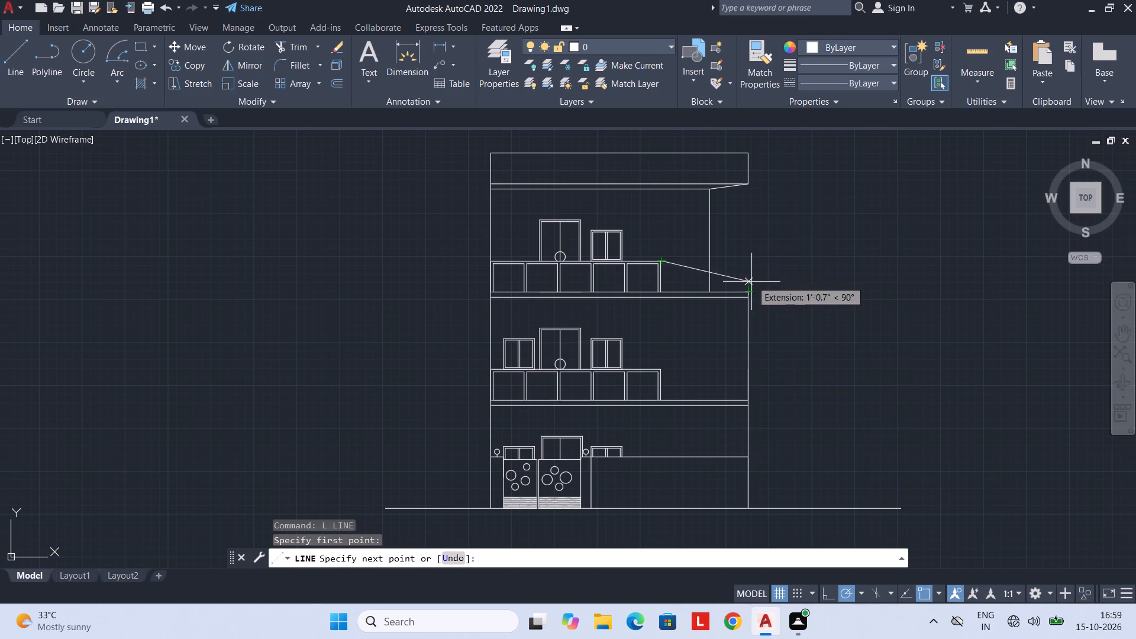
{"action": "left_click", "coordinate": [747, 260]}
{"action": "left_click", "coordinate": [747, 285]}
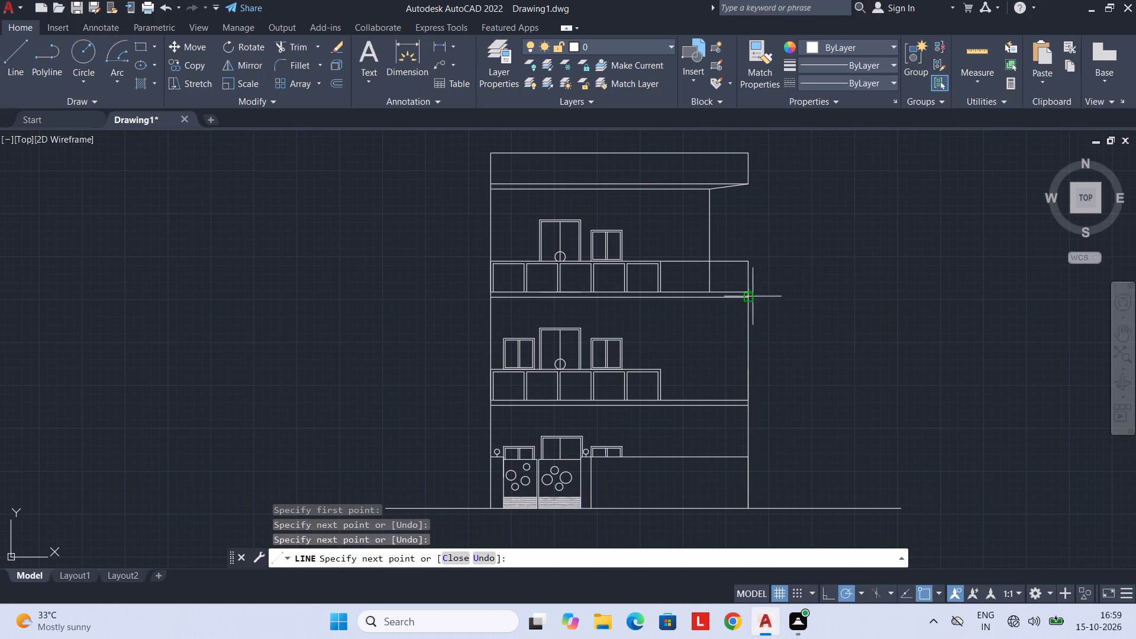
{"action": "key", "text": "Escape"}
Trim the penthouse's right wall line where it drops below the parapet's top line.
{"action": "middle_click_drag", "start_coordinate": [684, 289], "coordinate": [679, 327]}
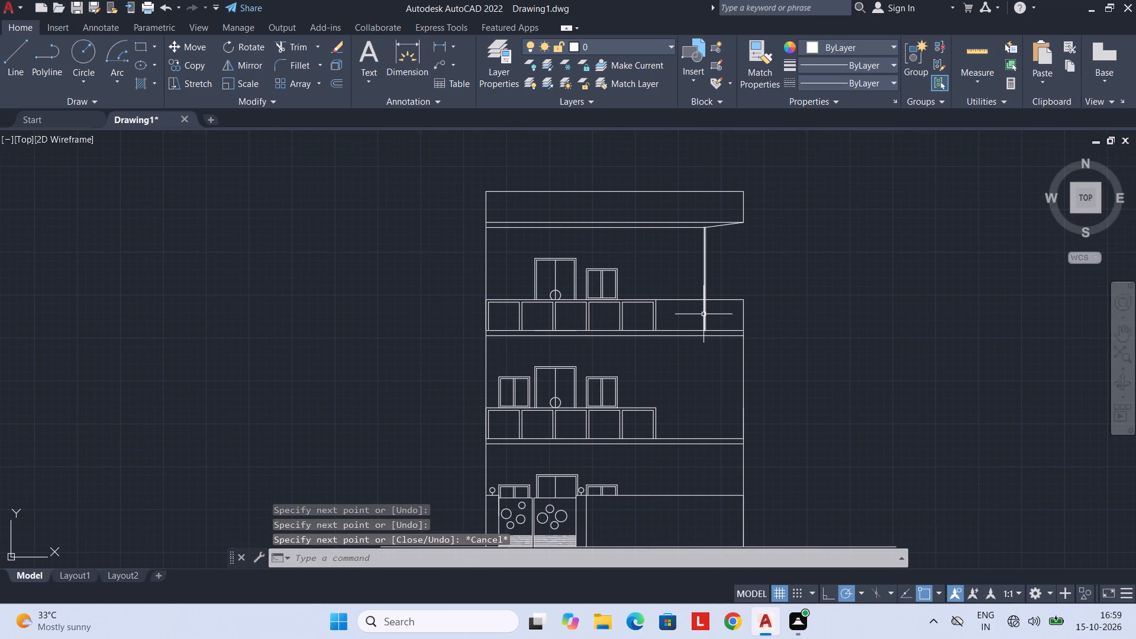
{"action": "type", "text": "TR"}
{"action": "key", "text": "space"}
{"action": "left_click", "coordinate": [703, 310]}
{"action": "key", "text": "Escape"}
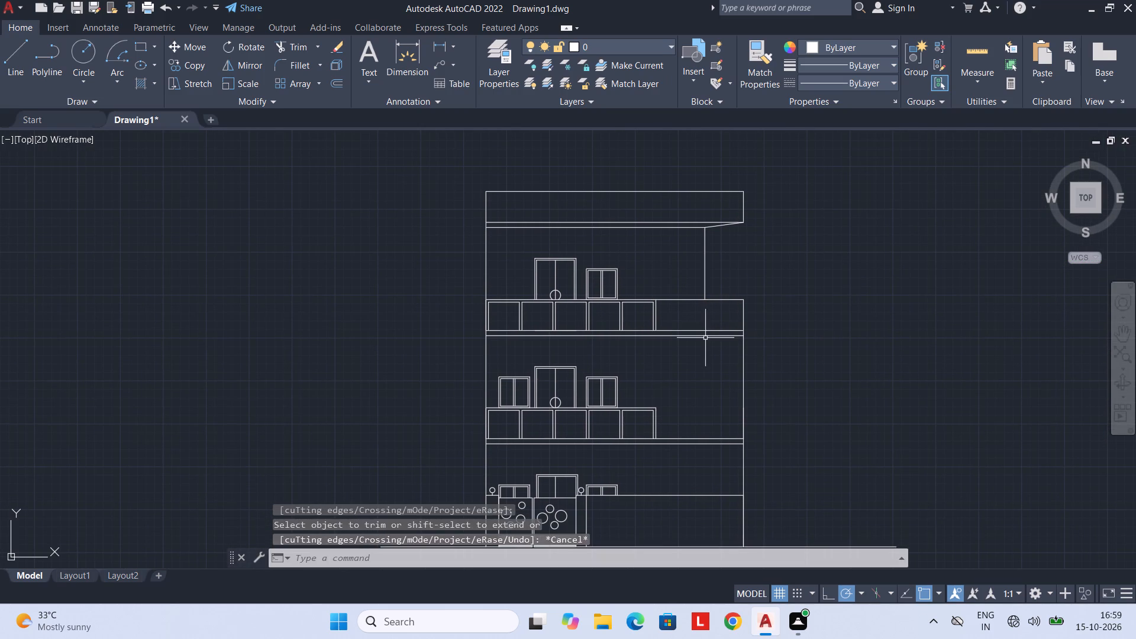
Draw a sloped line from the penthouse parapet's top-right corner up to the penthouse's right wall line.
{"action": "key", "text": "l"}
{"action": "key", "text": "space"}
{"action": "left_click", "coordinate": [743, 301]}
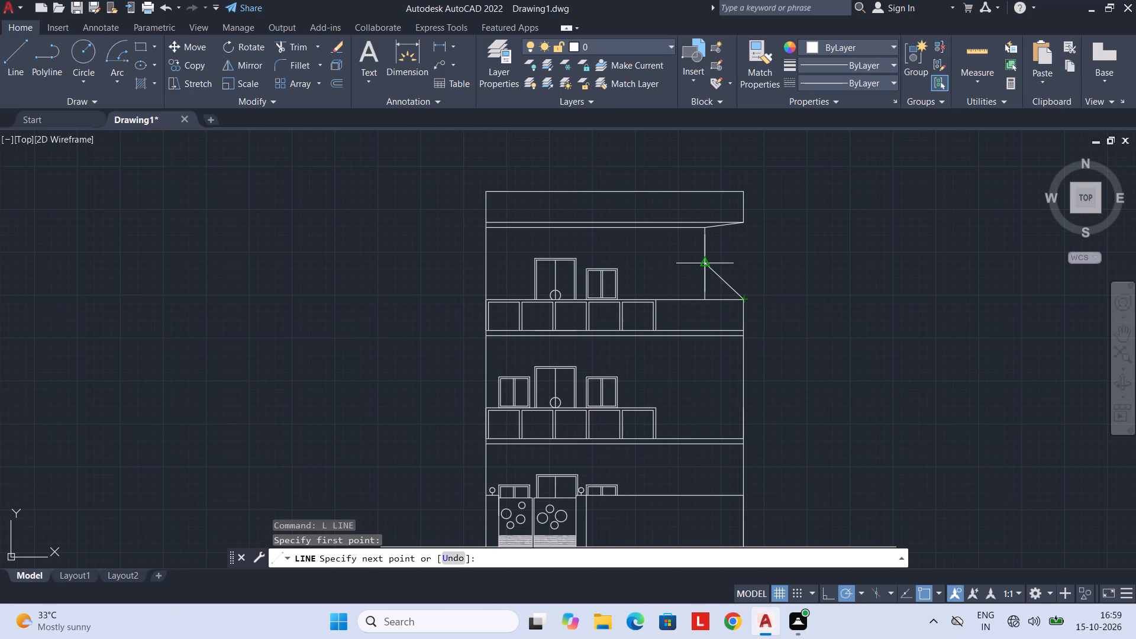
{"action": "scroll", "coordinate": [705, 283], "scroll_direction": "up", "scroll_amount": 2}
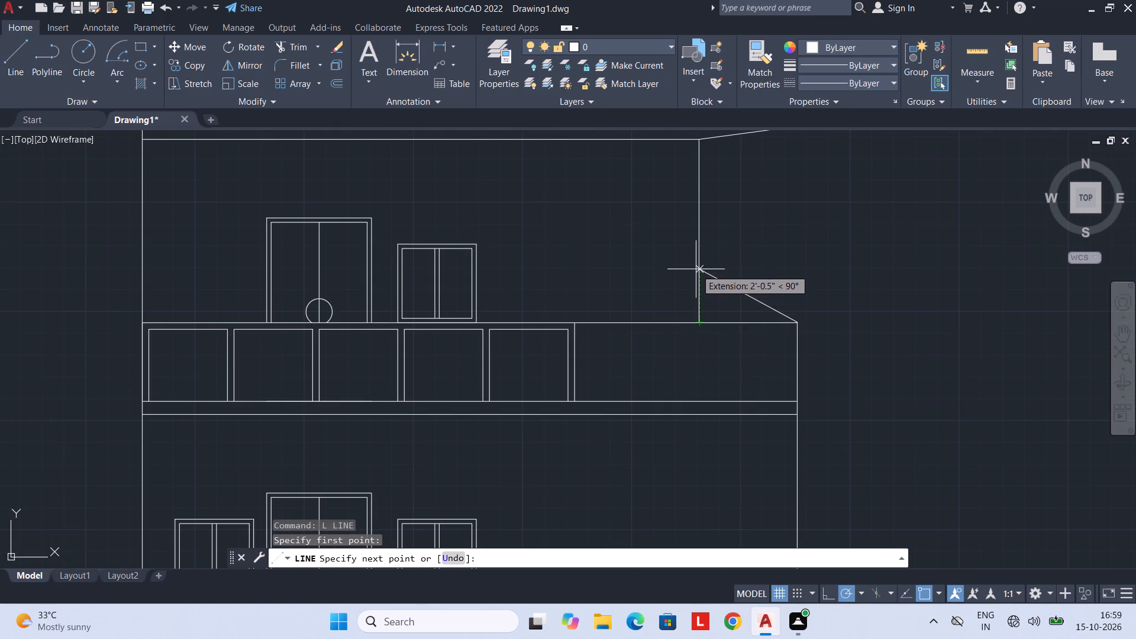
{"action": "left_click", "coordinate": [696, 286]}
{"action": "key", "text": "Escape"}
Draw a horizontal line from the first-floor railing's top-right corner to the building's right edge.
{"action": "scroll", "coordinate": [754, 362], "scroll_direction": "down", "scroll_amount": 3}
{"action": "middle_click_drag", "start_coordinate": [743, 411], "coordinate": [701, 413]}
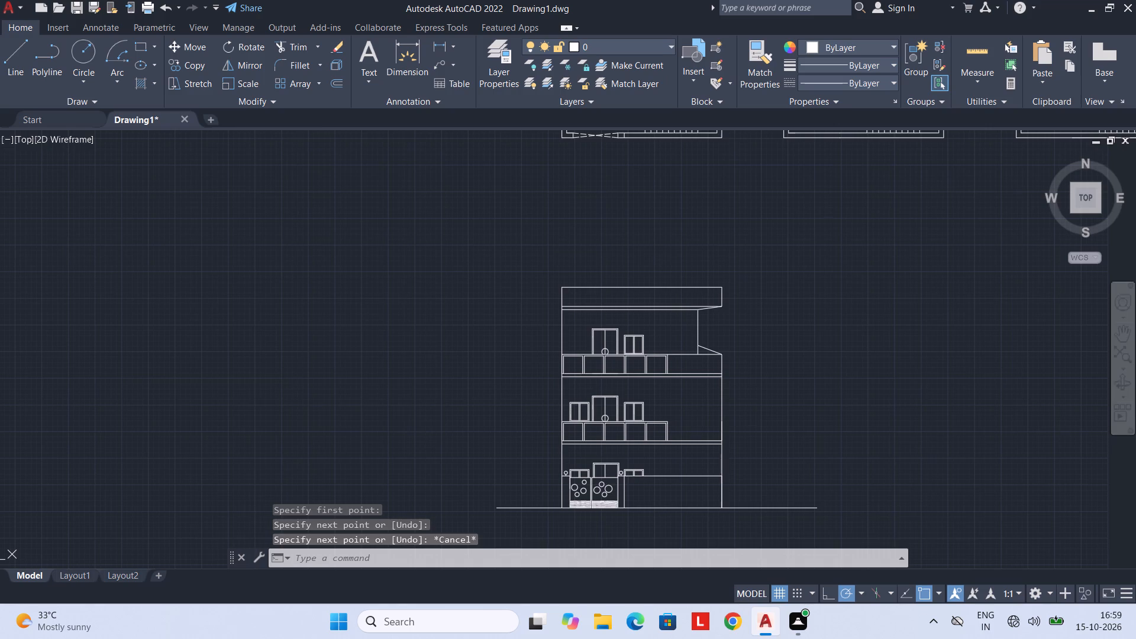
{"action": "middle_click_drag", "start_coordinate": [701, 413], "coordinate": [682, 405]}
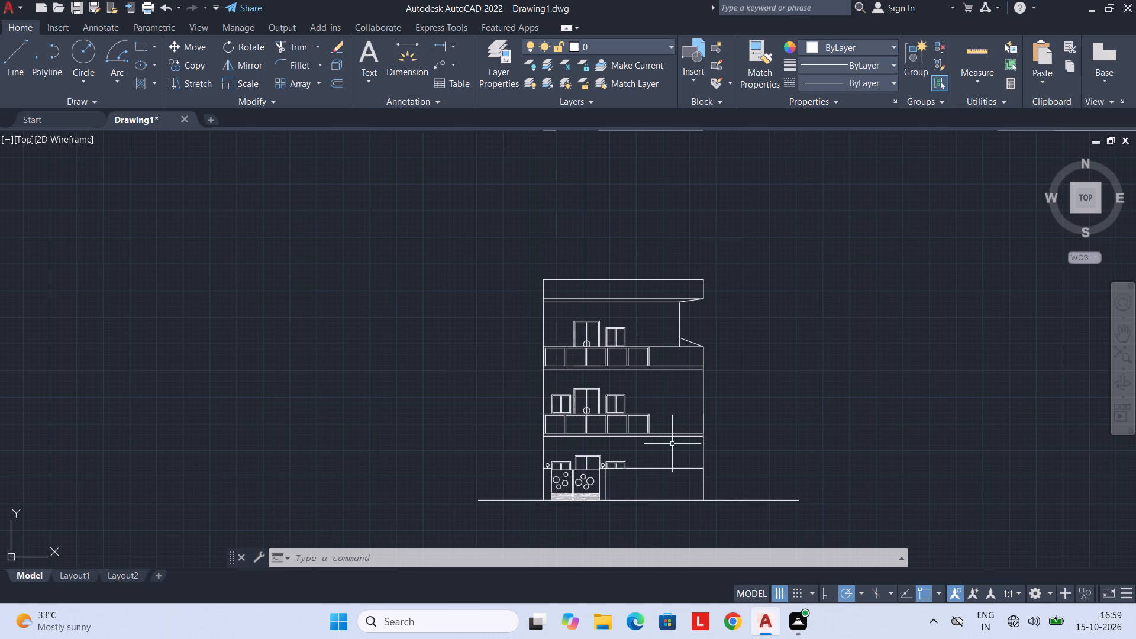
{"action": "middle_click_drag", "start_coordinate": [672, 444], "coordinate": [625, 456]}
{"action": "scroll", "coordinate": [625, 456], "scroll_direction": "down", "scroll_amount": 1}
{"action": "middle_click_drag", "start_coordinate": [625, 463], "coordinate": [625, 469]}
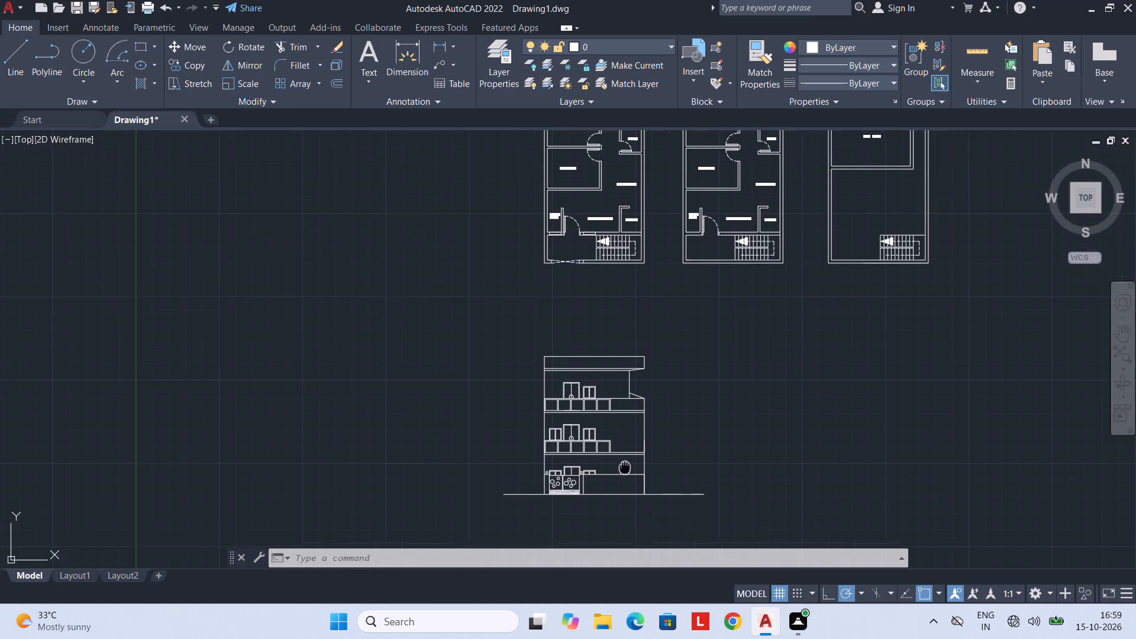
{"action": "middle_click_drag", "start_coordinate": [625, 469], "coordinate": [623, 477]}
{"action": "scroll", "coordinate": [620, 470], "scroll_direction": "up", "scroll_amount": 1}
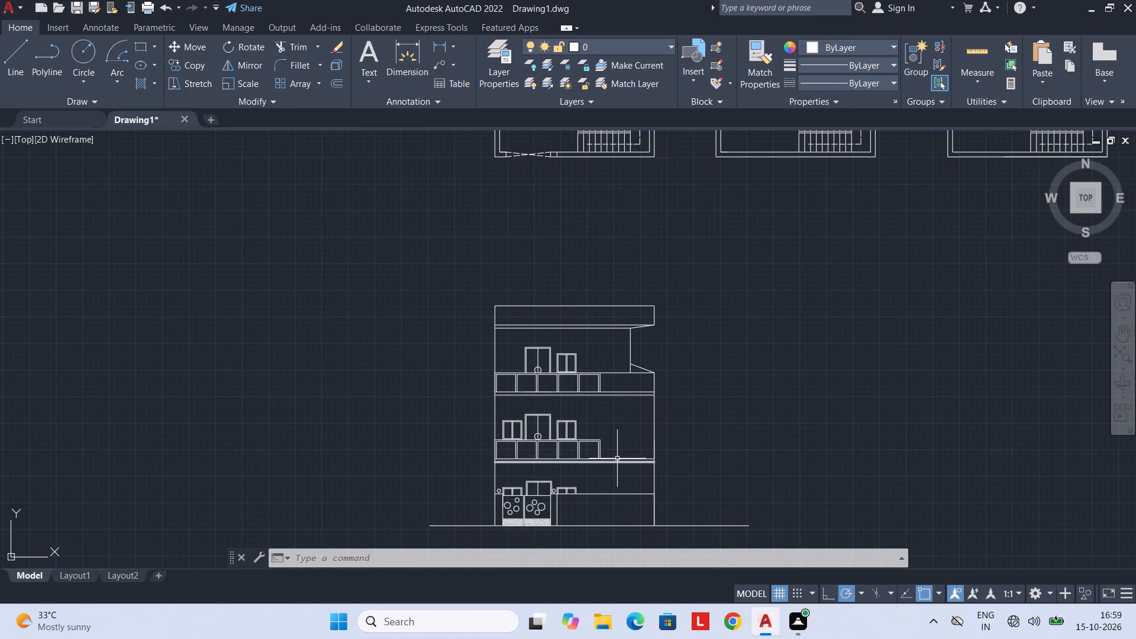
{"action": "key", "text": "l"}
{"action": "key", "text": "space"}
{"action": "scroll", "coordinate": [599, 440], "scroll_direction": "up", "scroll_amount": 1}
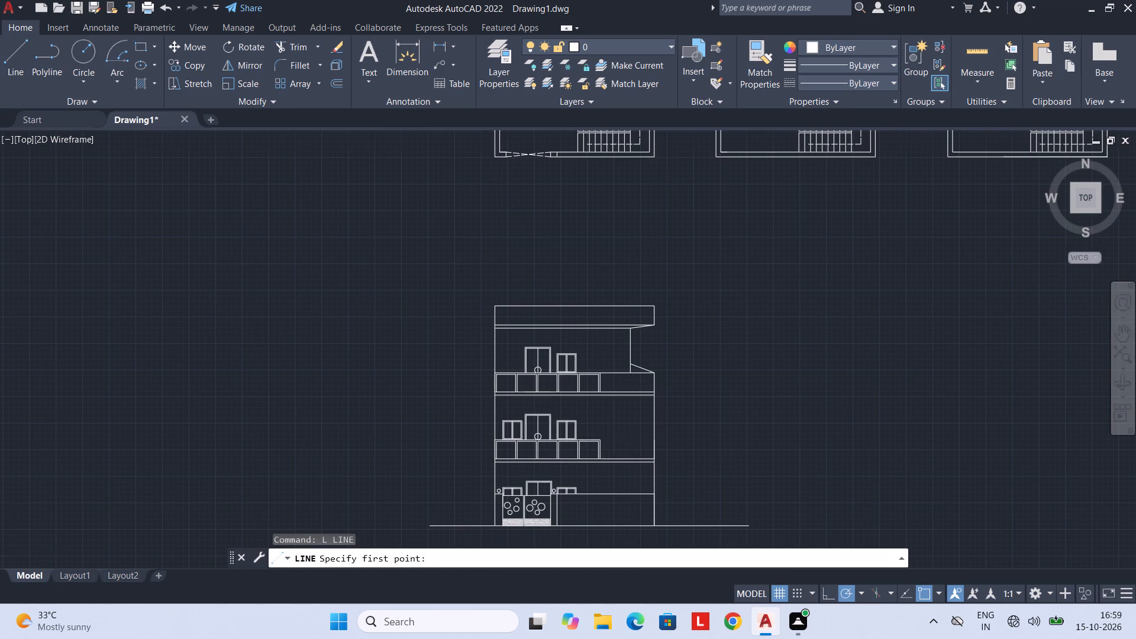
{"action": "scroll", "coordinate": [599, 440], "scroll_direction": "up", "scroll_amount": 1}
{"action": "left_click", "coordinate": [598, 440]}
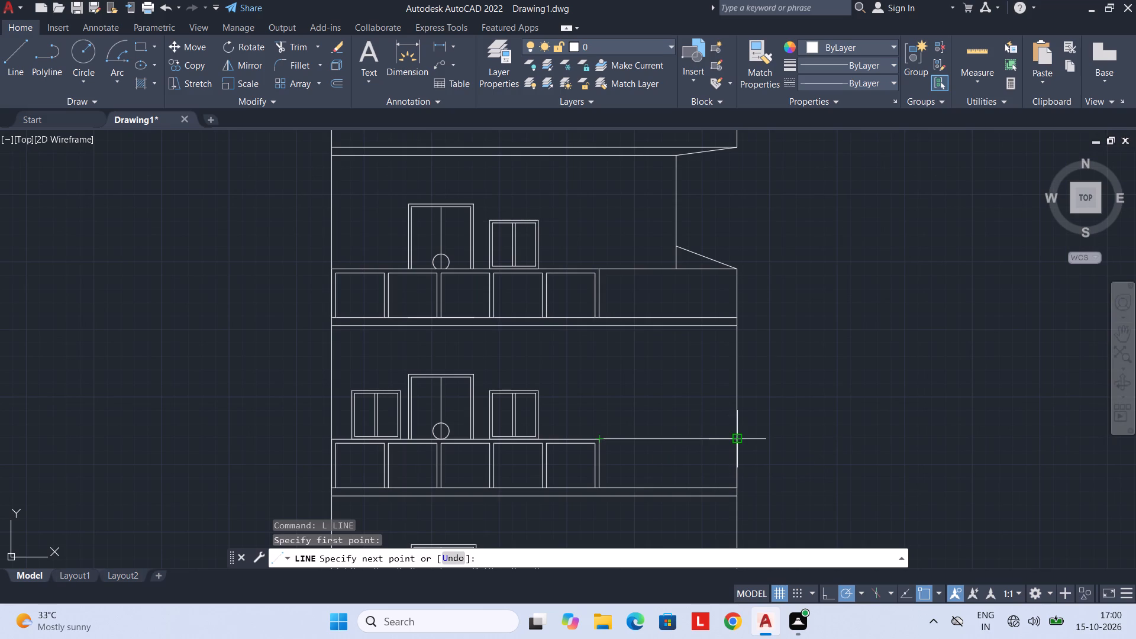
{"action": "left_click", "coordinate": [738, 443]}
{"action": "key", "text": "Escape"}
Draw a vertical line along the building's right edge from the ground-floor compound wall's top up to the penthouse slab's underside.
{"action": "scroll", "coordinate": [706, 466], "scroll_direction": "down", "scroll_amount": 2}
{"action": "middle_click_drag", "start_coordinate": [706, 466], "coordinate": [660, 447]}
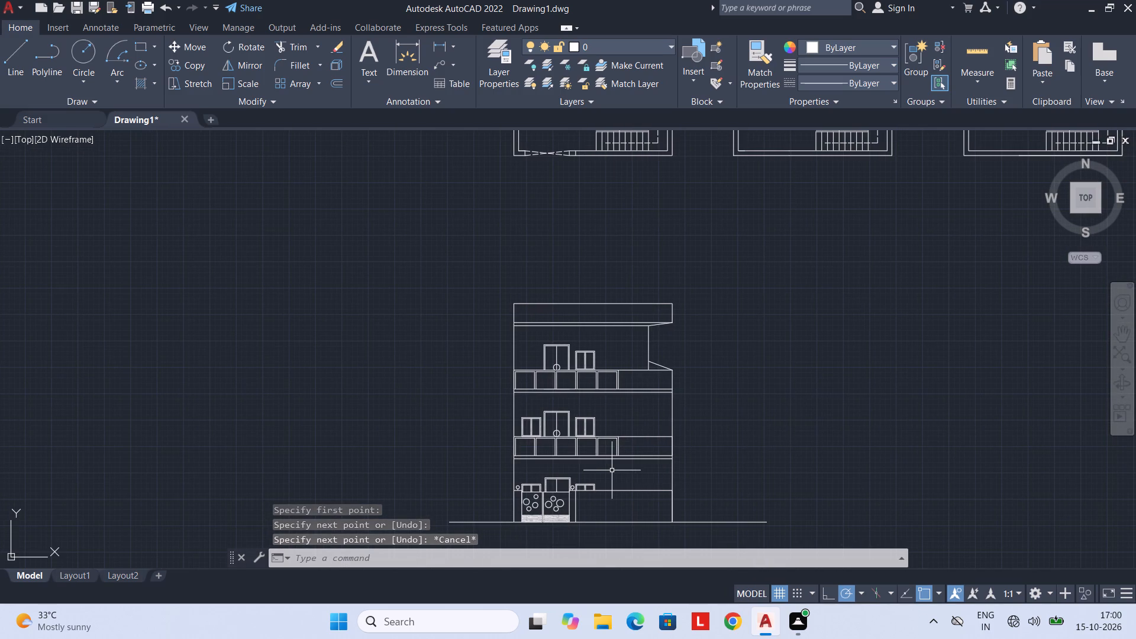
{"action": "key", "text": "l"}
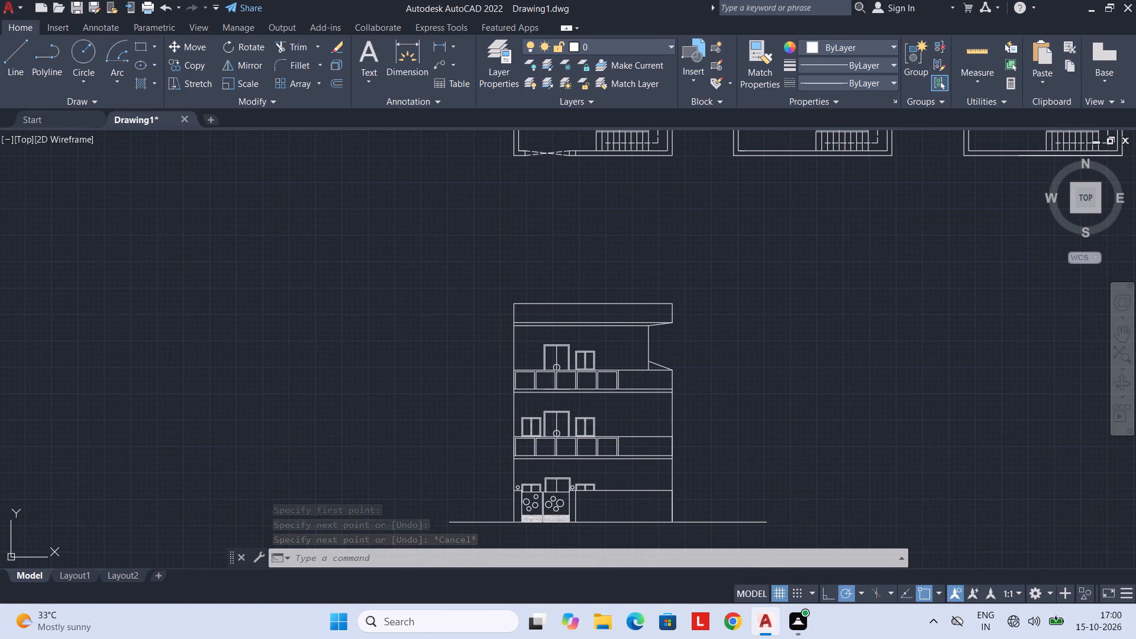
{"action": "key", "text": "space"}
{"action": "left_click", "coordinate": [675, 489]}
{"action": "scroll", "coordinate": [669, 395], "scroll_direction": "up", "scroll_amount": 2}
{"action": "left_click", "coordinate": [669, 393]}
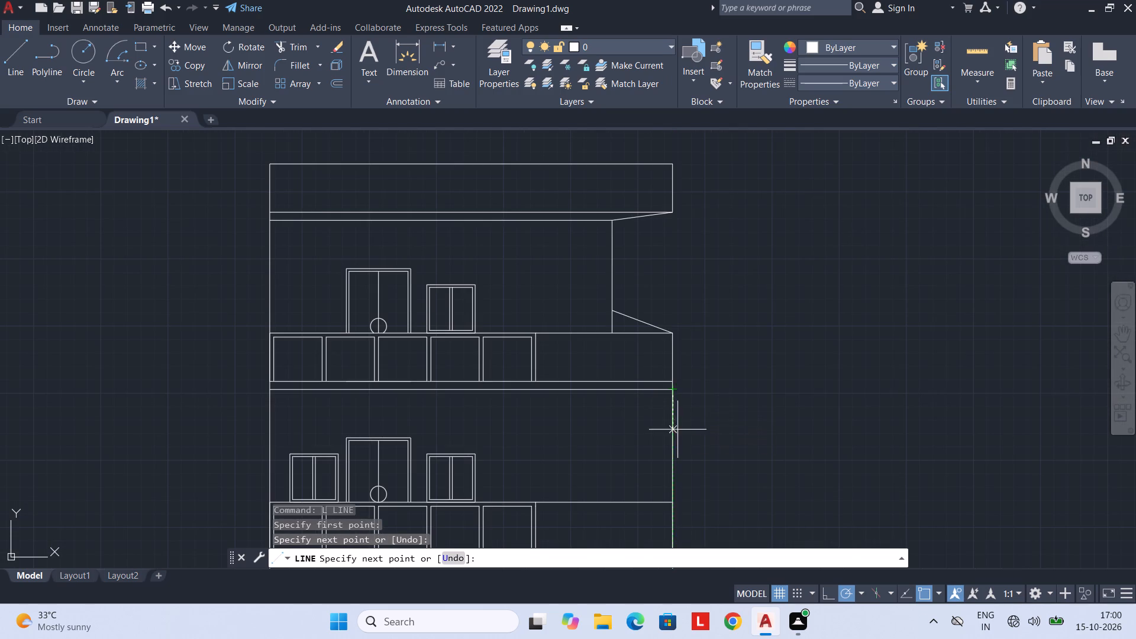
{"action": "key", "text": "Escape"}
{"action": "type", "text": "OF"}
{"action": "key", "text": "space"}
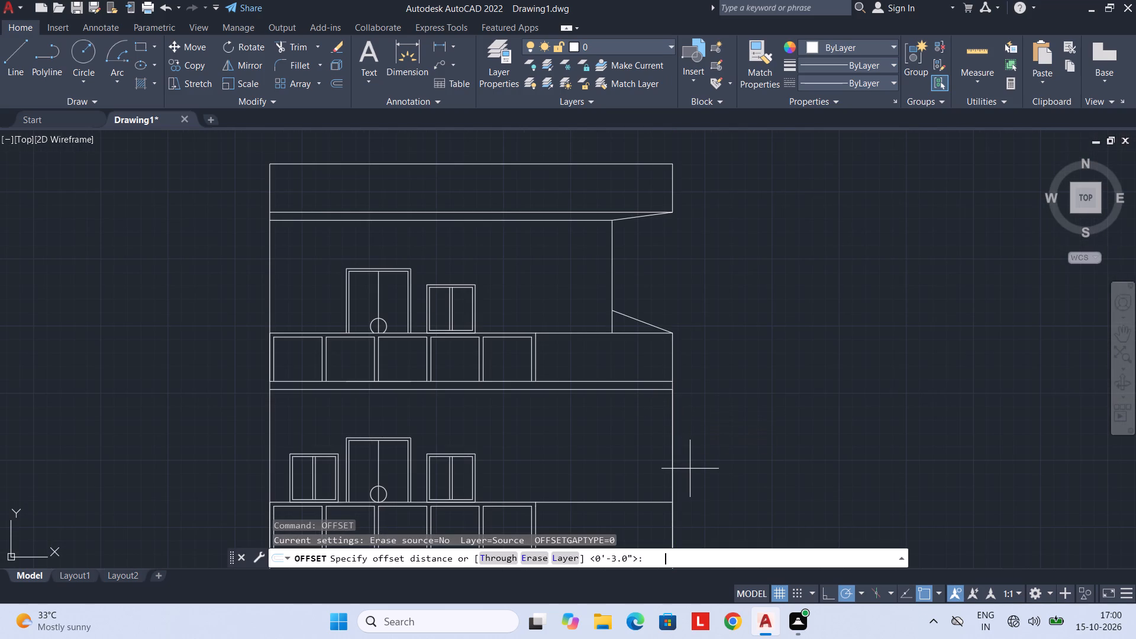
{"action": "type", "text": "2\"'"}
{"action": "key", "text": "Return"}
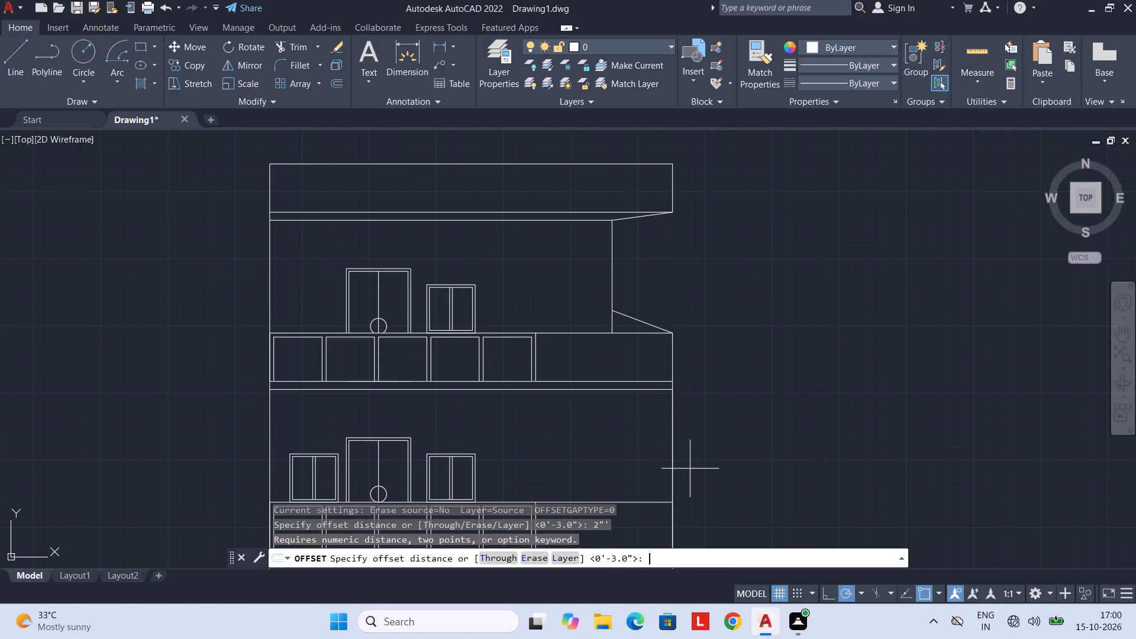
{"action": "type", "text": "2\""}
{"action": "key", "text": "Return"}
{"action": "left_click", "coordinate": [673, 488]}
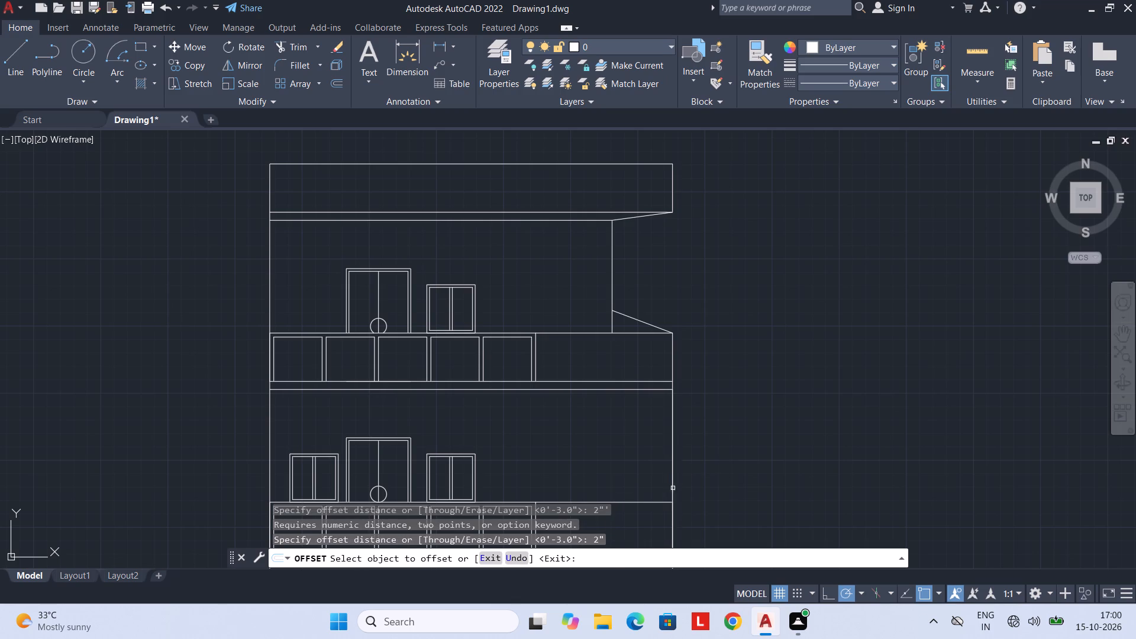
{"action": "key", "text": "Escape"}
Offset the new right-edge vertical line 3" inward, towards the facade.
{"action": "type", "text": "OF 3\""}
{"action": "key", "text": "Return"}
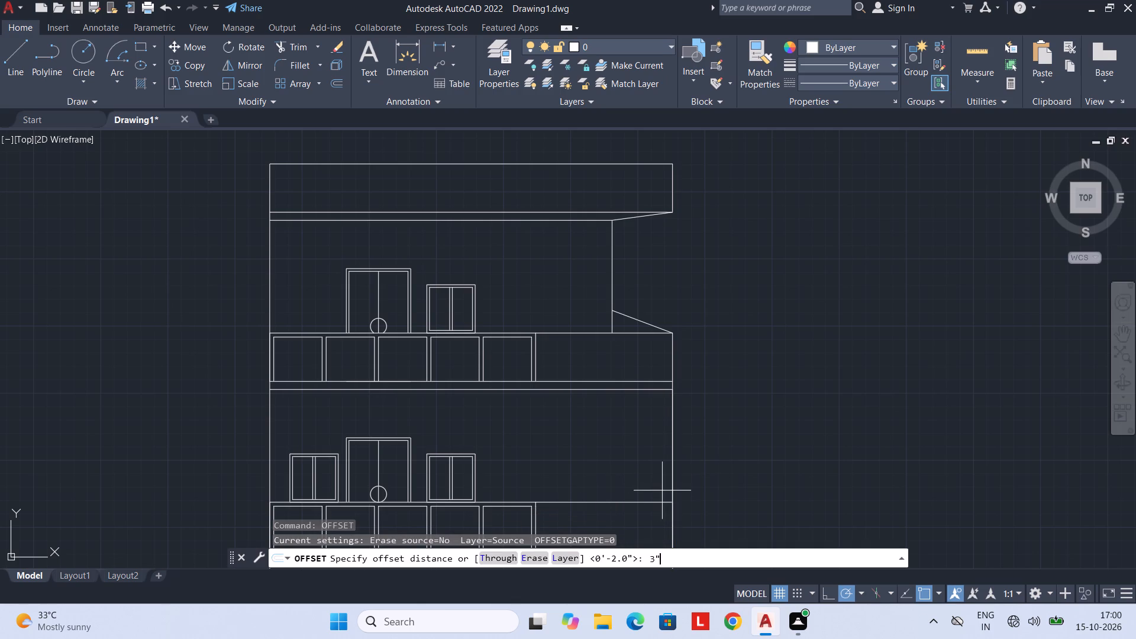
{"action": "left_click", "coordinate": [673, 480]}
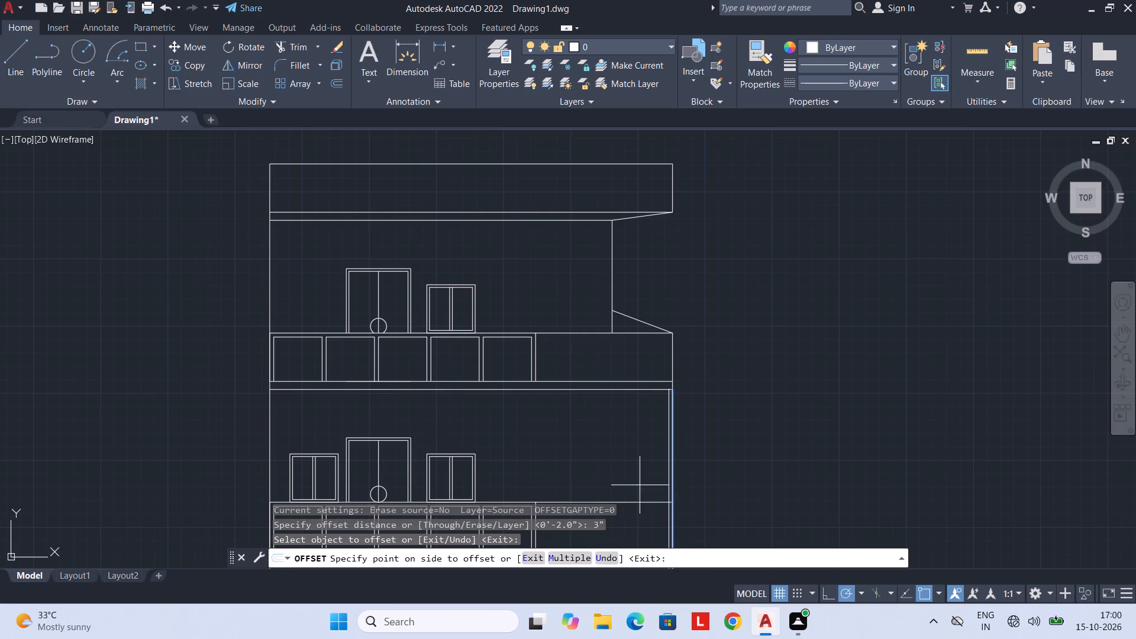
{"action": "double_click", "coordinate": [640, 485]}
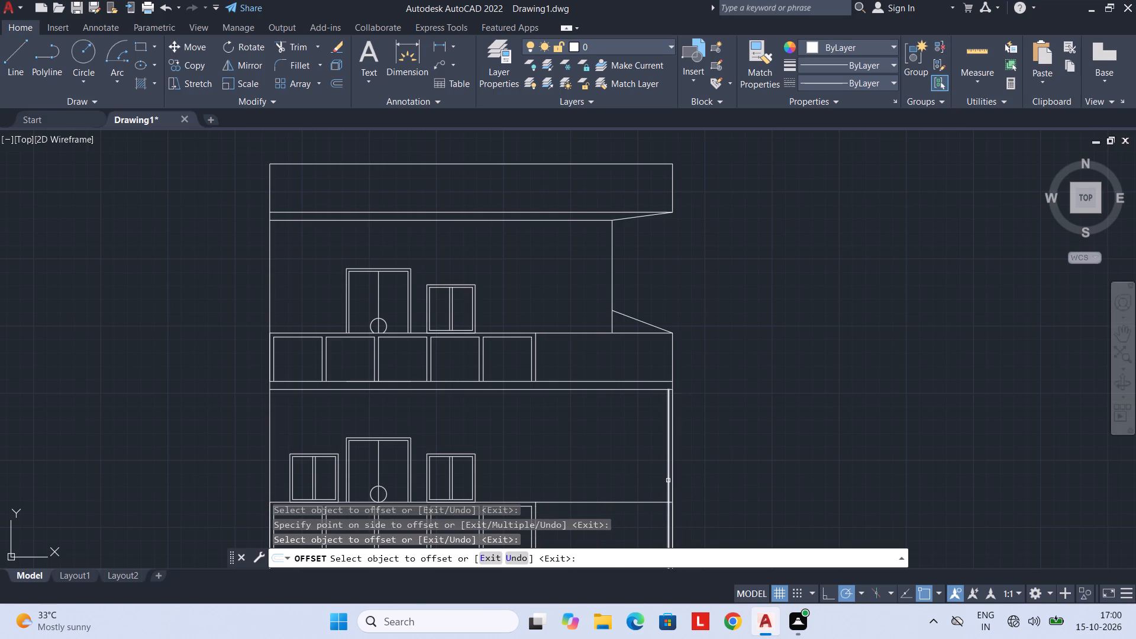
Offset the inner vertical line repeatedly at 3" spacing towards the windows, using the Multiple option, to form a band of vertical slats.
{"action": "left_click", "coordinate": [668, 480]}
{"action": "left_click", "coordinate": [573, 555]}
{"action": "left_click_drag", "start_coordinate": [554, 475], "coordinate": [518, 475]}
{"action": "triple_click", "coordinate": [518, 475]}
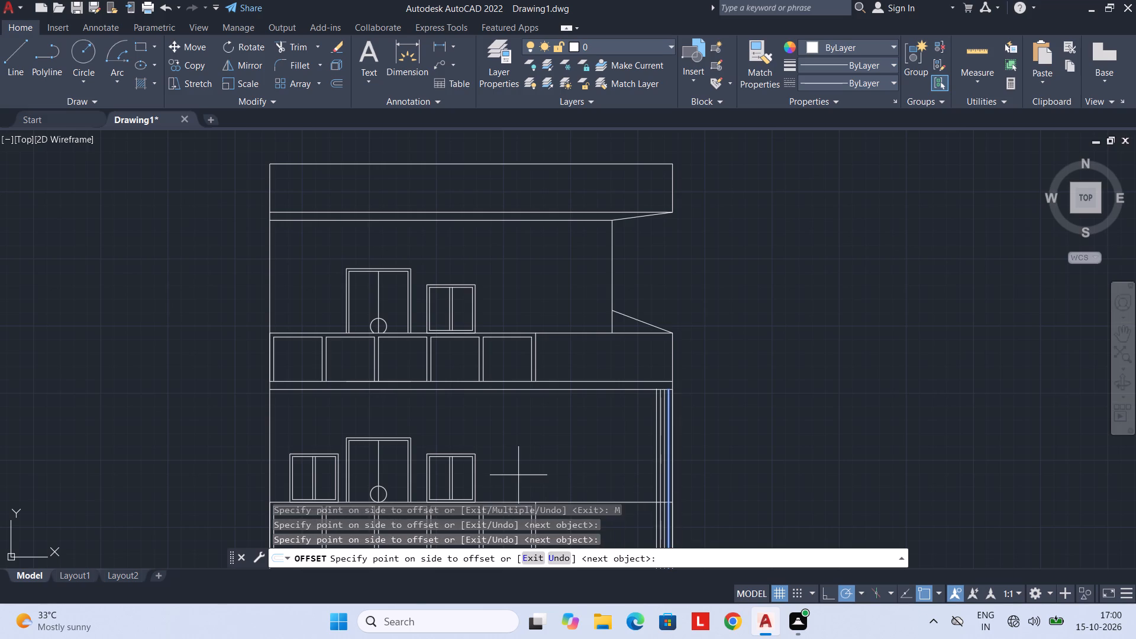
{"action": "triple_click", "coordinate": [518, 475]}
{"action": "triple_click", "coordinate": [518, 475]}
{"action": "triple_click", "coordinate": [518, 475]}
{"action": "scroll", "coordinate": [518, 470], "scroll_direction": "down", "scroll_amount": 1}
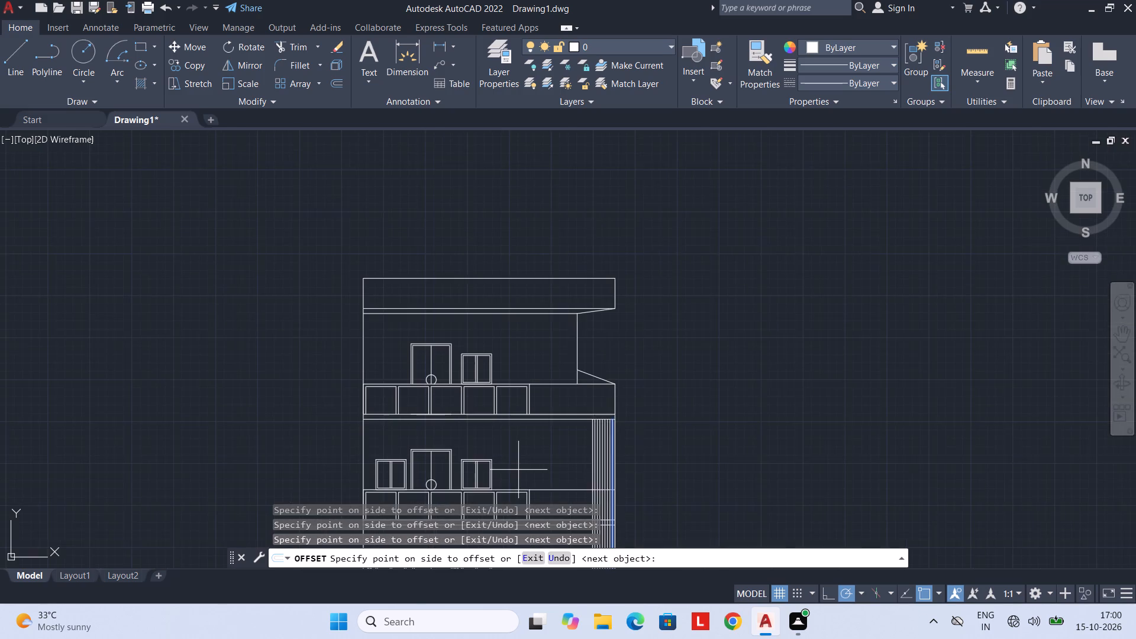
{"action": "middle_click_drag", "start_coordinate": [518, 470], "coordinate": [518, 444]}
{"action": "triple_click", "coordinate": [509, 444]}
{"action": "triple_click", "coordinate": [507, 444]}
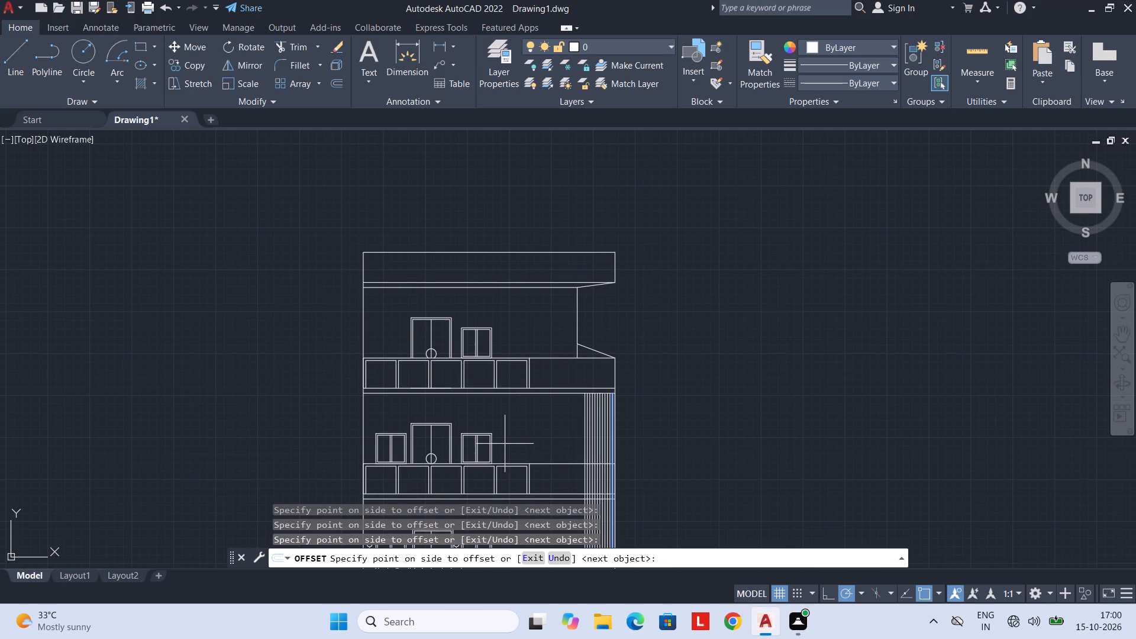
{"action": "triple_click", "coordinate": [505, 444]}
{"action": "triple_click", "coordinate": [505, 444]}
{"action": "triple_click", "coordinate": [505, 444]}
{"action": "double_click", "coordinate": [505, 444]}
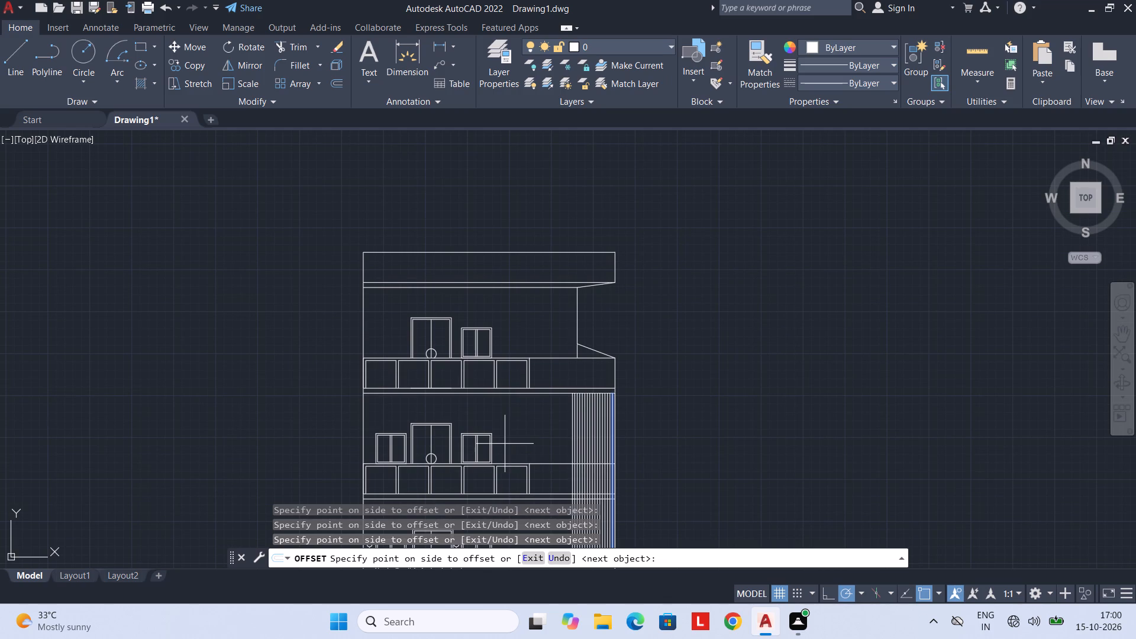
{"action": "key", "text": "Escape"}
{"action": "scroll", "coordinate": [527, 469], "scroll_direction": "down", "scroll_amount": 1}
{"action": "middle_click_drag", "start_coordinate": [528, 462], "coordinate": [510, 404]}
{"action": "scroll", "coordinate": [516, 437], "scroll_direction": "up", "scroll_amount": 1}
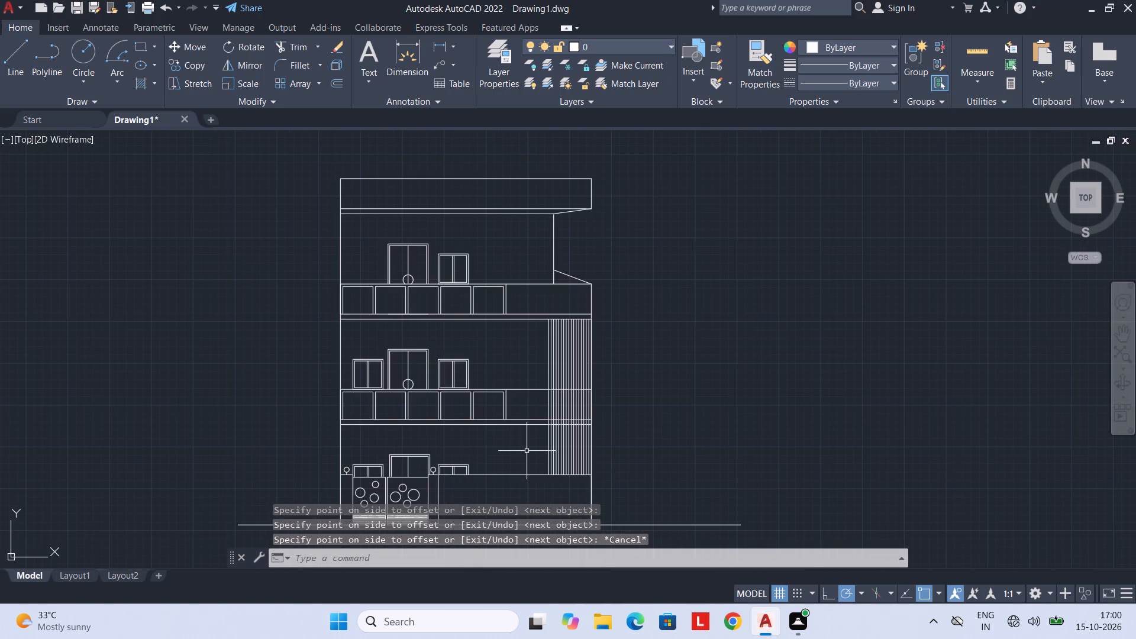
{"action": "middle_click_drag", "start_coordinate": [505, 427], "coordinate": [522, 477]}
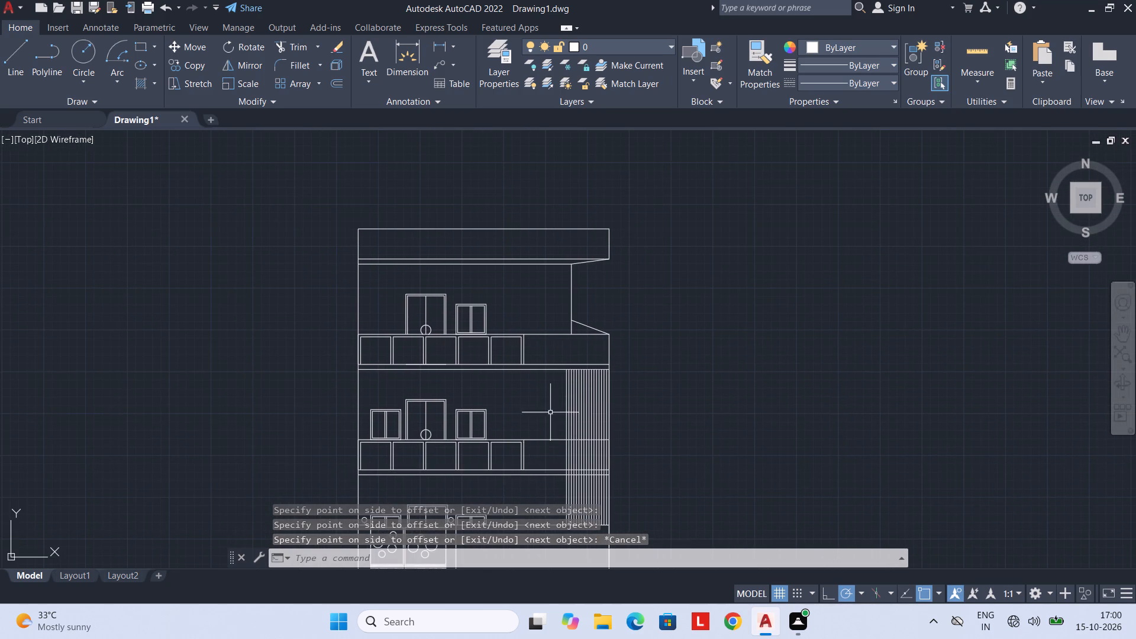
Undo the 3" slat offsets so that only the vertical line on the building's right edge remains.
{"action": "left_click_drag", "start_coordinate": [549, 404], "coordinate": [598, 427]}
{"action": "left_click_drag", "start_coordinate": [599, 410], "coordinate": [559, 412]}
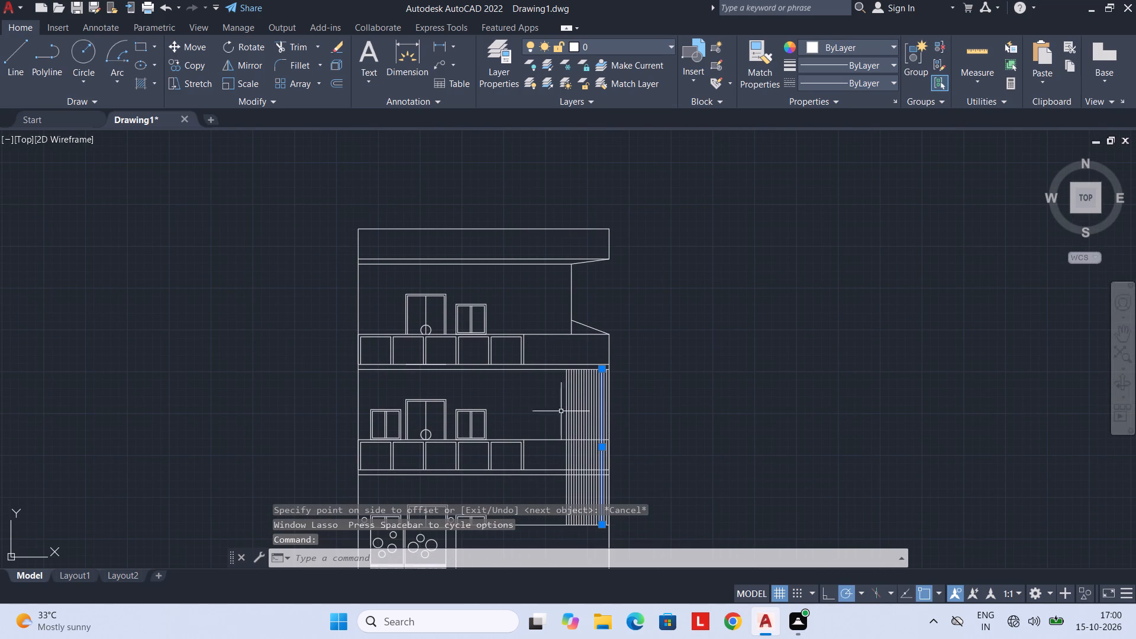
{"action": "left_click_drag", "start_coordinate": [559, 412], "coordinate": [548, 417]}
{"action": "key", "text": "Escape"}
{"action": "key", "text": "ctrl+z"}
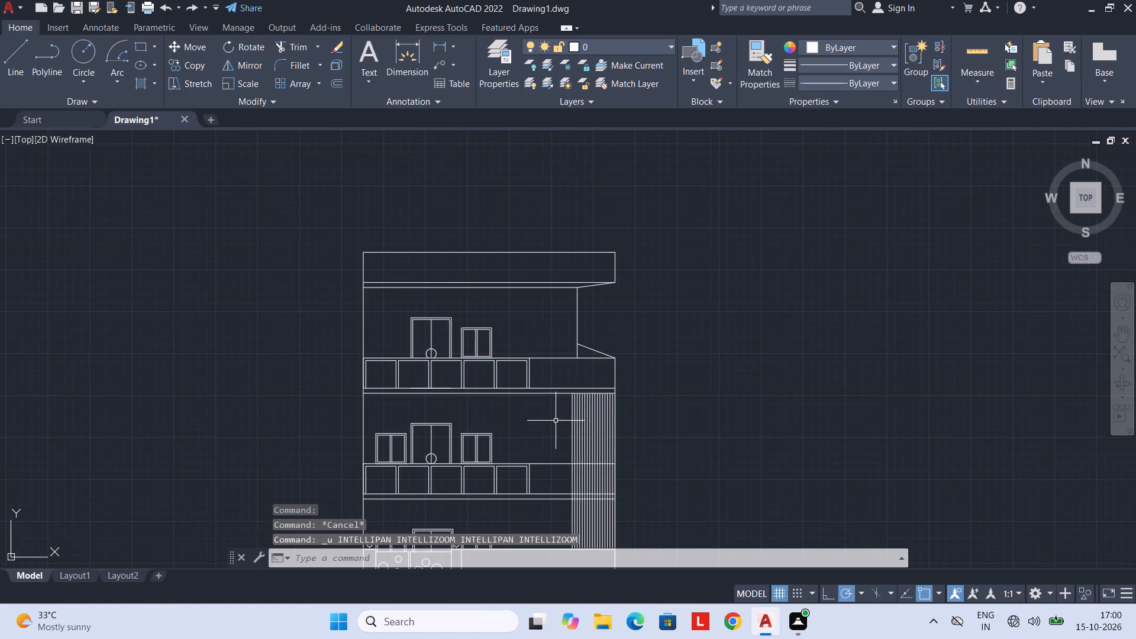
{"action": "key", "text": "ctrl+z"}
{"action": "key", "text": "ctrl+z"}
{"action": "middle_click_drag", "start_coordinate": [572, 428], "coordinate": [564, 393]}
{"action": "scroll", "coordinate": [568, 401], "scroll_direction": "up", "scroll_amount": 1}
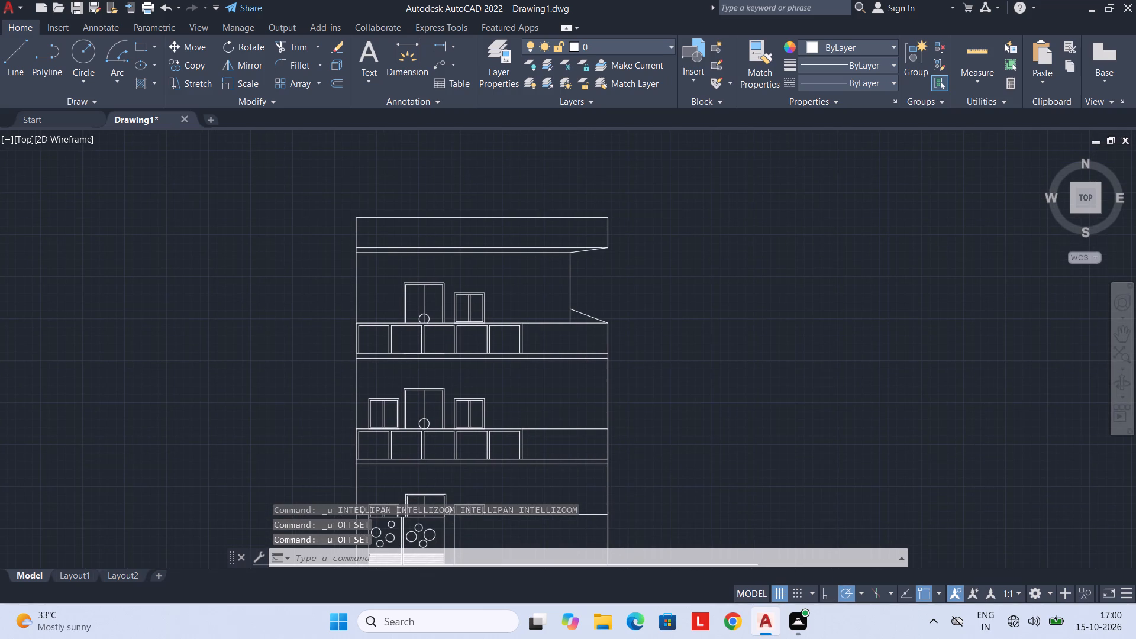
Offset the vertical line along the building's right edge 5" inward, towards the windows.
{"action": "type", "text": "OF"}
{"action": "key", "text": "space"}
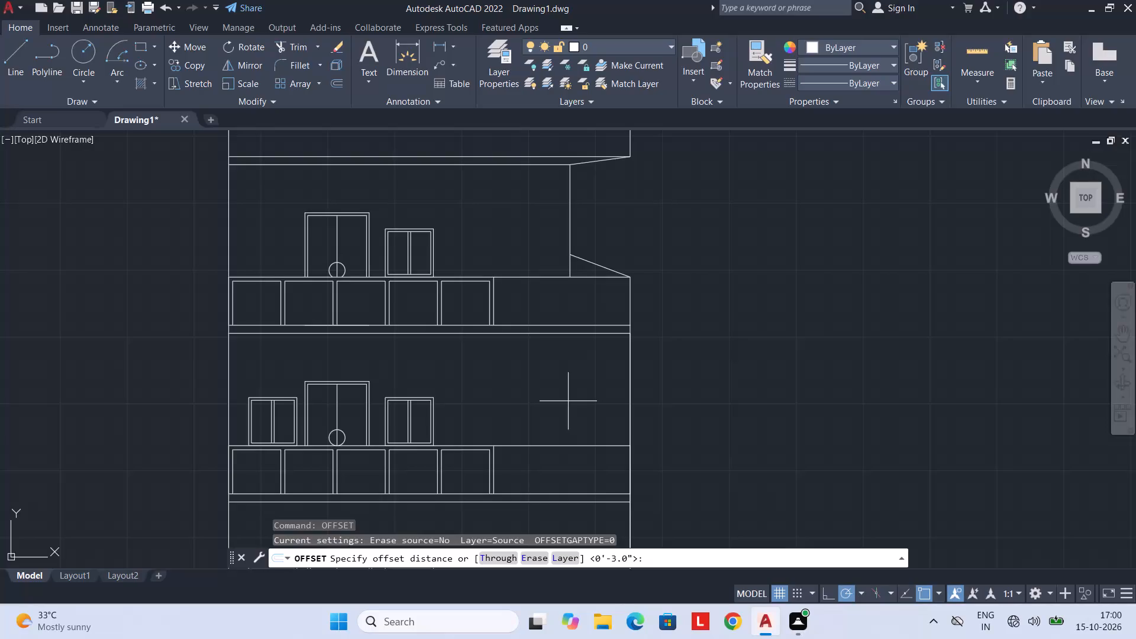
{"action": "type", "text": "5\""}
{"action": "key", "text": "Return"}
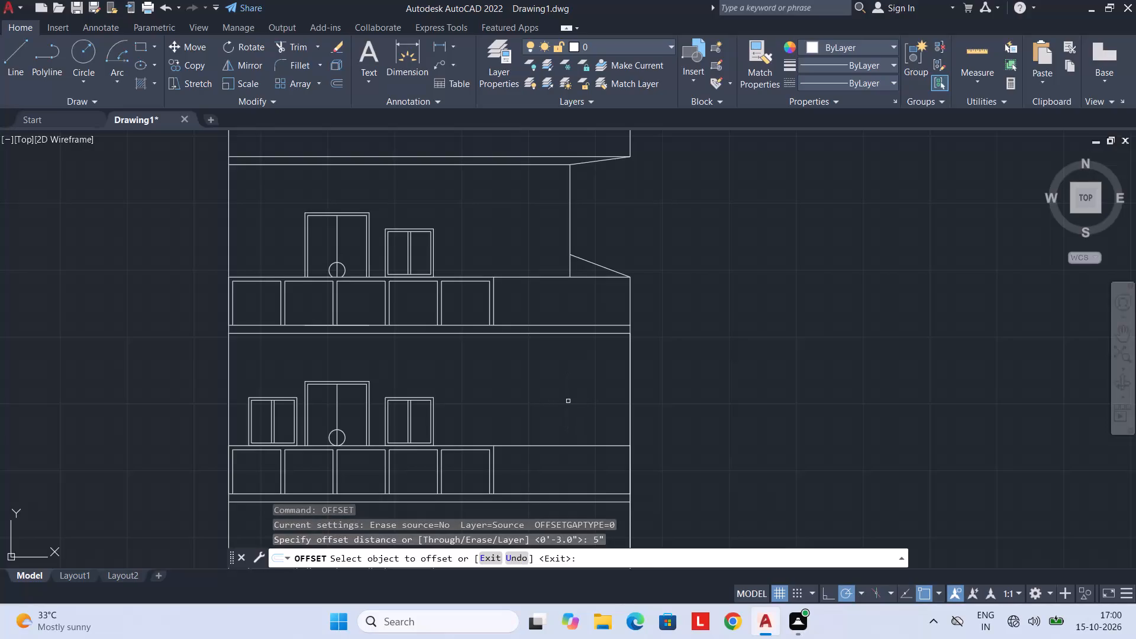
{"action": "left_click", "coordinate": [631, 404]}
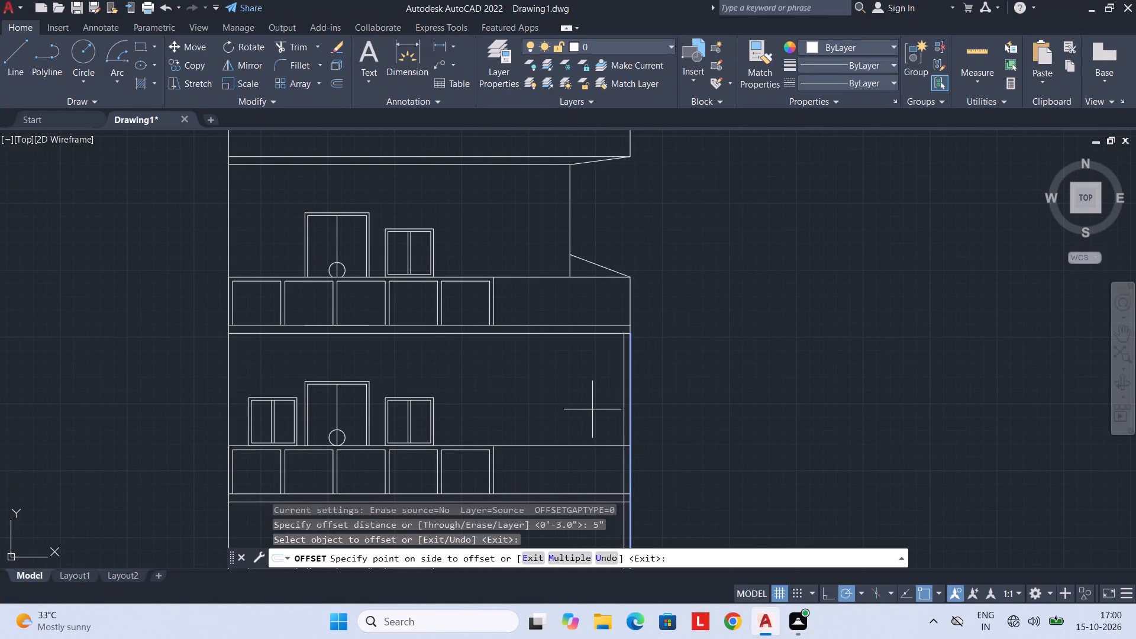
{"action": "left_click", "coordinate": [592, 409]}
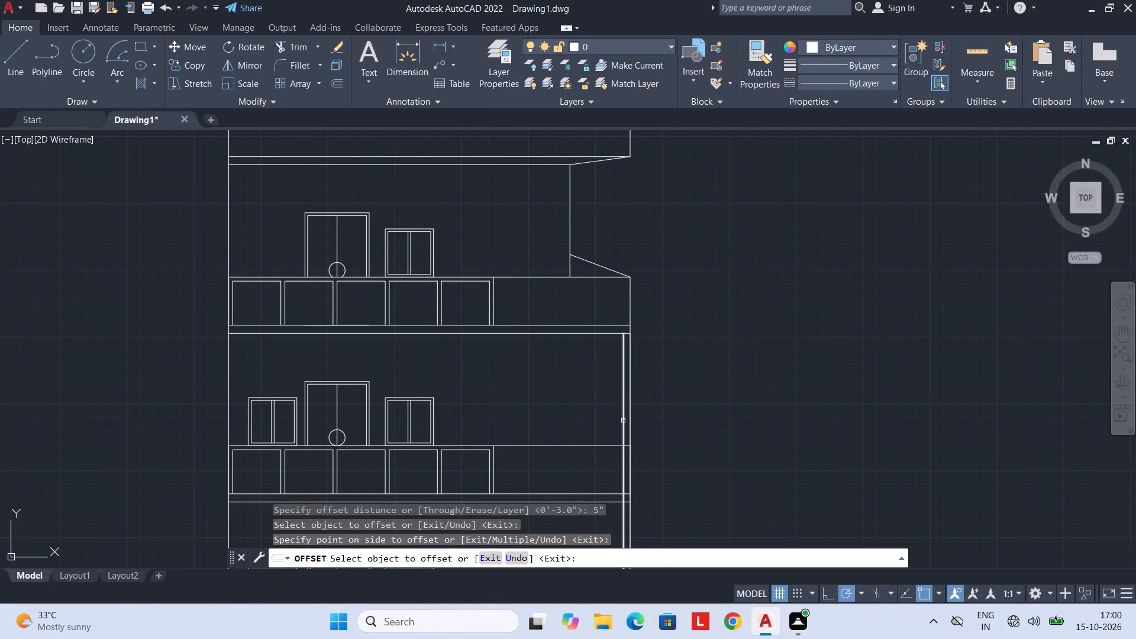
Offset the inner vertical line repeatedly at 5" spacing towards the windows, using the Multiple option, to form the slat band.
{"action": "left_click", "coordinate": [623, 421]}
{"action": "left_click", "coordinate": [569, 554]}
{"action": "triple_click", "coordinate": [529, 428]}
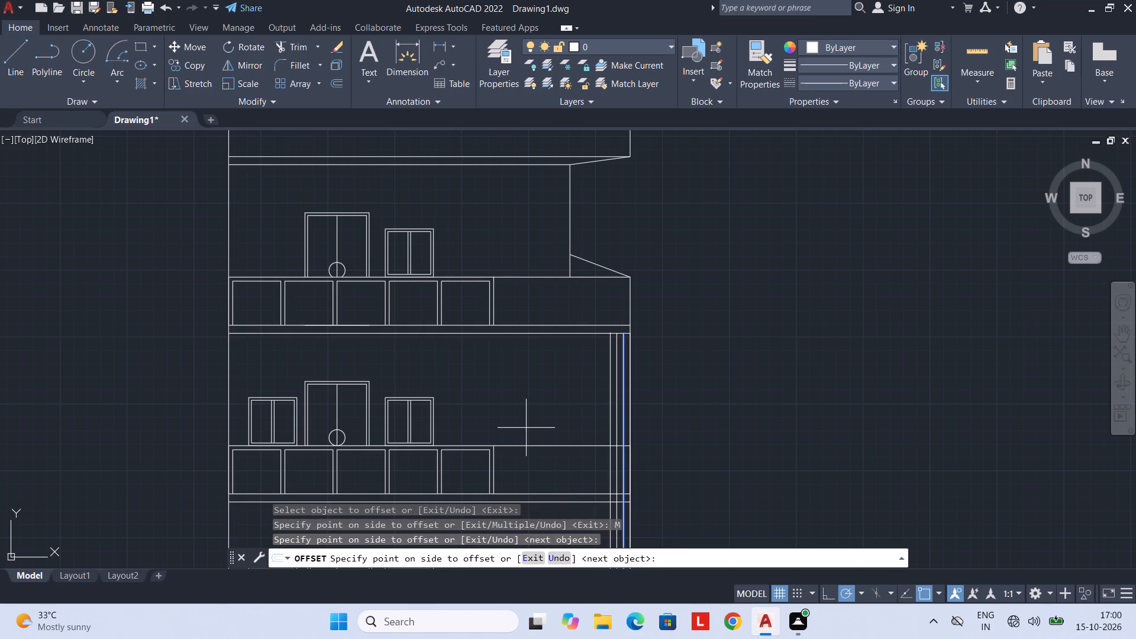
{"action": "left_click", "coordinate": [525, 428]}
{"action": "left_click", "coordinate": [521, 428]}
{"action": "left_click_drag", "start_coordinate": [521, 428], "coordinate": [513, 428]}
{"action": "triple_click", "coordinate": [512, 428]}
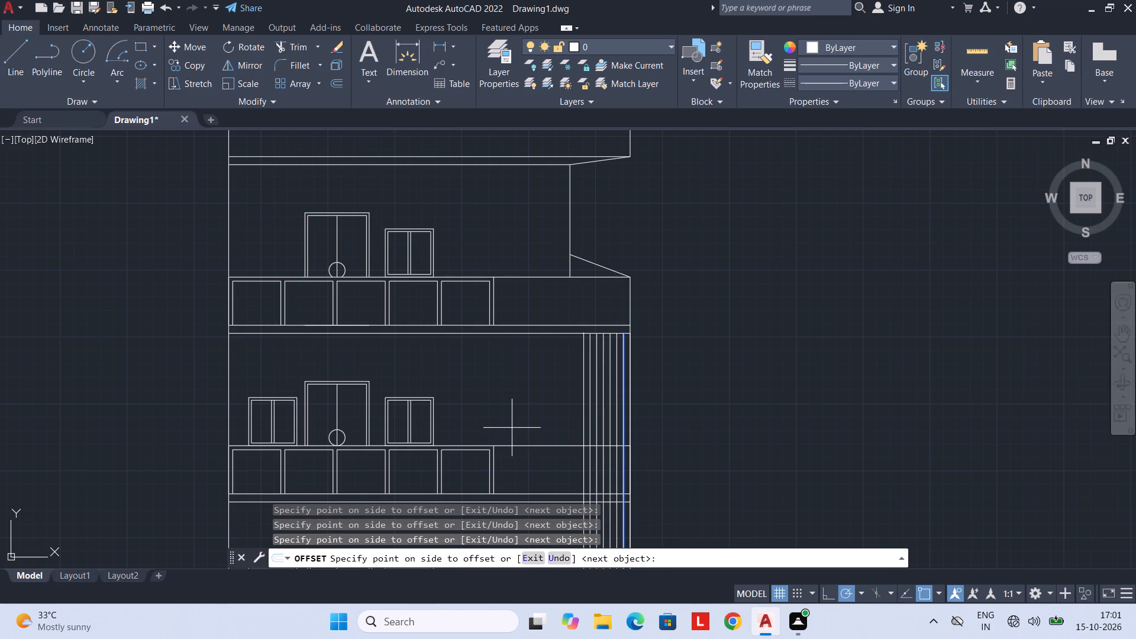
{"action": "left_click", "coordinate": [510, 428]}
{"action": "left_click", "coordinate": [505, 427]}
{"action": "double_click", "coordinate": [505, 427]}
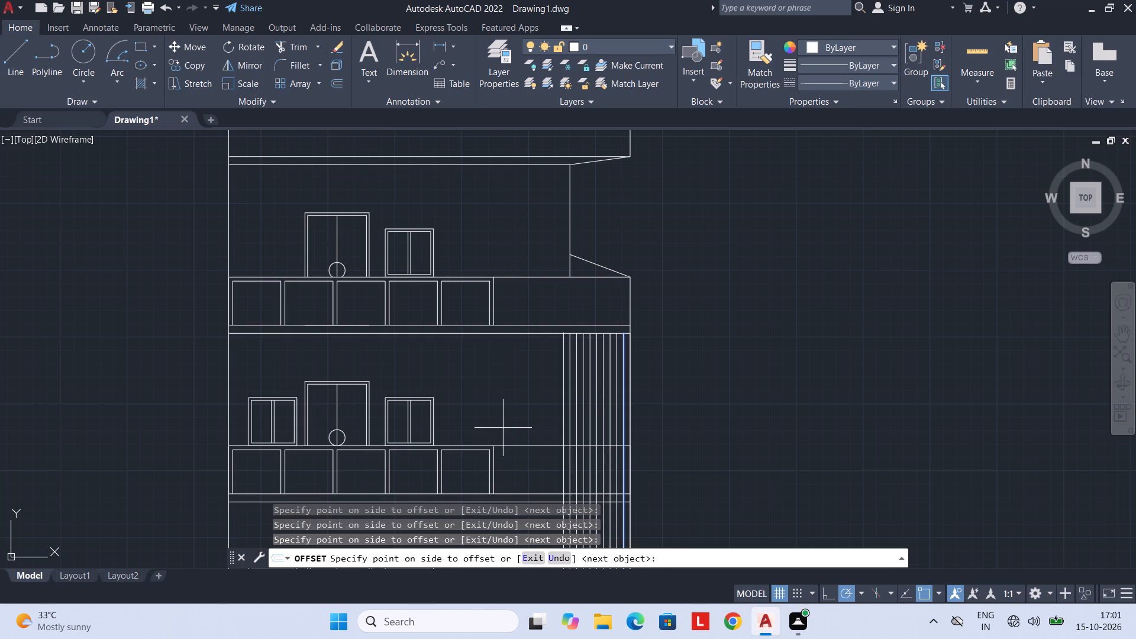
{"action": "key", "text": "Escape"}
Trim the vertical slat lines where they cross the slab band below the first-floor railing.
{"action": "scroll", "coordinate": [519, 416], "scroll_direction": "down", "scroll_amount": 2}
{"action": "middle_click_drag", "start_coordinate": [519, 411], "coordinate": [519, 365]}
{"action": "scroll", "coordinate": [527, 403], "scroll_direction": "up", "scroll_amount": 2}
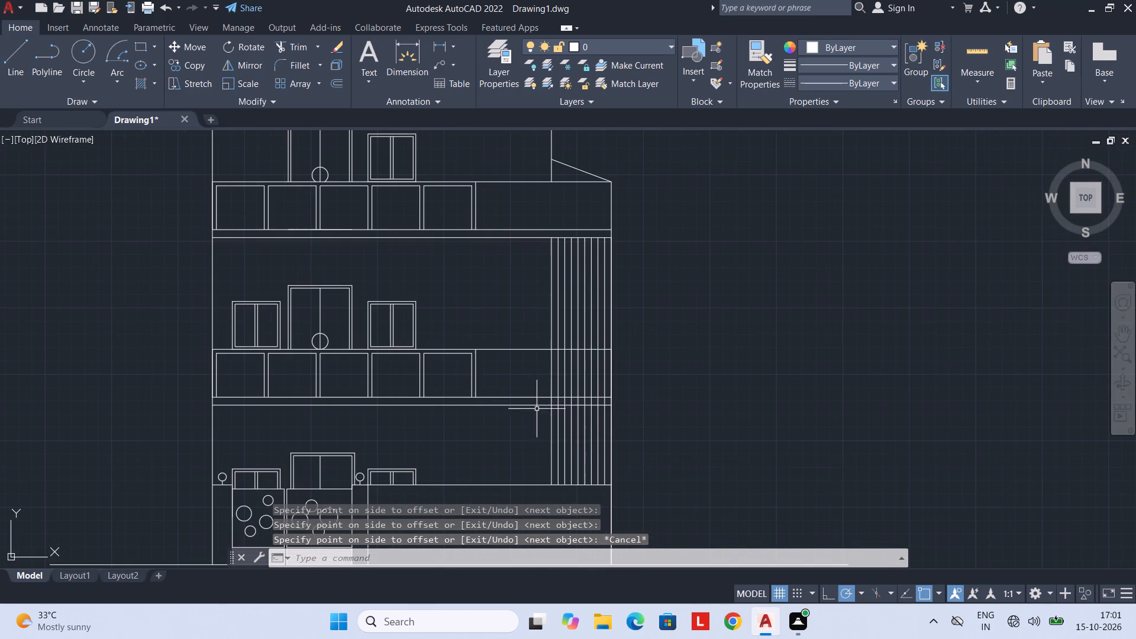
{"action": "type", "text": "TR"}
{"action": "key", "text": "space"}
{"action": "scroll", "coordinate": [594, 422], "scroll_direction": "up", "scroll_amount": 2}
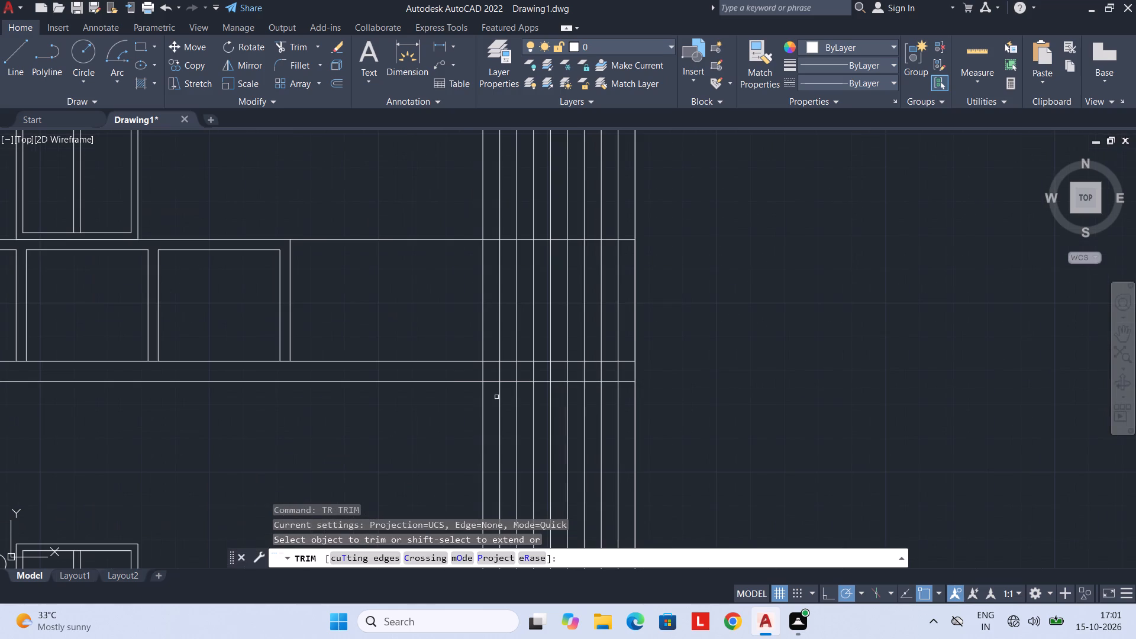
{"action": "left_click_drag", "start_coordinate": [463, 377], "coordinate": [622, 374]}
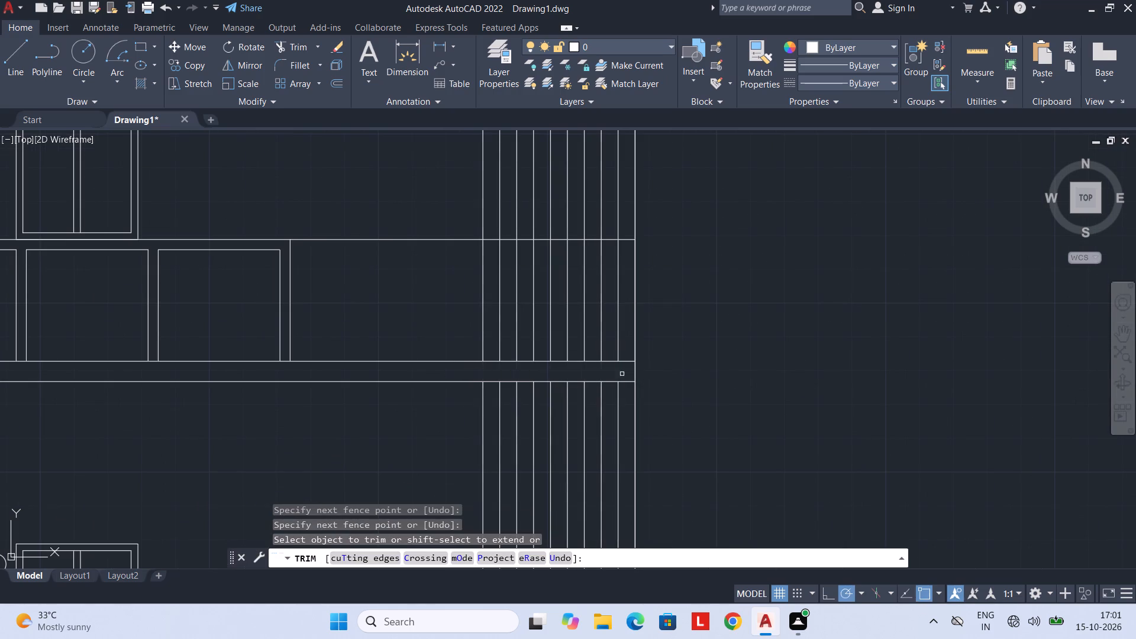
{"action": "scroll", "coordinate": [636, 359], "scroll_direction": "down", "scroll_amount": 2}
{"action": "key", "text": "Escape"}
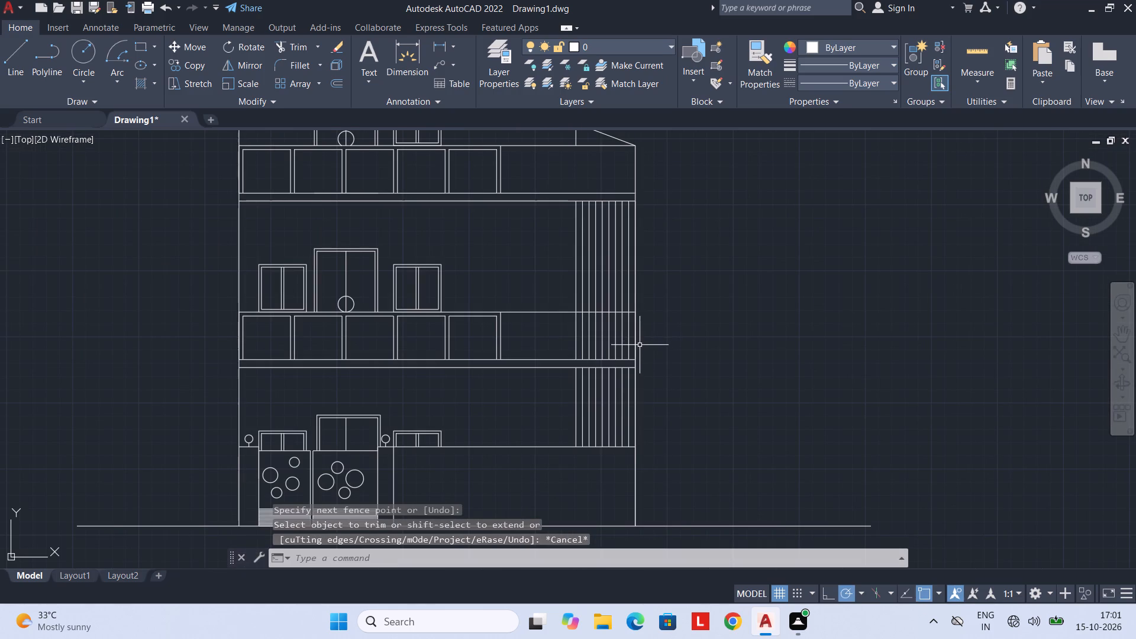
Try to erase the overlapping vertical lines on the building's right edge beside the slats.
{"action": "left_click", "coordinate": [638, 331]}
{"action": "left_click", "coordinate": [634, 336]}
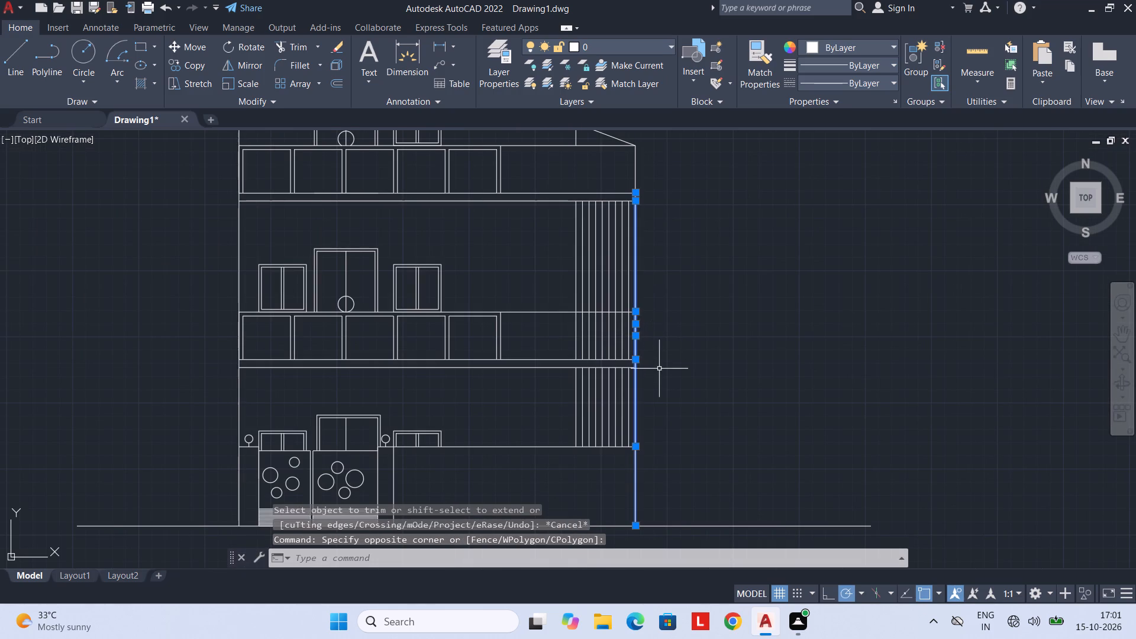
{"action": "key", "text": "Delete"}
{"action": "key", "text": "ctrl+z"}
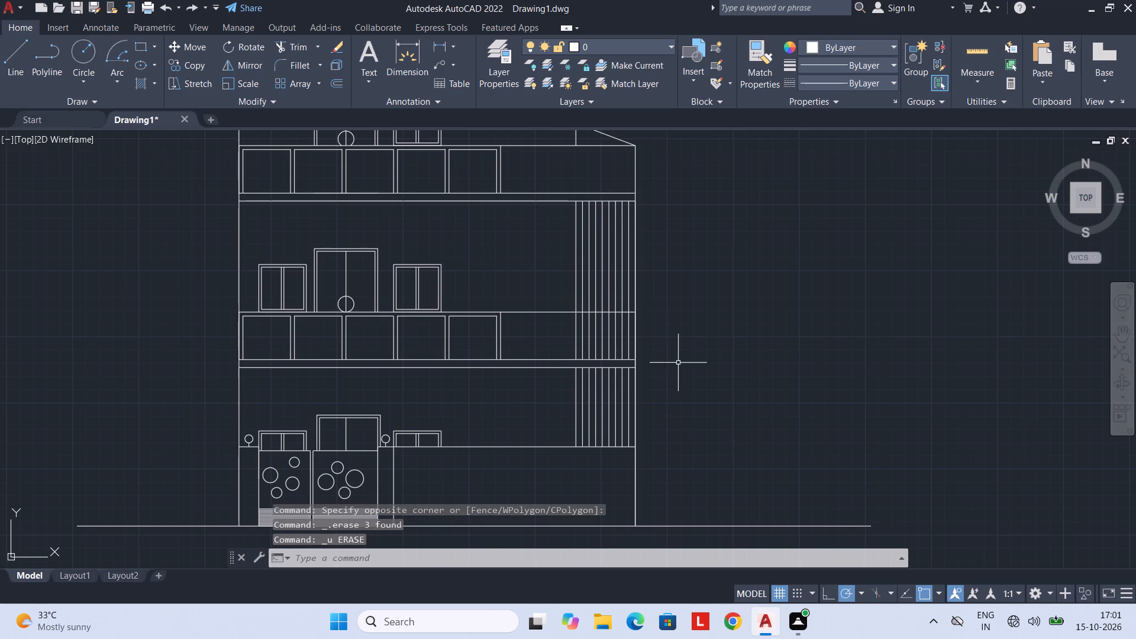
Erase the single redundant vertical line on the building's right edge beside the upper slats.
{"action": "middle_click_drag", "start_coordinate": [650, 348], "coordinate": [654, 372]}
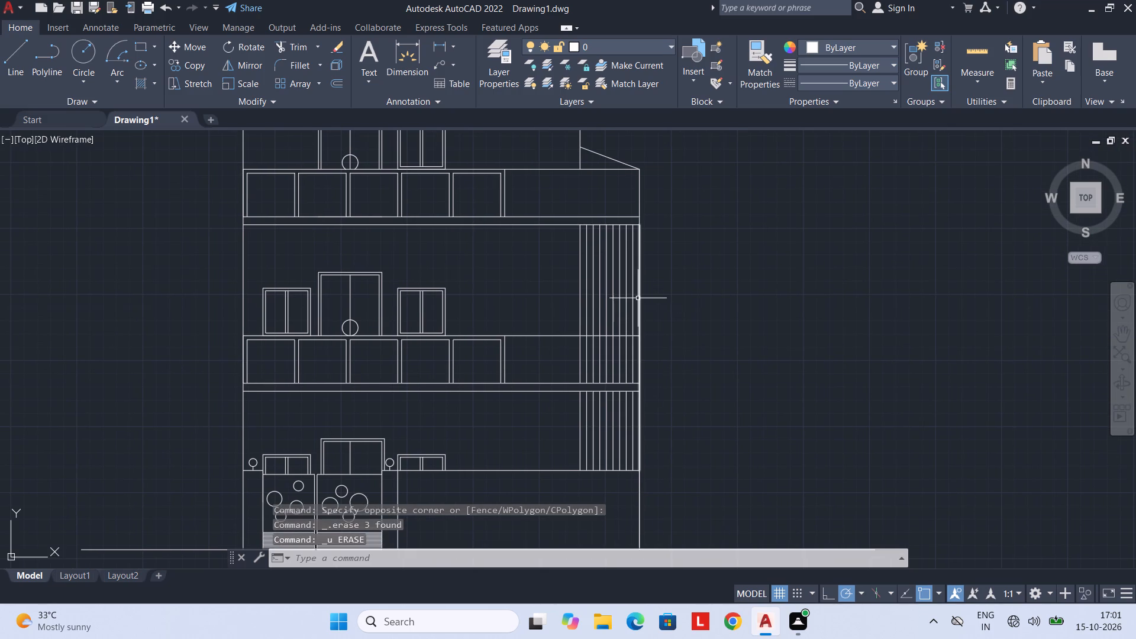
{"action": "left_click", "coordinate": [640, 298]}
{"action": "key", "text": "Delete"}
Replace the first-floor parapet's top line with a line from the railing's top-right corner to the slat band's inner edge.
{"action": "scroll", "coordinate": [652, 376], "scroll_direction": "down", "scroll_amount": 1}
{"action": "middle_click_drag", "start_coordinate": [652, 376], "coordinate": [666, 393]}
{"action": "scroll", "coordinate": [614, 379], "scroll_direction": "up", "scroll_amount": 2}
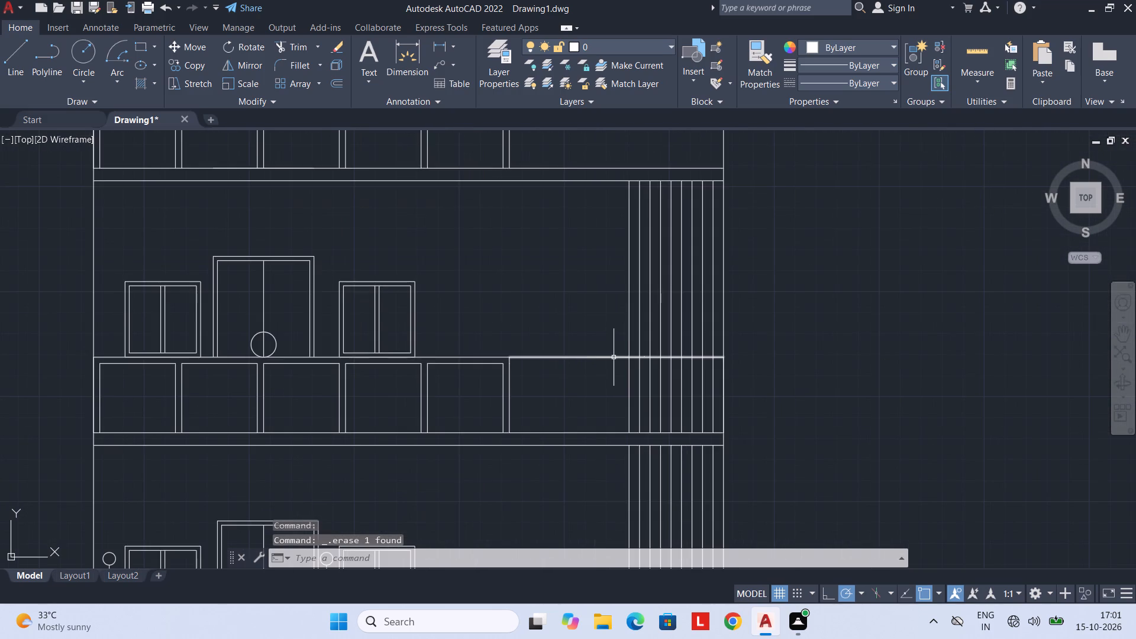
{"action": "scroll", "coordinate": [623, 359], "scroll_direction": "up", "scroll_amount": 1}
{"action": "left_click", "coordinate": [601, 356]}
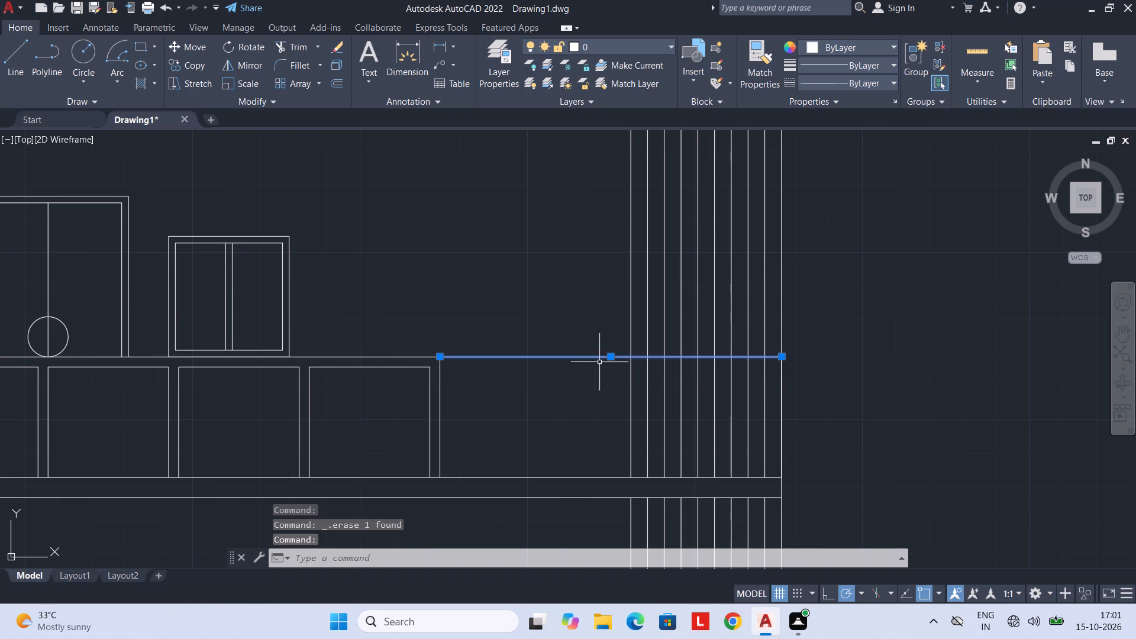
{"action": "key", "text": "Delete"}
{"action": "key", "text": "l"}
{"action": "key", "text": "space"}
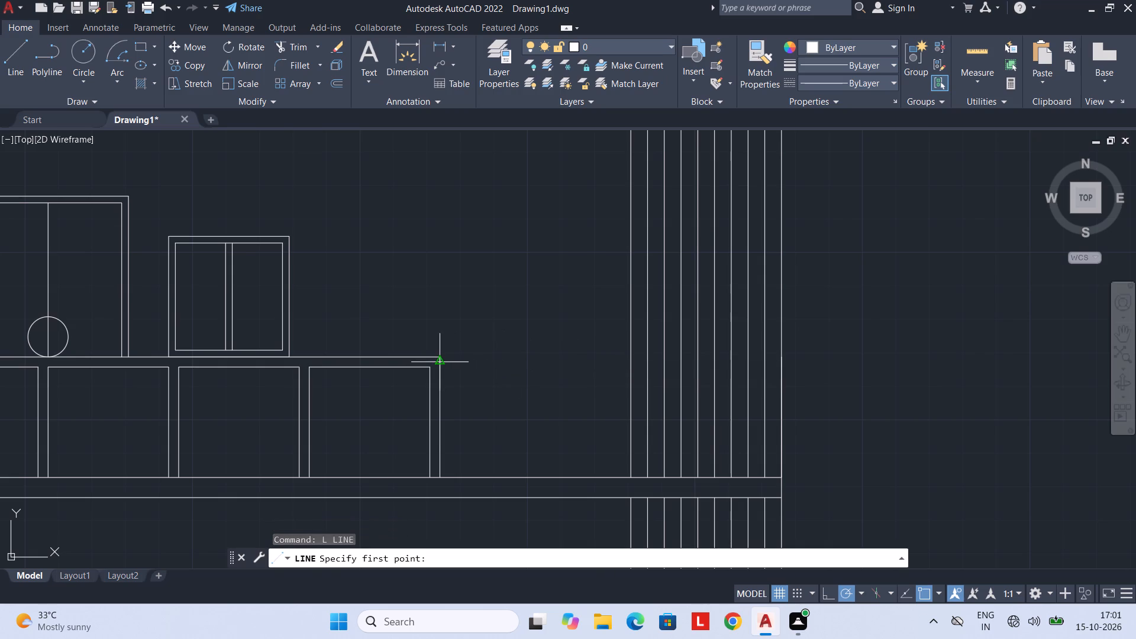
{"action": "left_click", "coordinate": [443, 356]}
{"action": "left_click", "coordinate": [629, 355]}
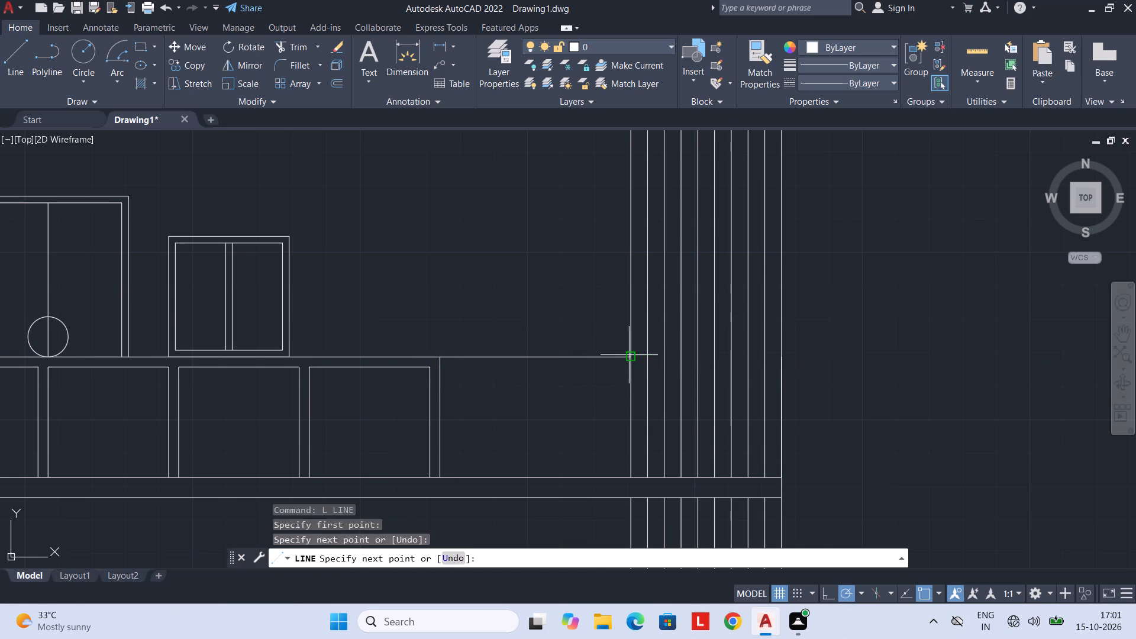
{"action": "key", "text": "Escape"}
Examine the whole front elevation with the slat band and shortened parapet line.
{"action": "scroll", "coordinate": [575, 417], "scroll_direction": "down", "scroll_amount": 2}
{"action": "middle_click_drag", "start_coordinate": [565, 416], "coordinate": [643, 412]}
{"action": "scroll", "coordinate": [640, 415], "scroll_direction": "down", "scroll_amount": 1}
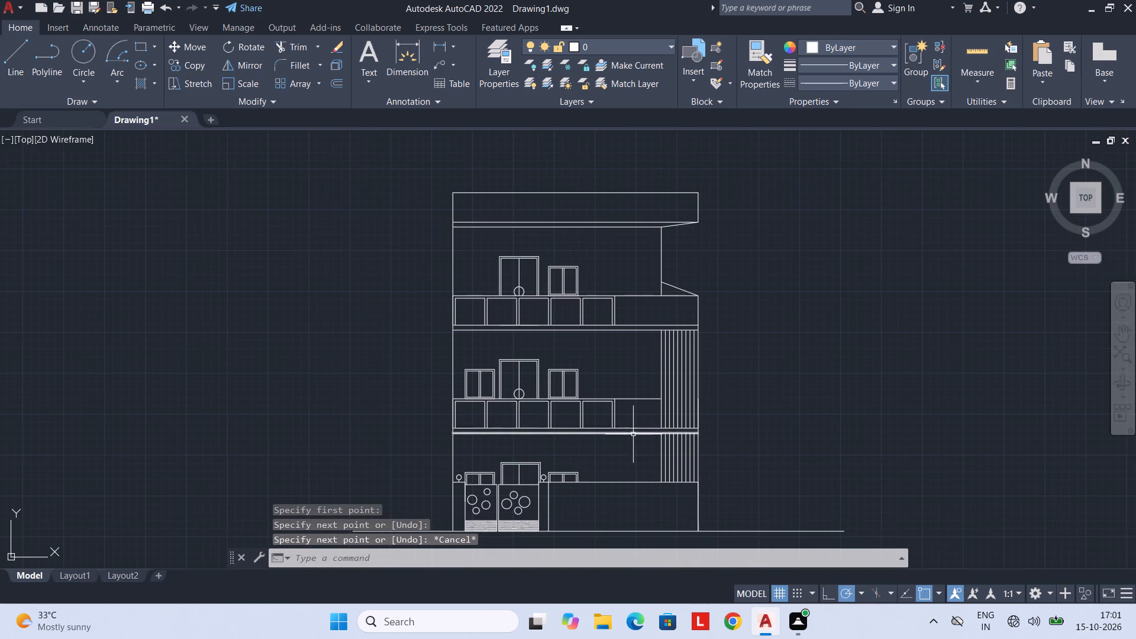
{"action": "middle_click_drag", "start_coordinate": [630, 436], "coordinate": [632, 411]}
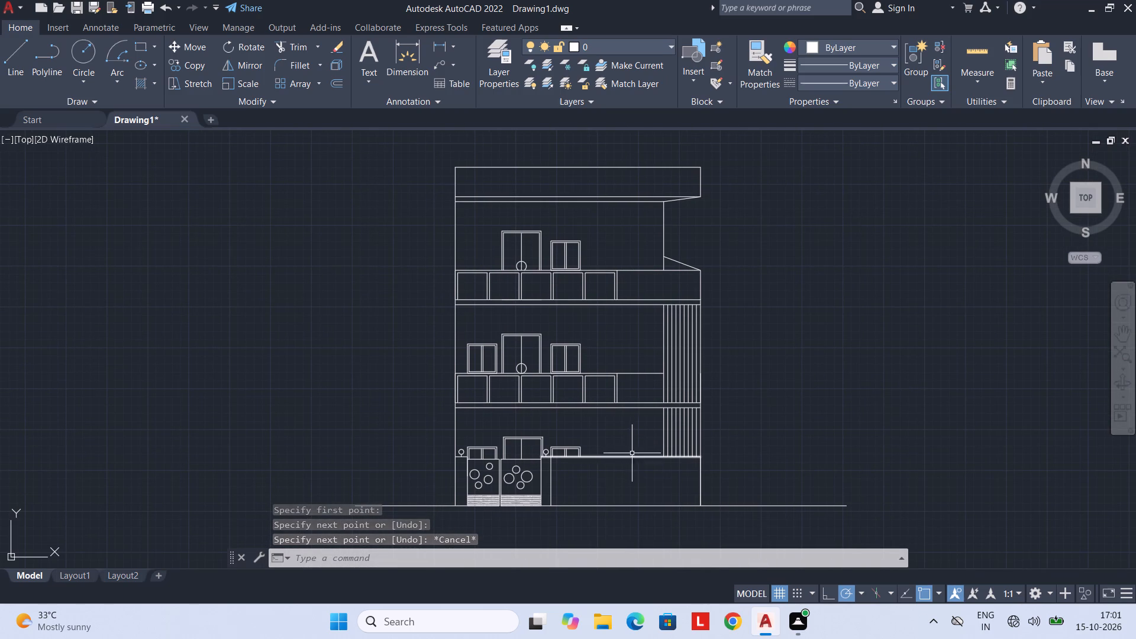
{"action": "middle_click_drag", "start_coordinate": [603, 435], "coordinate": [622, 427]}
{"action": "scroll", "coordinate": [628, 410], "scroll_direction": "down", "scroll_amount": 1}
{"action": "middle_click_drag", "start_coordinate": [628, 410], "coordinate": [635, 387]}
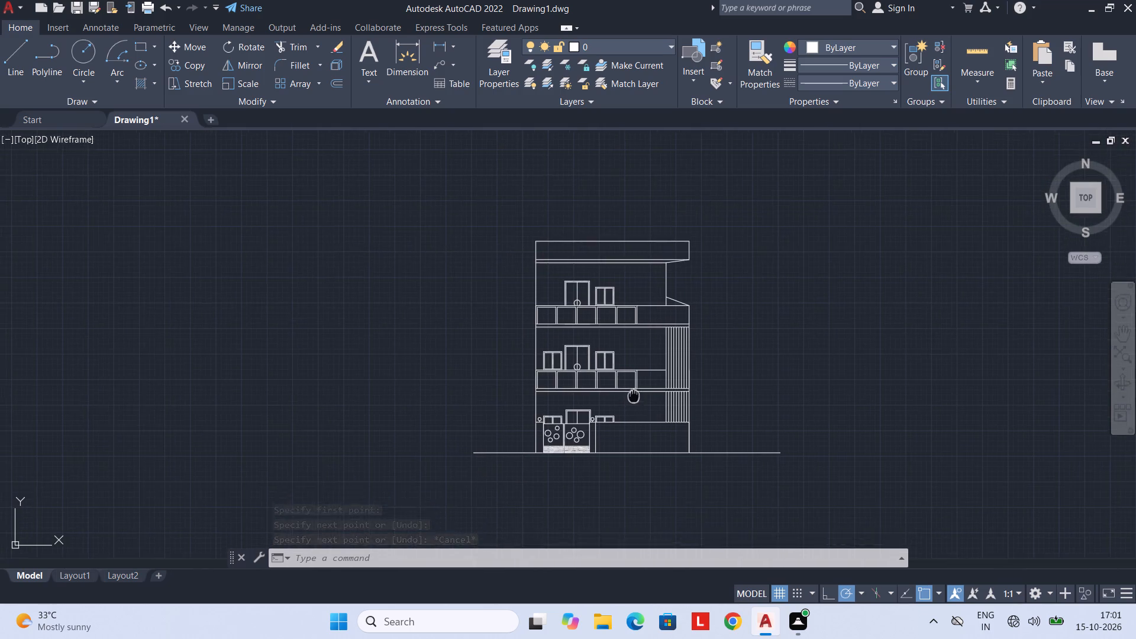
{"action": "middle_click_drag", "start_coordinate": [635, 387], "coordinate": [636, 386]}
{"action": "scroll", "coordinate": [636, 386], "scroll_direction": "up", "scroll_amount": 1}
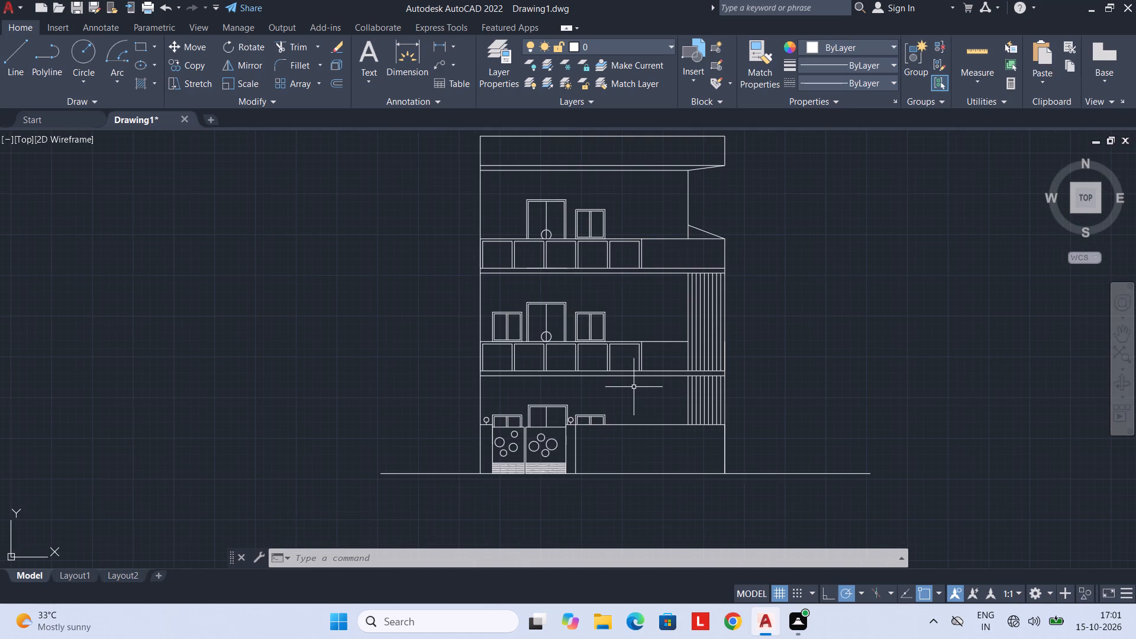
{"action": "middle_click_drag", "start_coordinate": [632, 392], "coordinate": [632, 385]}
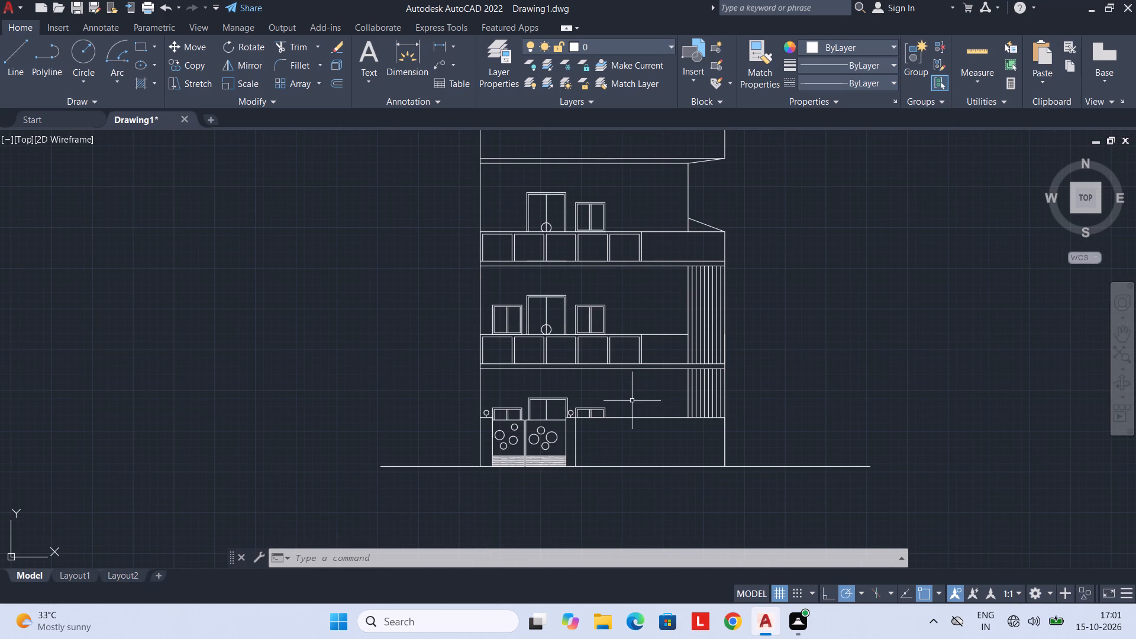
Place the single-line text "BSJ RESIDENCE" on the compound wall beside the gate, with height 6" and rotation 0.
{"action": "type", "text": "DTT"}
{"action": "key", "text": "space"}
{"action": "left_click", "coordinate": [609, 445]}
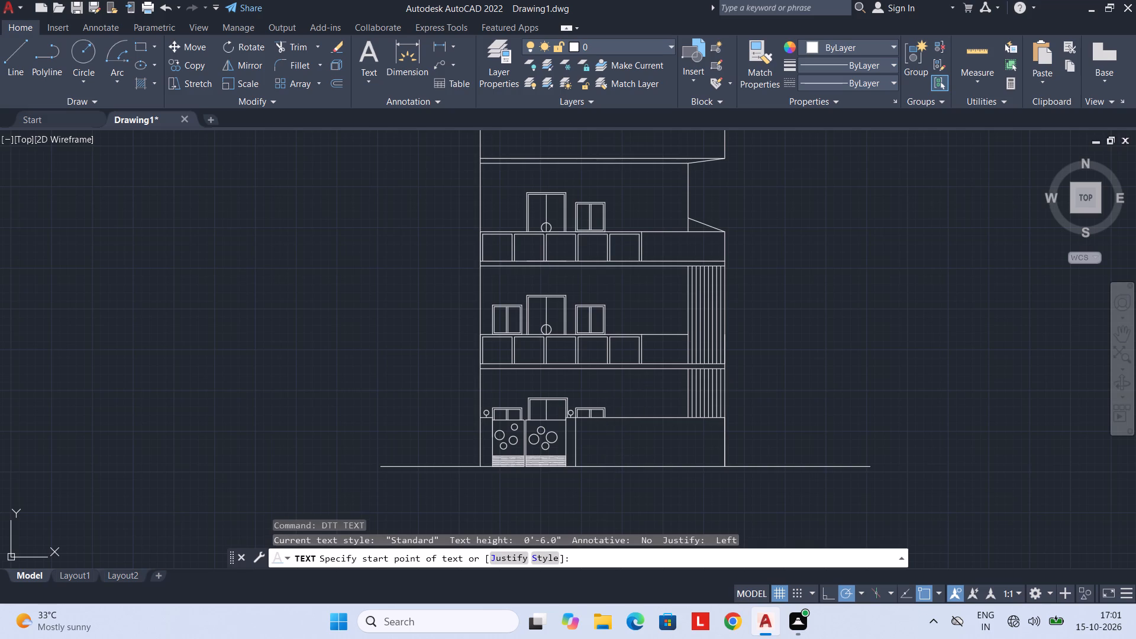
{"action": "key", "text": "space"}
{"action": "key", "text": "space"}
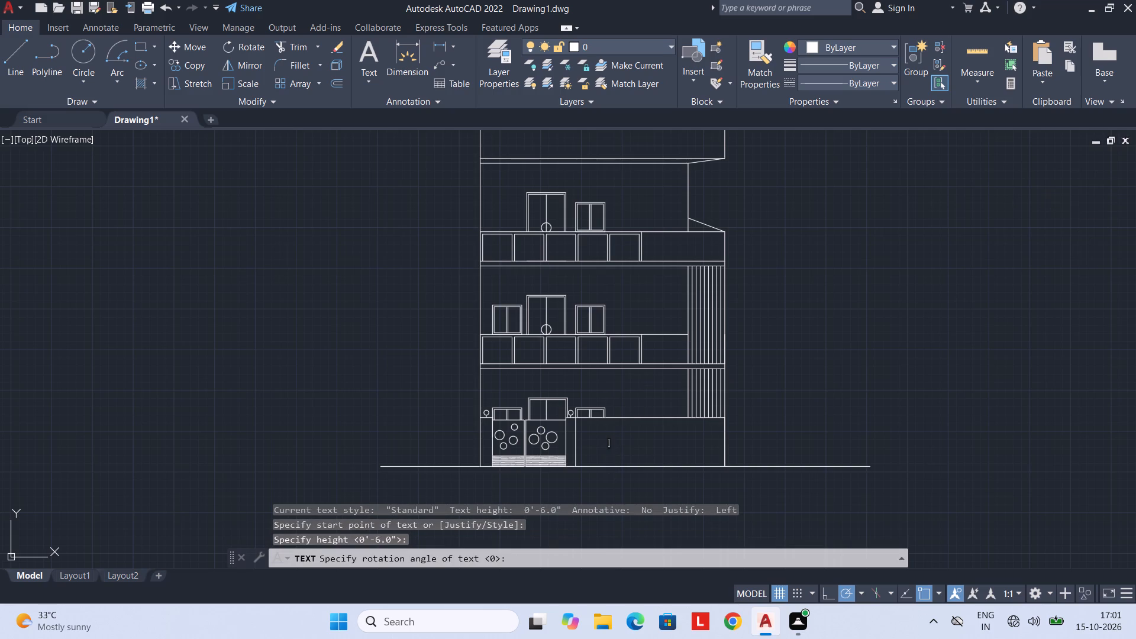
{"action": "type", "text": "bsj"}
{"action": "scroll", "coordinate": [609, 445], "scroll_direction": "up", "scroll_amount": 3}
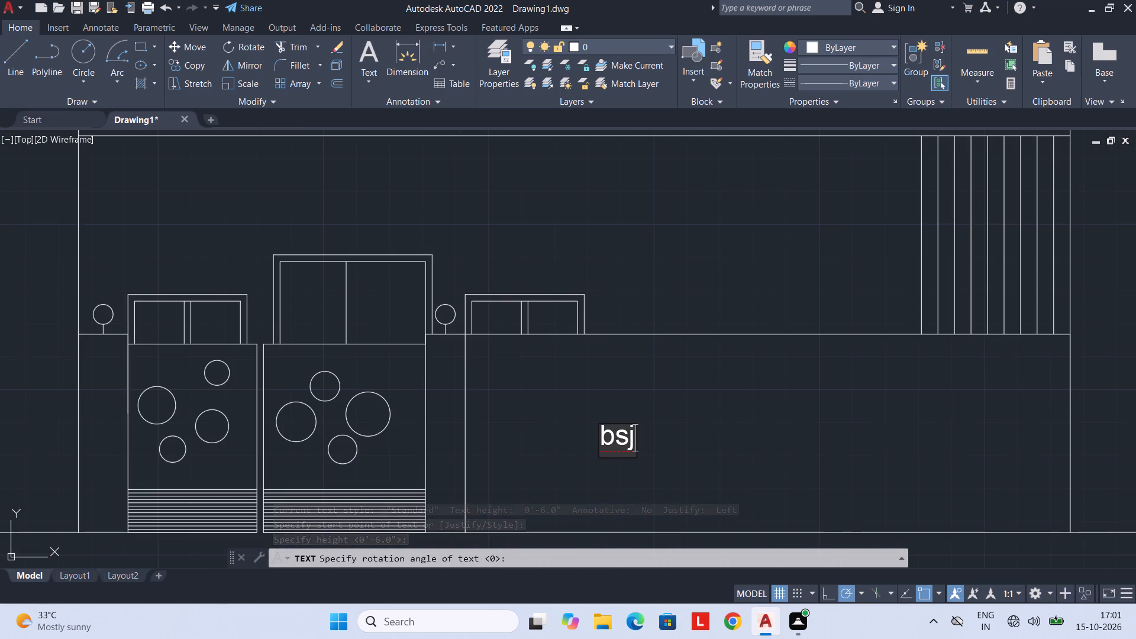
{"action": "key", "text": "BackSpace"}
{"action": "key", "text": "BackSpace"}
{"action": "key", "text": "BackSpace"}
{"action": "type", "text": "BSJ"}
{"action": "key", "text": "space"}
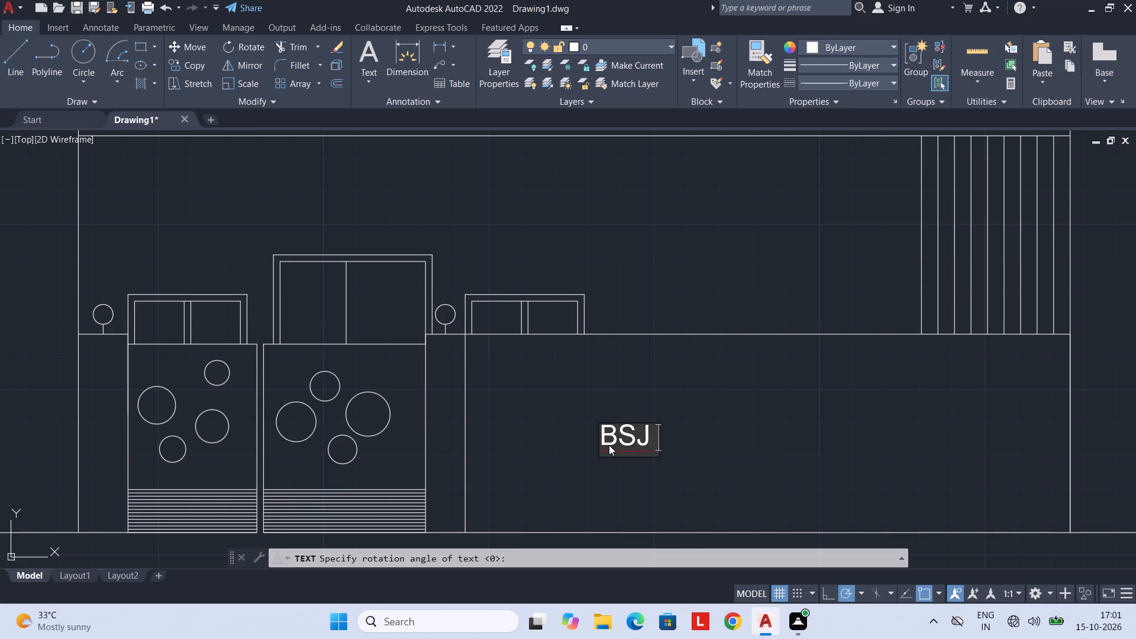
{"action": "type", "text": "RESIDENCE"}
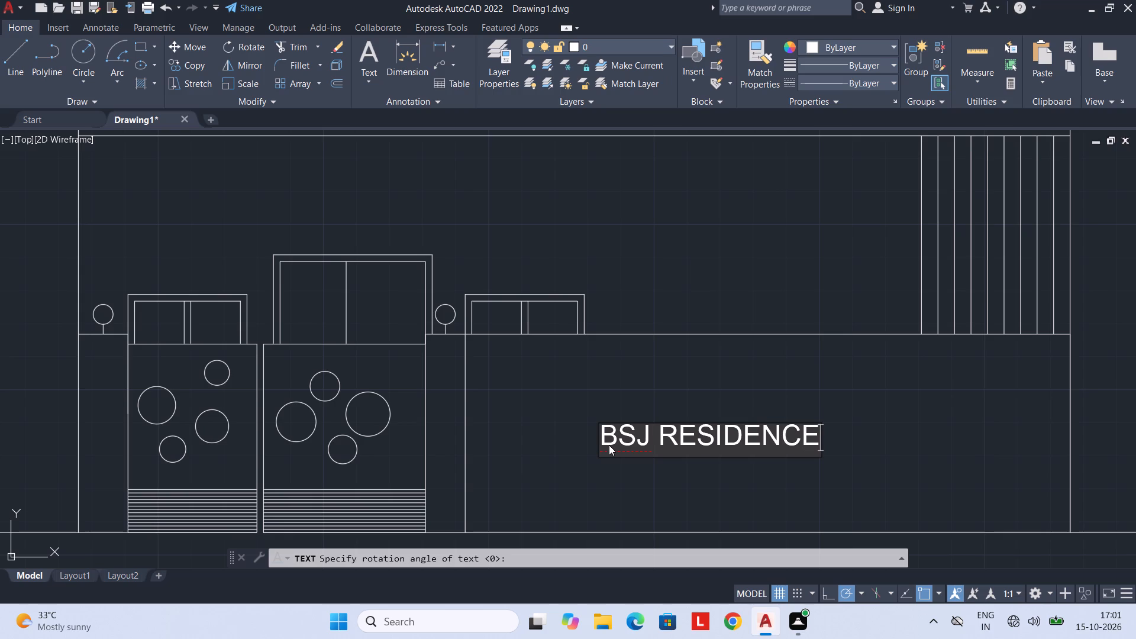
{"action": "key", "text": "Return"}
{"action": "key", "text": "Return"}
Look over the complete front elevation and its placement below the floor plans.
{"action": "scroll", "coordinate": [625, 438], "scroll_direction": "down", "scroll_amount": 2}
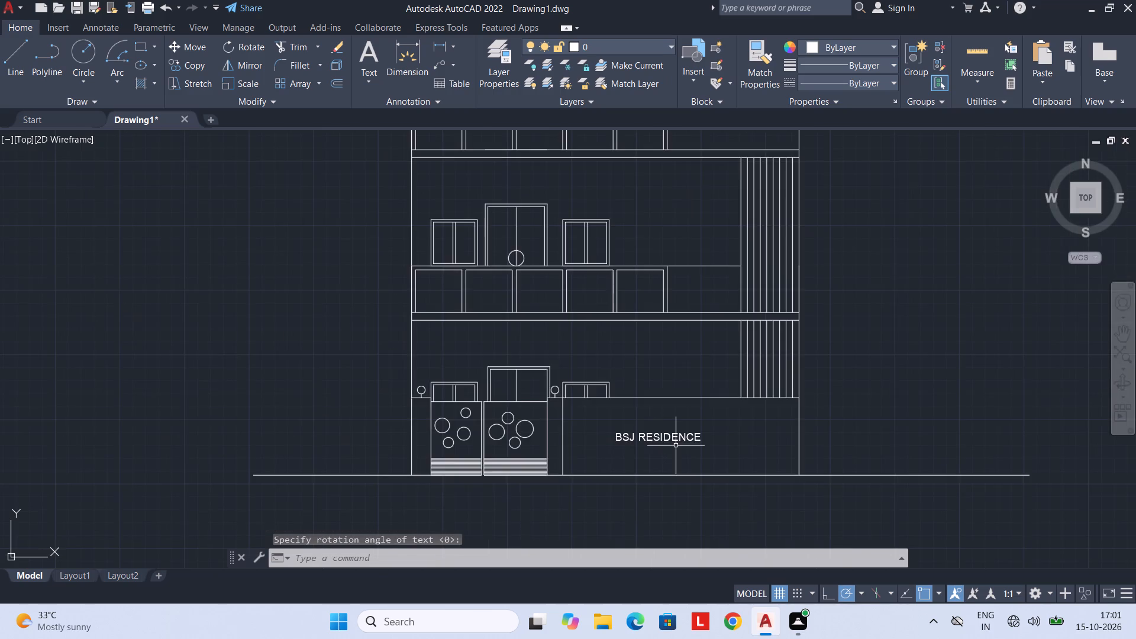
{"action": "scroll", "coordinate": [677, 446], "scroll_direction": "down", "scroll_amount": 1}
{"action": "middle_click_drag", "start_coordinate": [685, 447], "coordinate": [664, 476]}
{"action": "middle_click_drag", "start_coordinate": [663, 425], "coordinate": [643, 502]}
{"action": "middle_click_drag", "start_coordinate": [613, 441], "coordinate": [622, 436]}
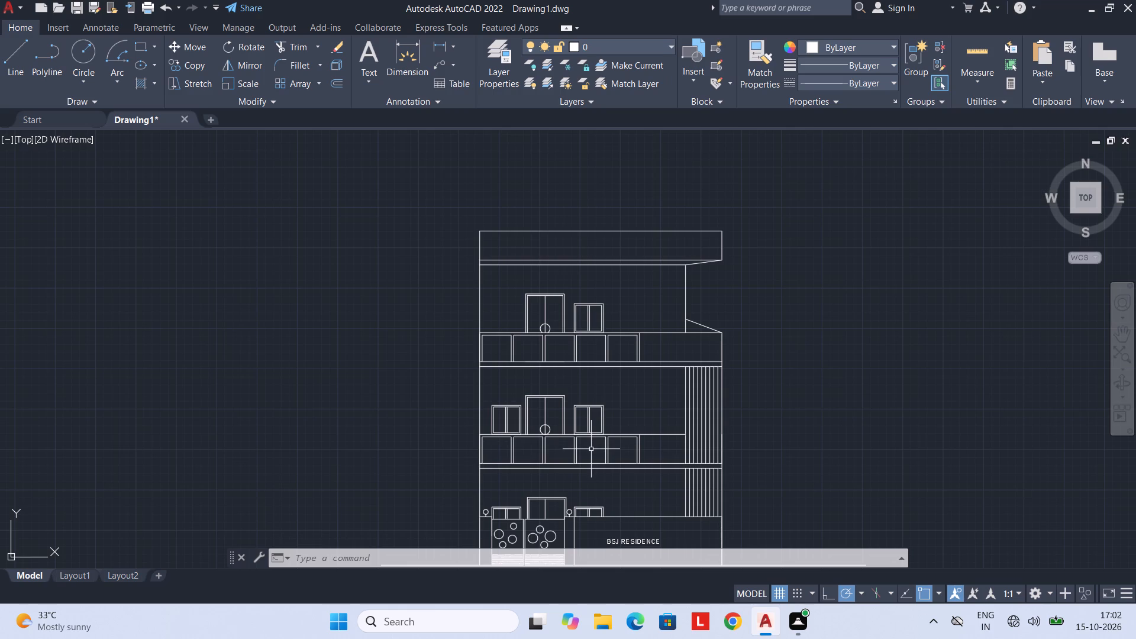
{"action": "scroll", "coordinate": [591, 450], "scroll_direction": "down", "scroll_amount": 1}
{"action": "middle_click_drag", "start_coordinate": [591, 450], "coordinate": [556, 461]}
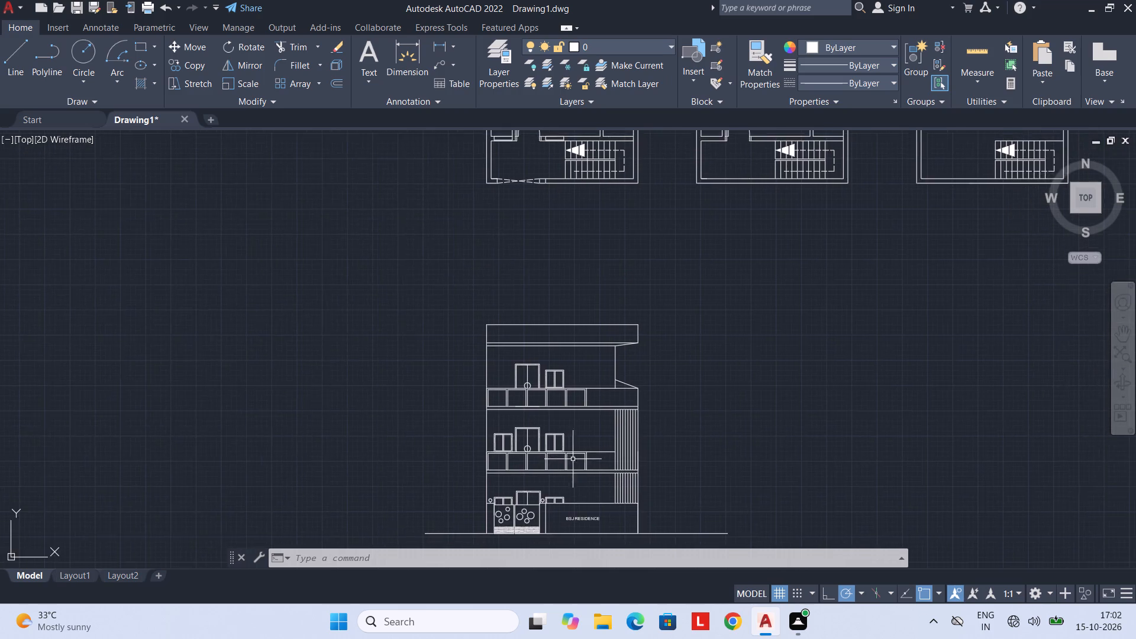
Draw a vertical line on the first floor from the parapet's top line to the slab above, between the right window and slat band.
{"action": "scroll", "coordinate": [592, 453], "scroll_direction": "up", "scroll_amount": 2}
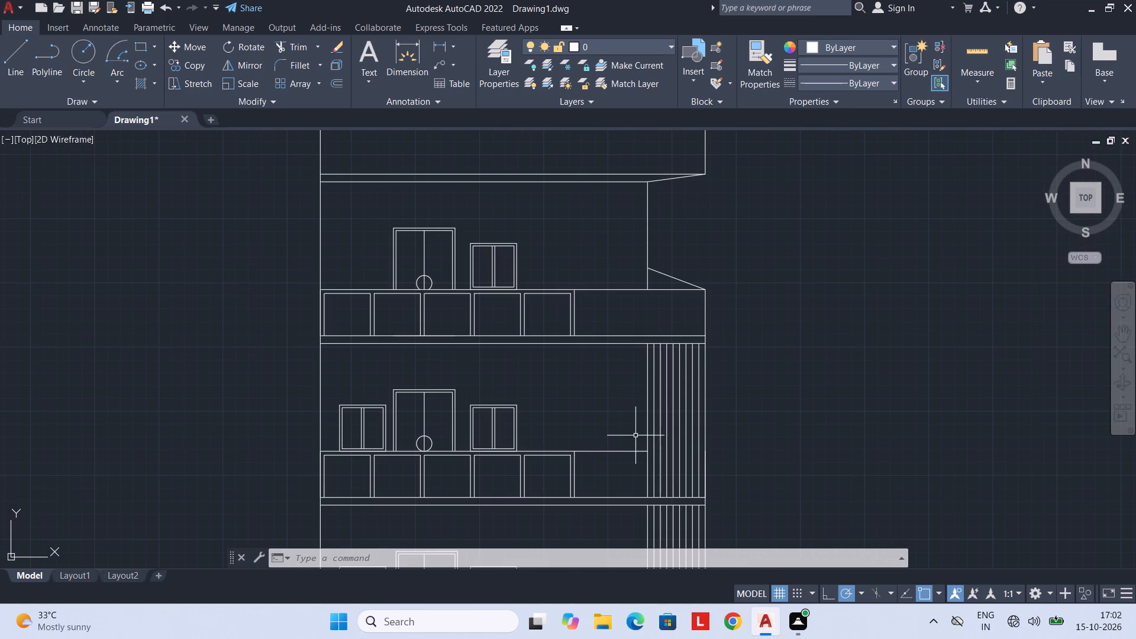
{"action": "type", "text": "L"}
{"action": "key", "text": "space"}
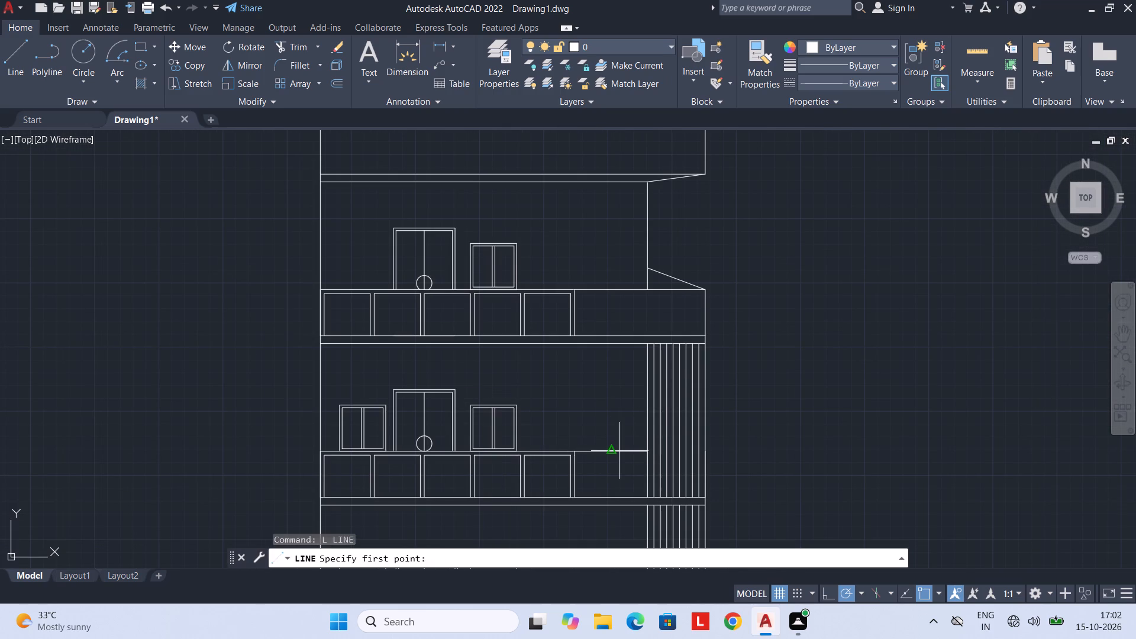
{"action": "left_click", "coordinate": [614, 451]}
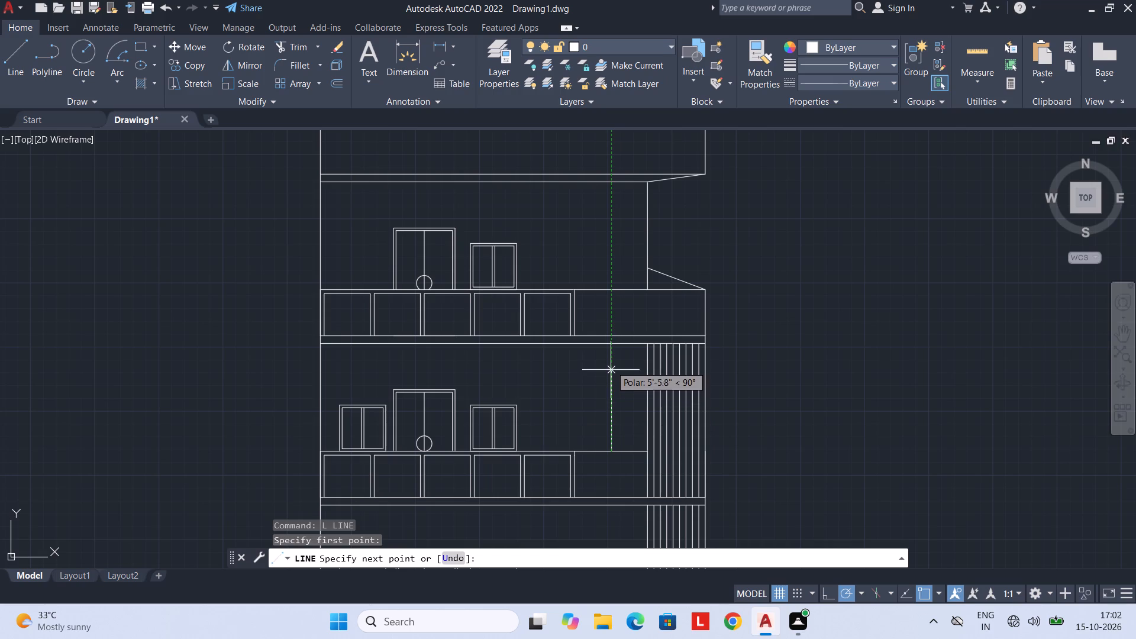
{"action": "left_click", "coordinate": [611, 346]}
{"action": "key", "text": "Escape"}
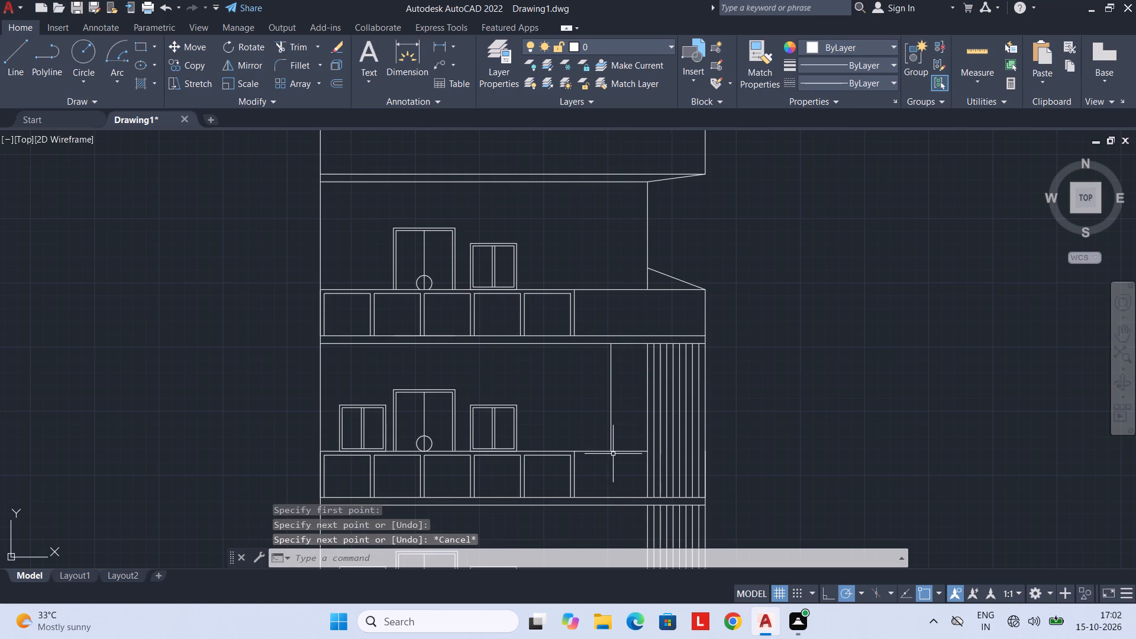
Offset the new vertical line by 6" towards the window with the Multiple option, making four copies.
{"action": "type", "text": "OF"}
{"action": "key", "text": "space"}
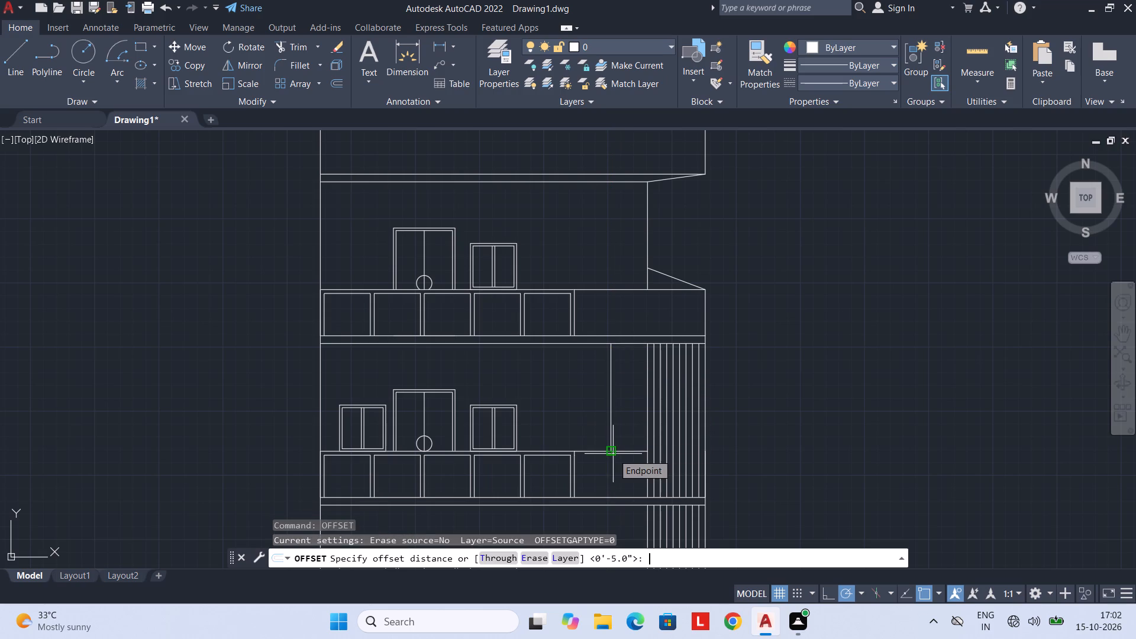
{"action": "type", "text": "6\""}
{"action": "key", "text": "Return"}
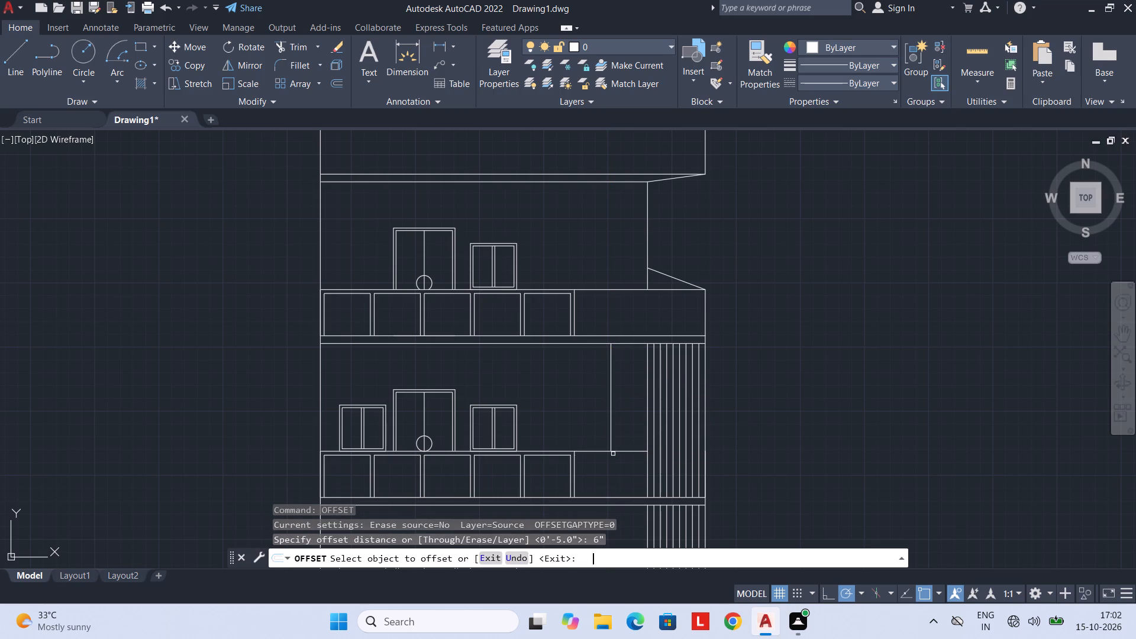
{"action": "left_click", "coordinate": [612, 419]}
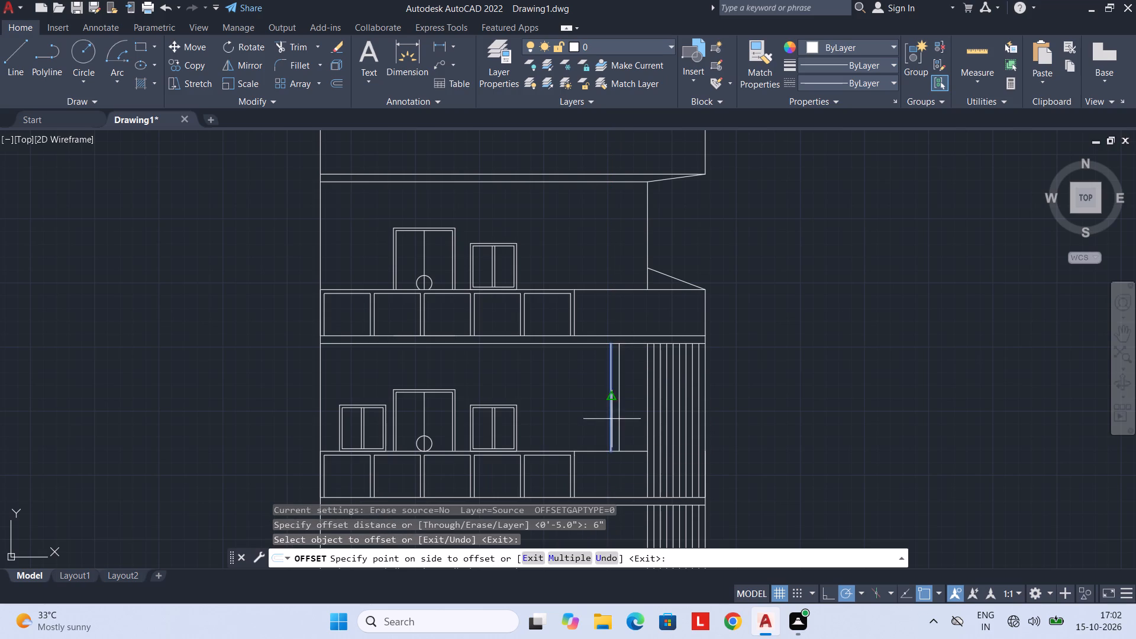
{"action": "left_click", "coordinate": [567, 557]}
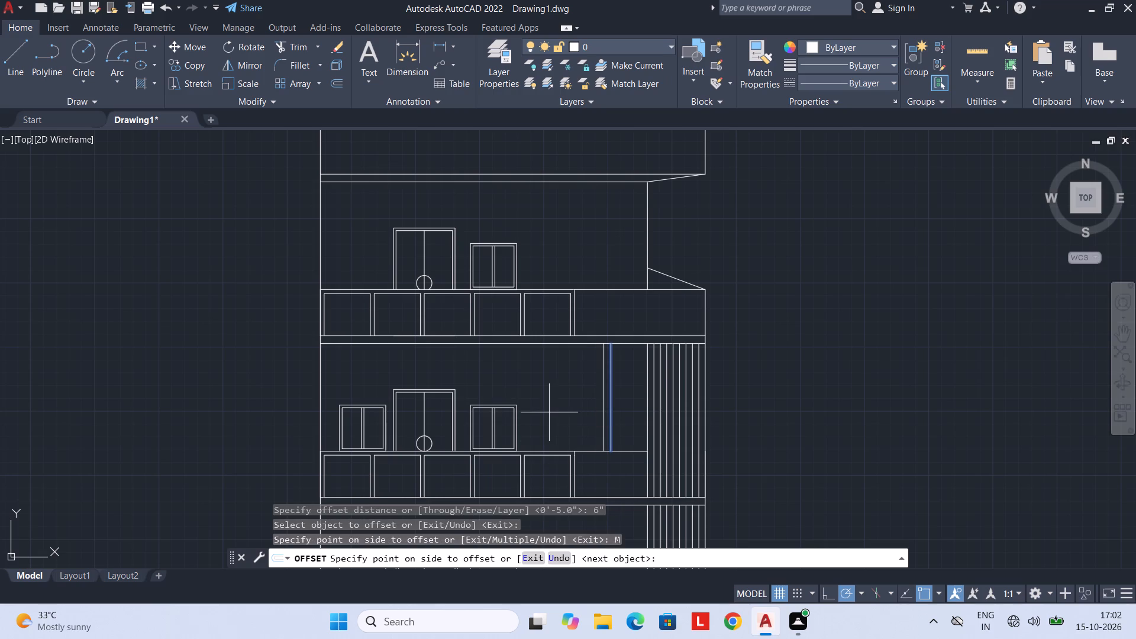
{"action": "double_click", "coordinate": [549, 412]}
{"action": "left_click", "coordinate": [543, 412]}
{"action": "left_click", "coordinate": [543, 412]}
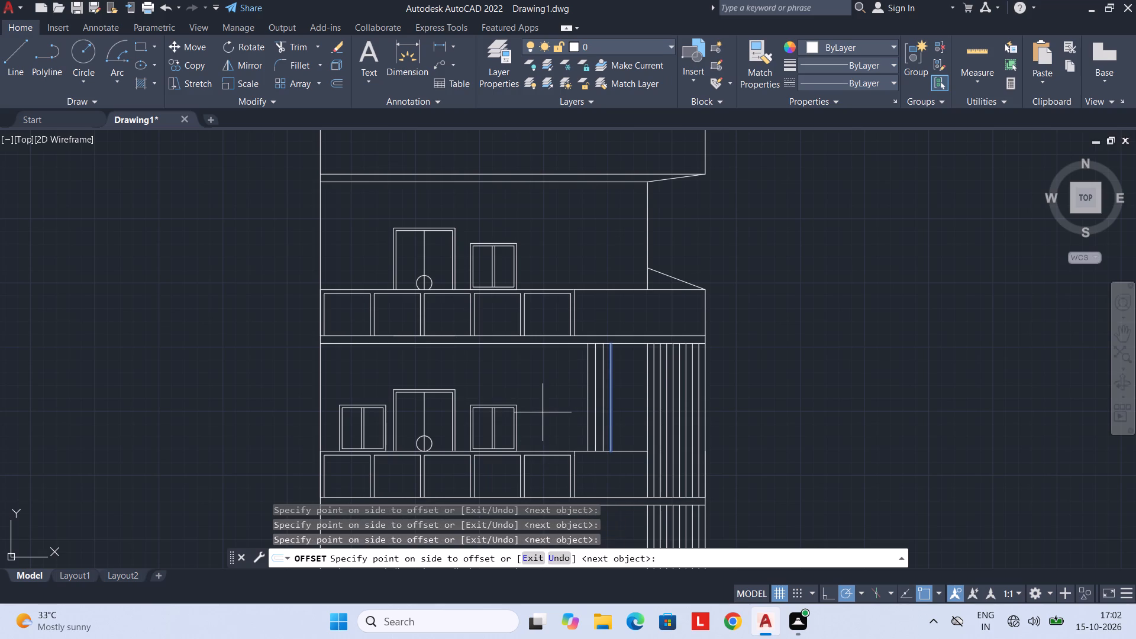
{"action": "left_click", "coordinate": [543, 412]}
{"action": "left_click", "coordinate": [538, 412]}
{"action": "key", "text": "Escape"}
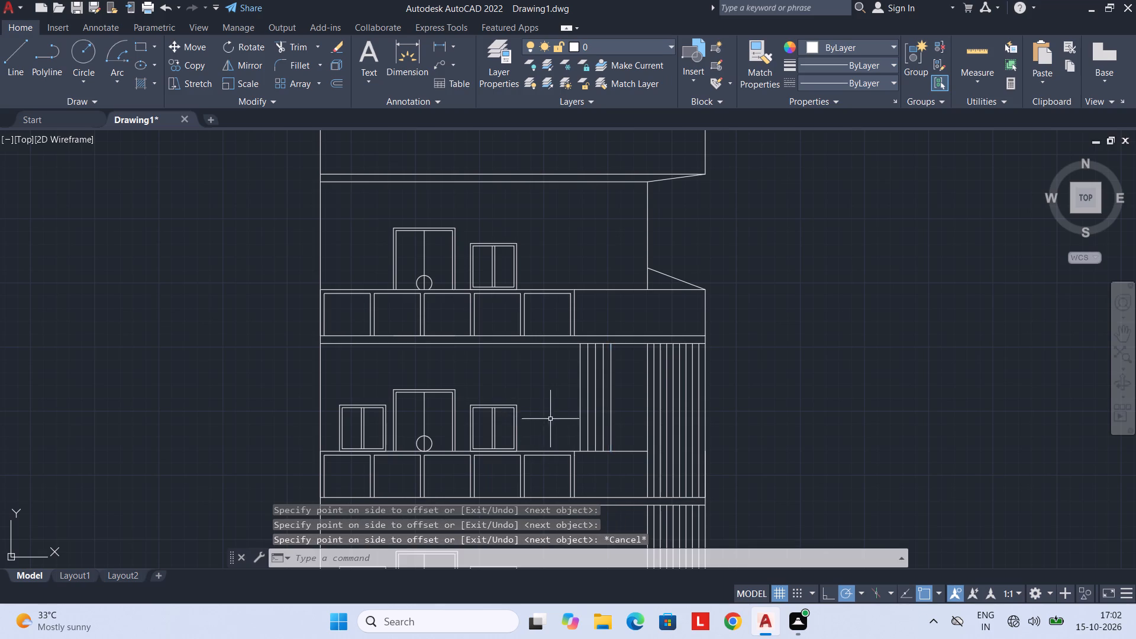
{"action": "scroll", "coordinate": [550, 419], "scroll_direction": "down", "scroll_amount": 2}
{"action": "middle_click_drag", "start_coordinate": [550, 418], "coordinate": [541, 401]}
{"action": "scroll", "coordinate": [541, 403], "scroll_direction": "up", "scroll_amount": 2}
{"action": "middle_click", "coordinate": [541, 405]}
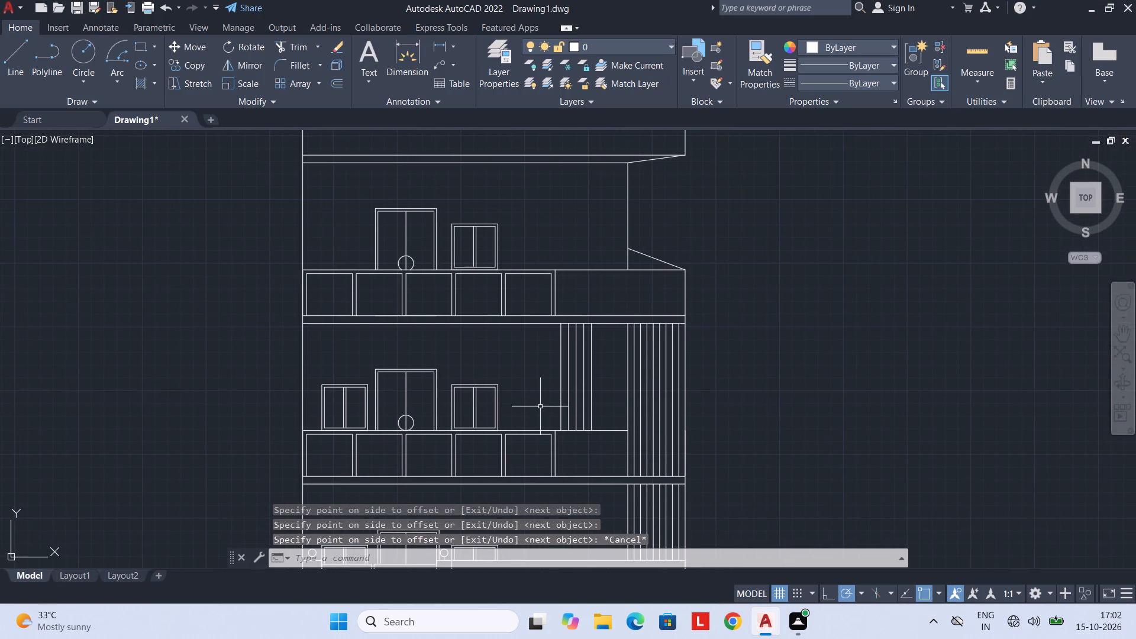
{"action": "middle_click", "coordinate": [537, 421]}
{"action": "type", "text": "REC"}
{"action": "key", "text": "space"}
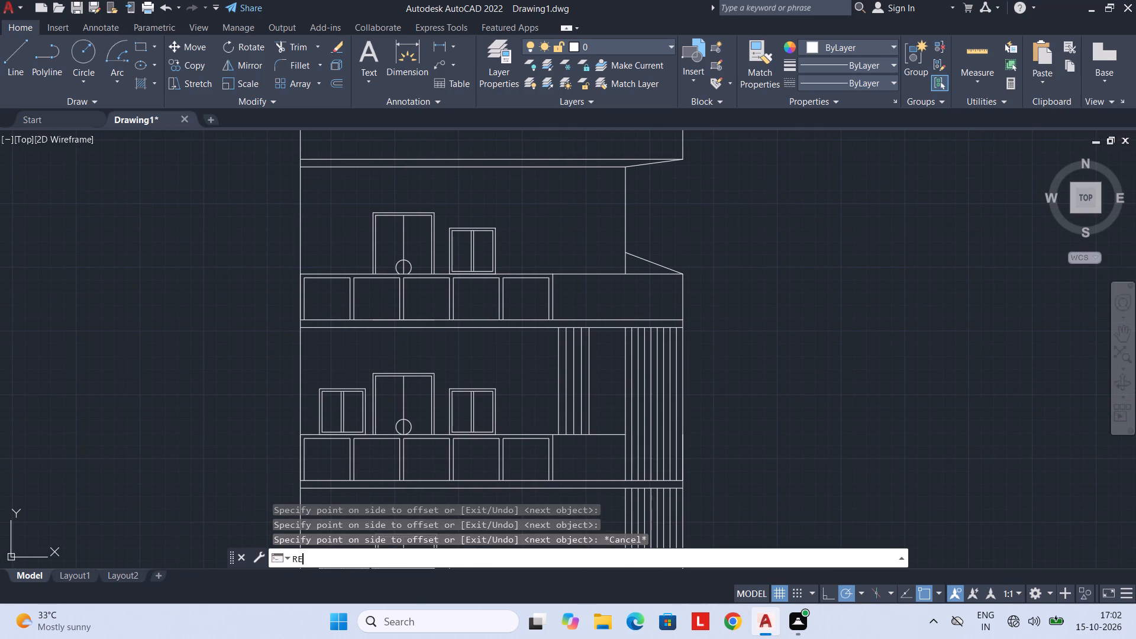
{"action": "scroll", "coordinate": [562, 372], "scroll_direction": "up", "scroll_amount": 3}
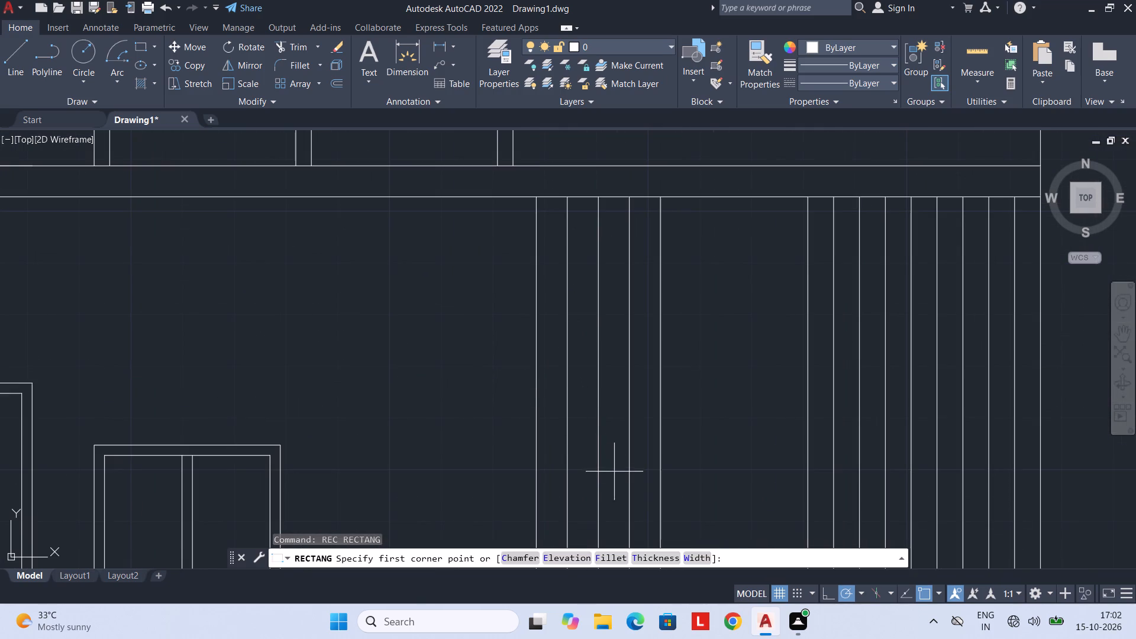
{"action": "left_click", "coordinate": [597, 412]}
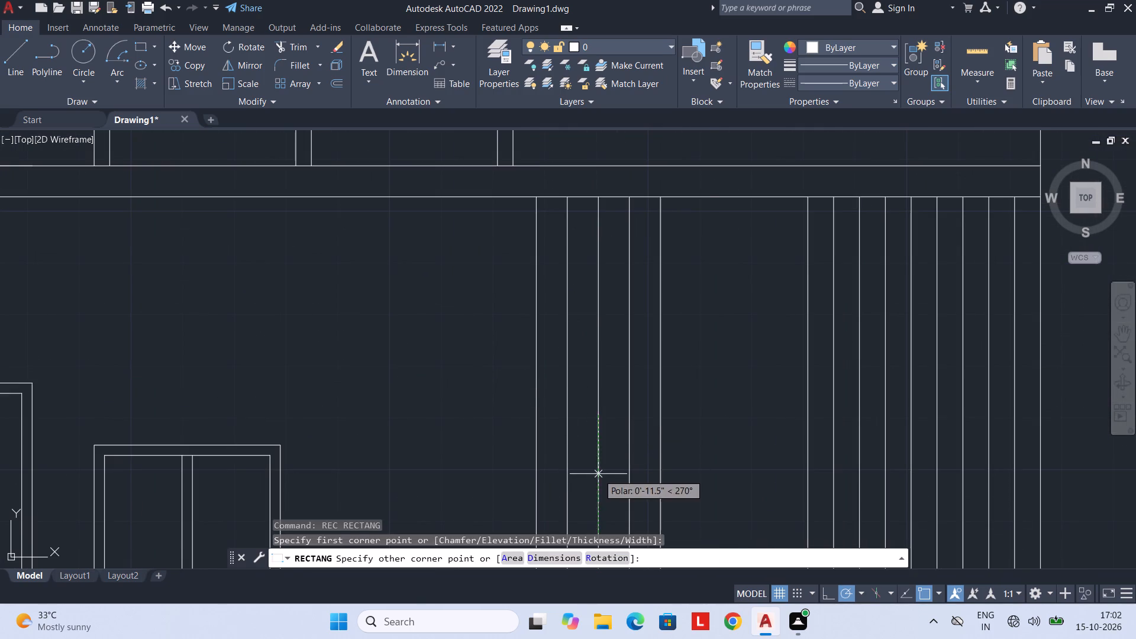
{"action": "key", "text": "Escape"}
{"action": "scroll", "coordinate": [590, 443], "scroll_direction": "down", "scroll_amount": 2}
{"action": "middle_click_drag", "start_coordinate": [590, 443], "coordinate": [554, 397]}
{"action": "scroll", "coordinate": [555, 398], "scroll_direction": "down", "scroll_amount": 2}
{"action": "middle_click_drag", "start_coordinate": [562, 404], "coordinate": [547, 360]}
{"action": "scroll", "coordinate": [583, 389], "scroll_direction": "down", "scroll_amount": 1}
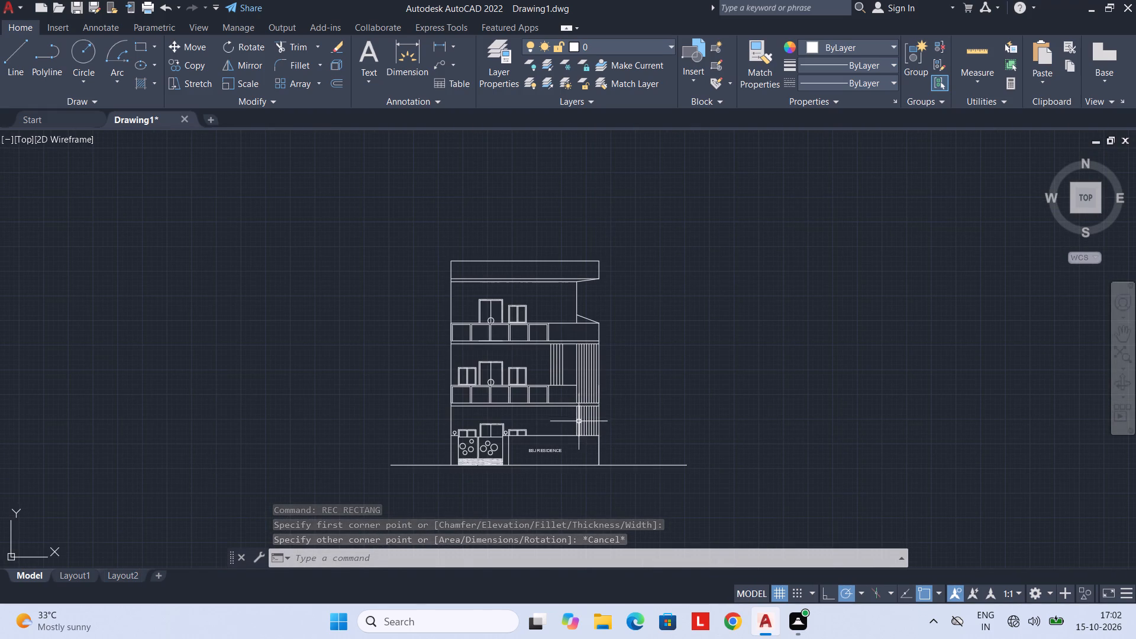
Draw a small rectangle across the middle of the new first-floor vertical lines.
{"action": "scroll", "coordinate": [541, 377], "scroll_direction": "up", "scroll_amount": 5}
{"action": "key", "text": "r"}
{"action": "key", "text": "e"}
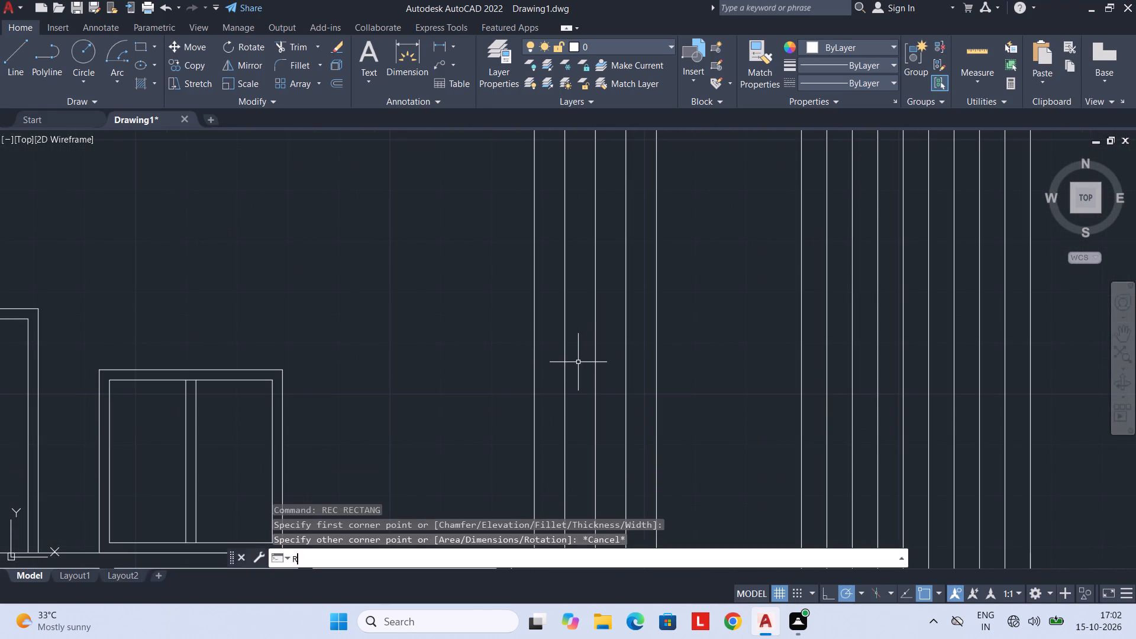
{"action": "key", "text": "c"}
{"action": "key", "text": "space"}
{"action": "left_click", "coordinate": [580, 291]}
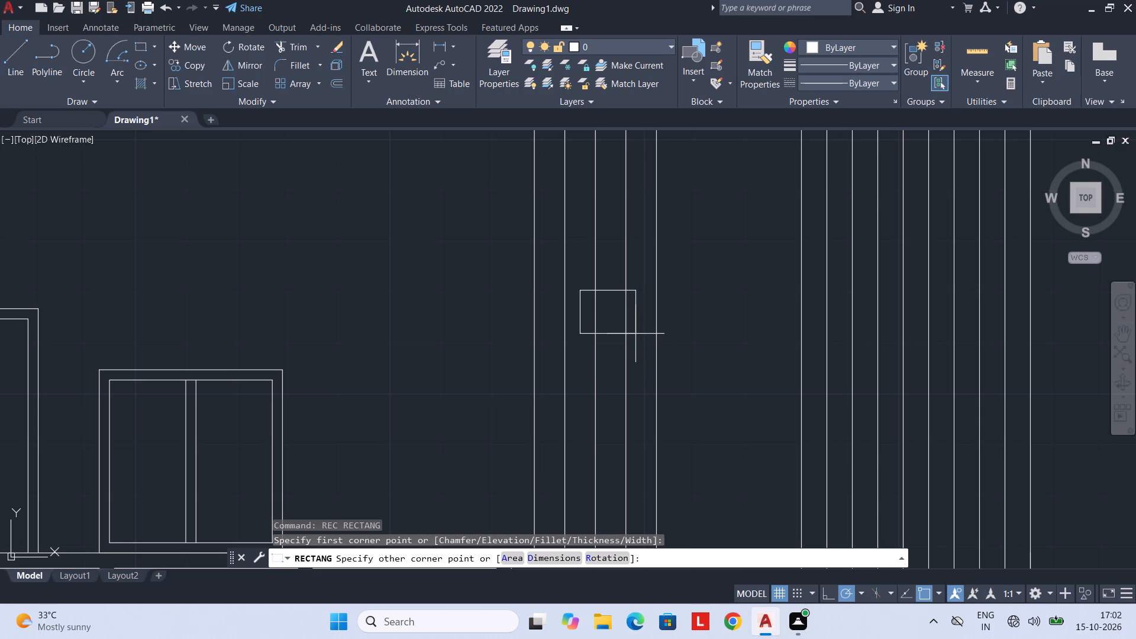
{"action": "left_click", "coordinate": [635, 334]}
Draw a second small rectangle from the first one's lower-left corner, extending down and left across the two outer lines.
{"action": "type", "text": "REC"}
{"action": "key", "text": "space"}
{"action": "left_click", "coordinate": [580, 334]}
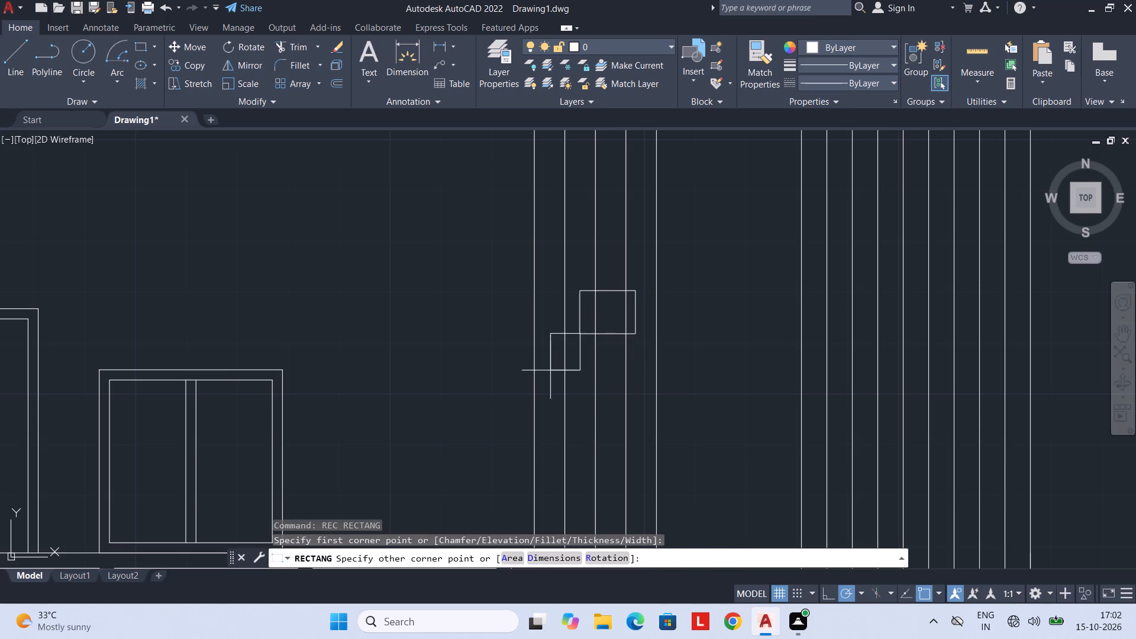
{"action": "left_click", "coordinate": [517, 373]}
{"action": "key", "text": "Escape"}
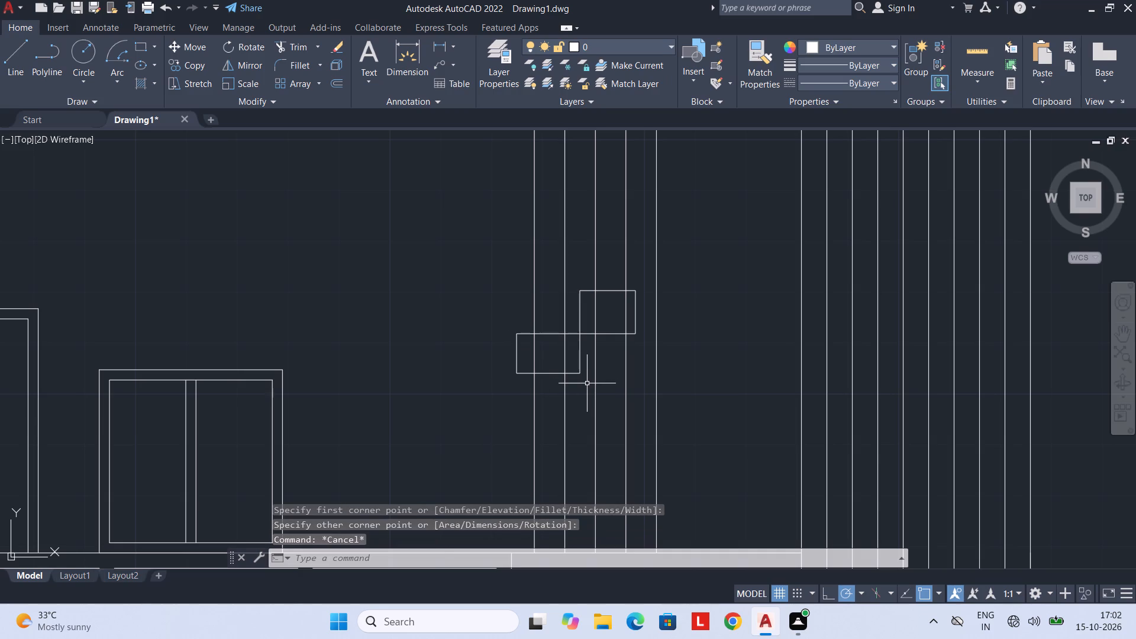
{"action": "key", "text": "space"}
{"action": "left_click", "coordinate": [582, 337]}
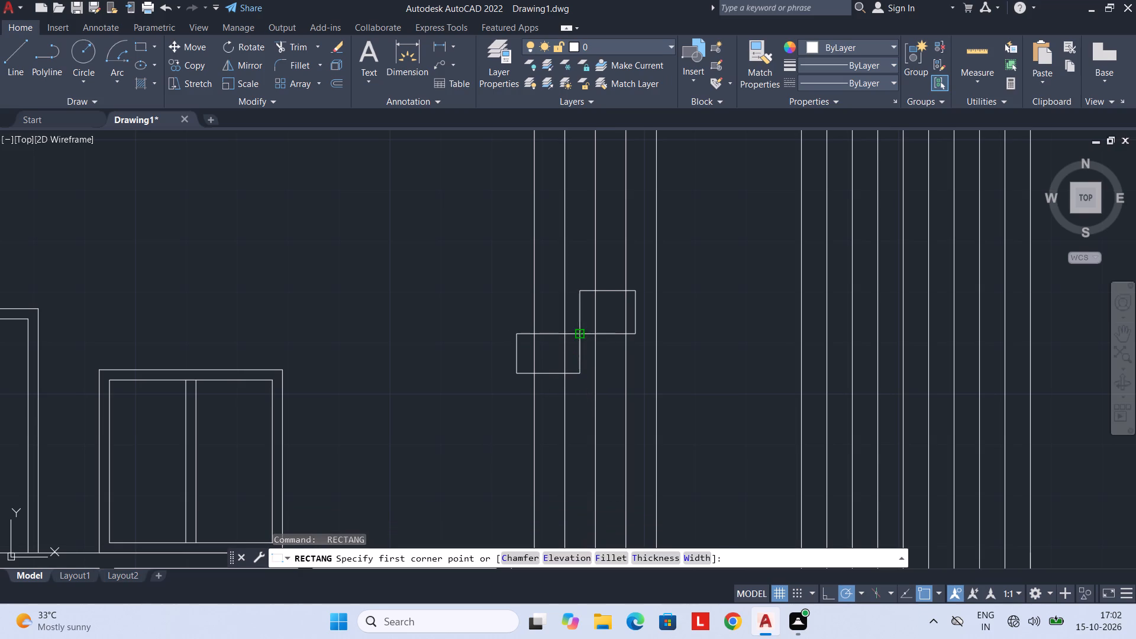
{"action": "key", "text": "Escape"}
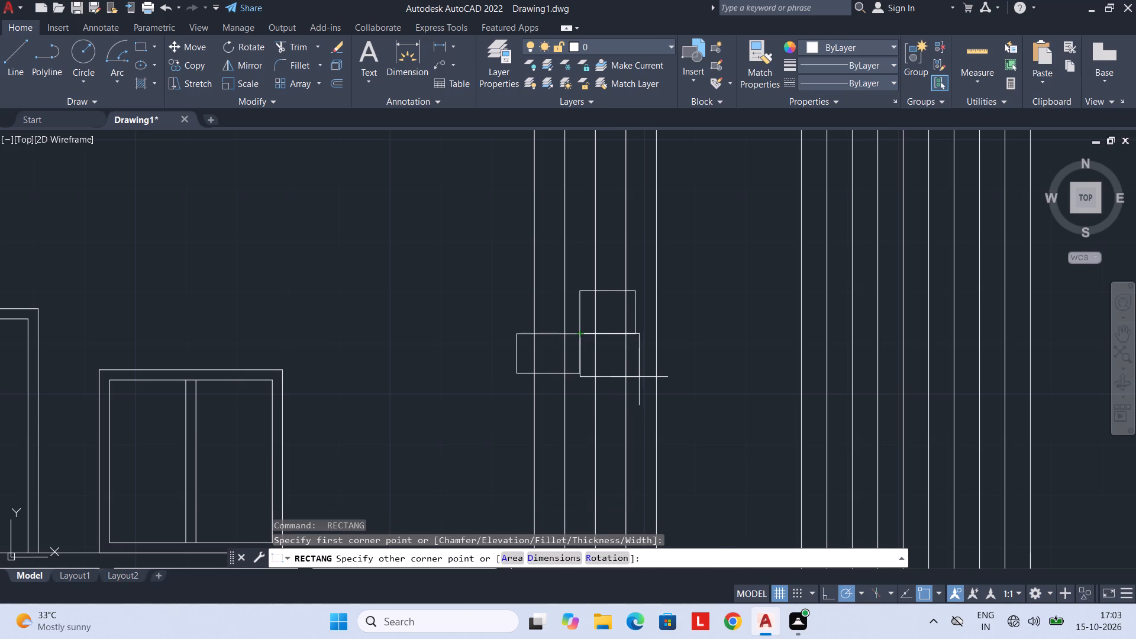
Draw a third small rectangle from the first one's lower-right corner, level with the base of the left rectangle.
{"action": "key", "text": "space"}
{"action": "left_click", "coordinate": [635, 334]}
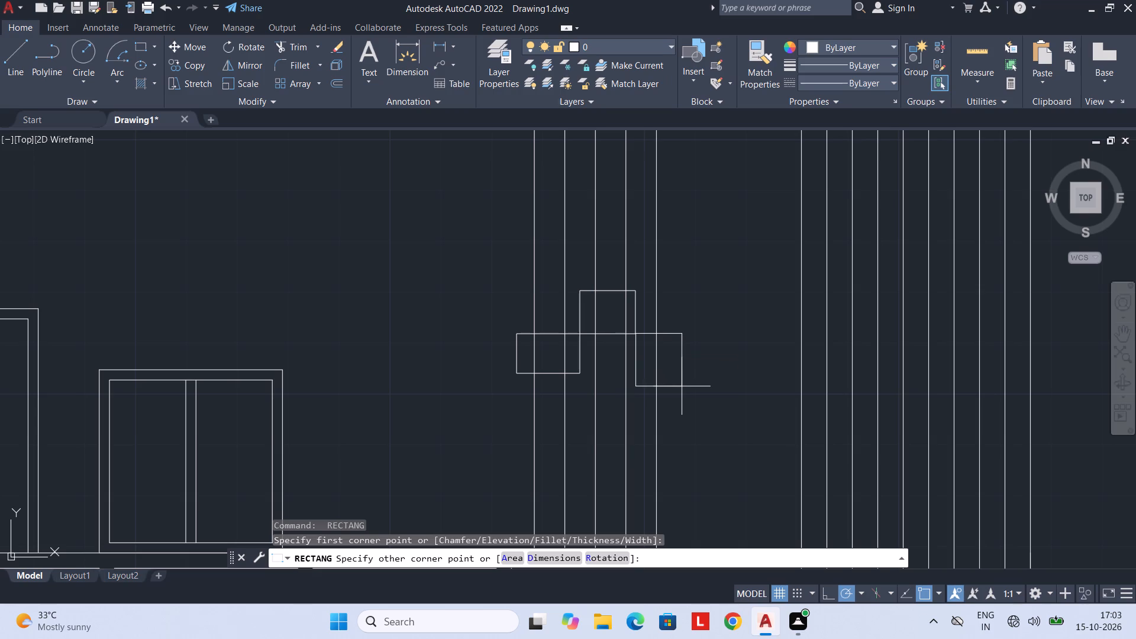
{"action": "left_click", "coordinate": [683, 373]}
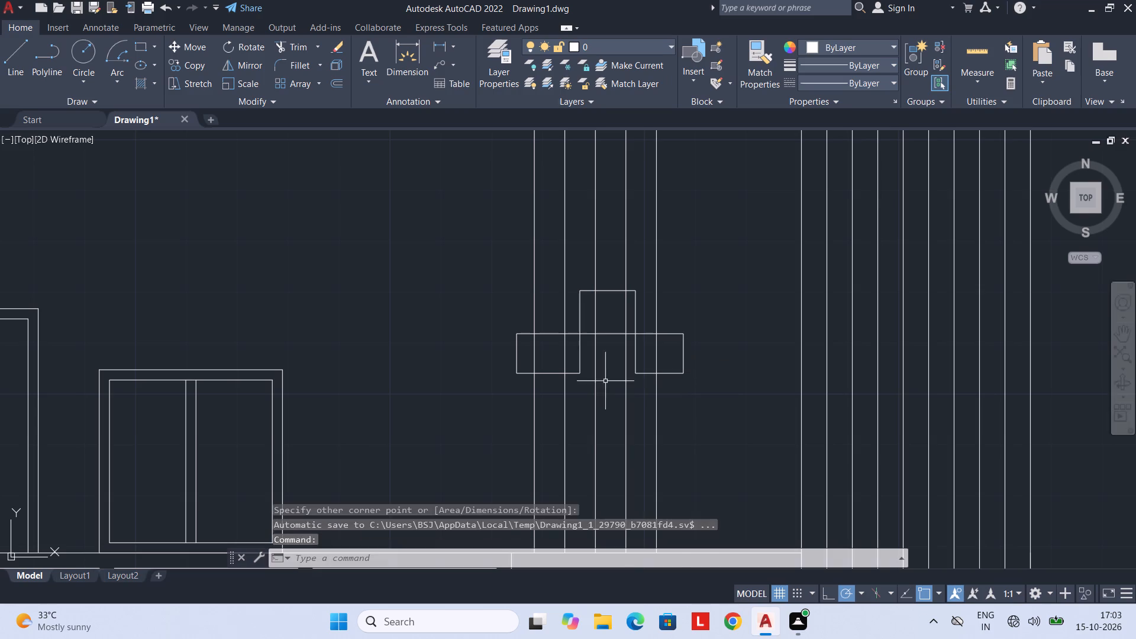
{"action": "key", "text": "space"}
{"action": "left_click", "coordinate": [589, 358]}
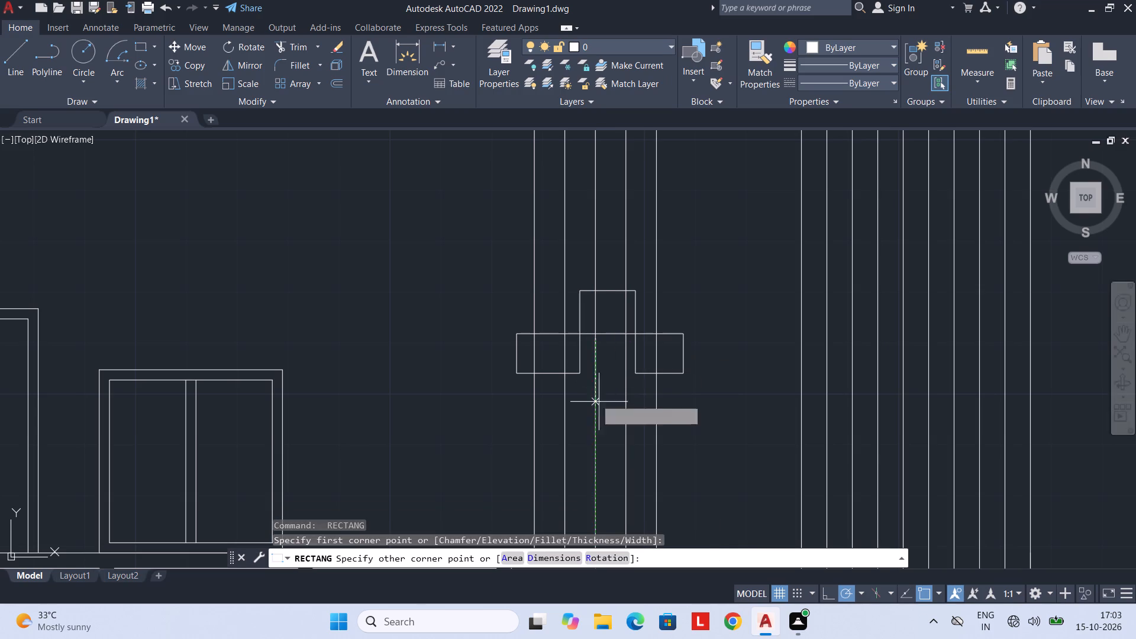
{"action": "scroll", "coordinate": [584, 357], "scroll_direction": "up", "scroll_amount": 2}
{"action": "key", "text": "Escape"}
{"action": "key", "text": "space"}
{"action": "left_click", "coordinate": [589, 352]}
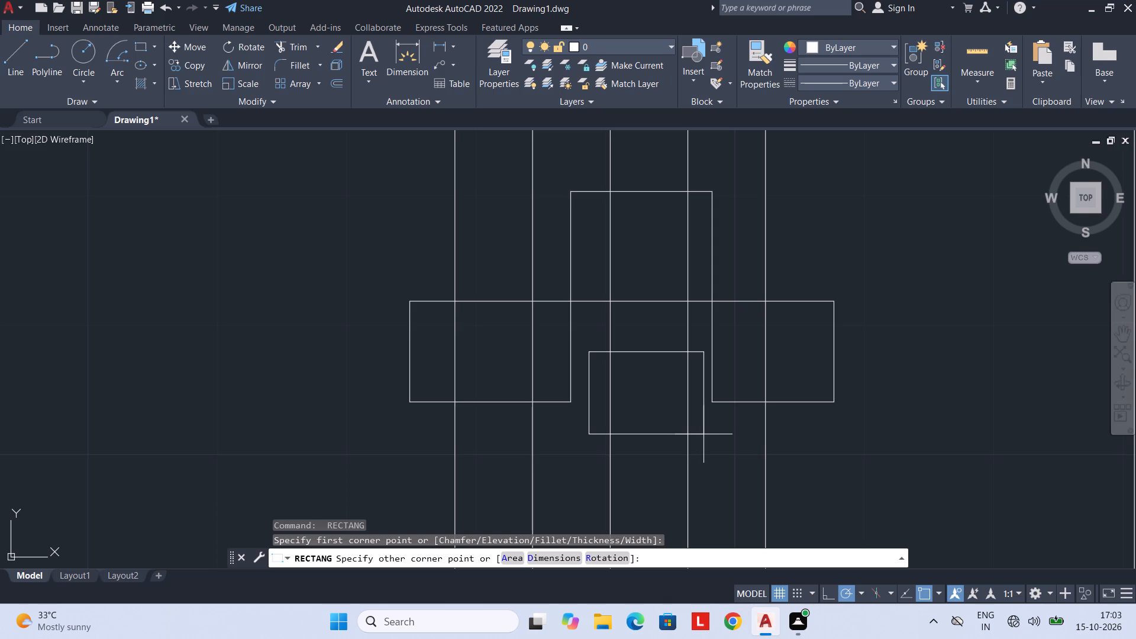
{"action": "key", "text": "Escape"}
Draw a fourth rectangle between the two side rectangles, reaching slightly below their bottom edges.
{"action": "key", "text": "space"}
{"action": "left_click", "coordinate": [573, 347]}
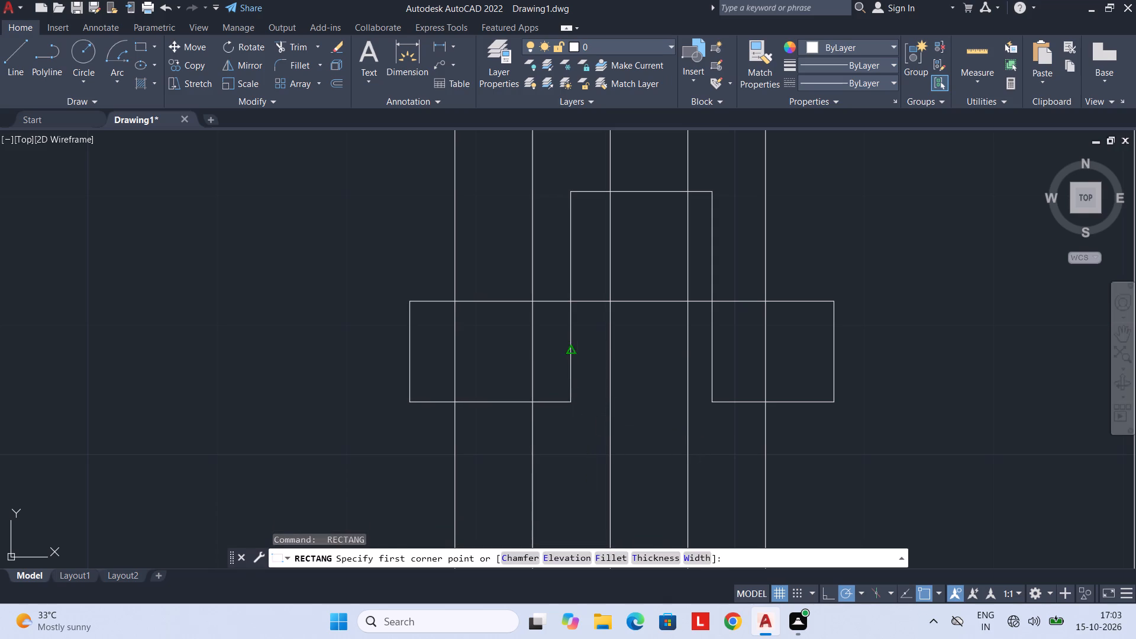
{"action": "scroll", "coordinate": [706, 434], "scroll_direction": "up", "scroll_amount": 2}
{"action": "left_click", "coordinate": [717, 433]}
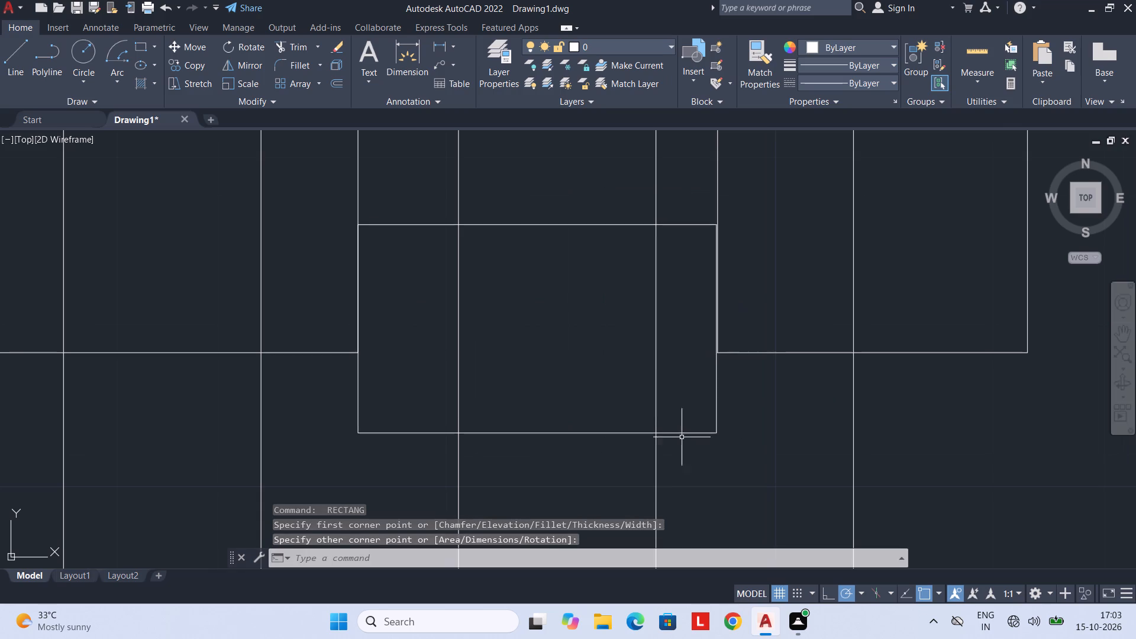
{"action": "scroll", "coordinate": [677, 431], "scroll_direction": "down", "scroll_amount": 2}
{"action": "key", "text": "Escape"}
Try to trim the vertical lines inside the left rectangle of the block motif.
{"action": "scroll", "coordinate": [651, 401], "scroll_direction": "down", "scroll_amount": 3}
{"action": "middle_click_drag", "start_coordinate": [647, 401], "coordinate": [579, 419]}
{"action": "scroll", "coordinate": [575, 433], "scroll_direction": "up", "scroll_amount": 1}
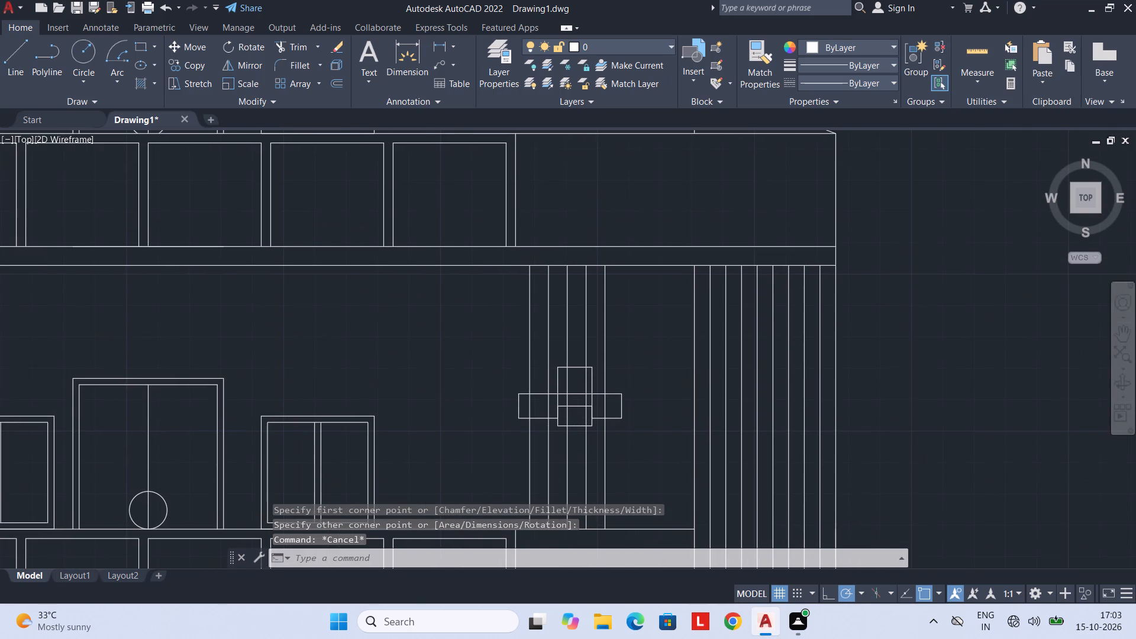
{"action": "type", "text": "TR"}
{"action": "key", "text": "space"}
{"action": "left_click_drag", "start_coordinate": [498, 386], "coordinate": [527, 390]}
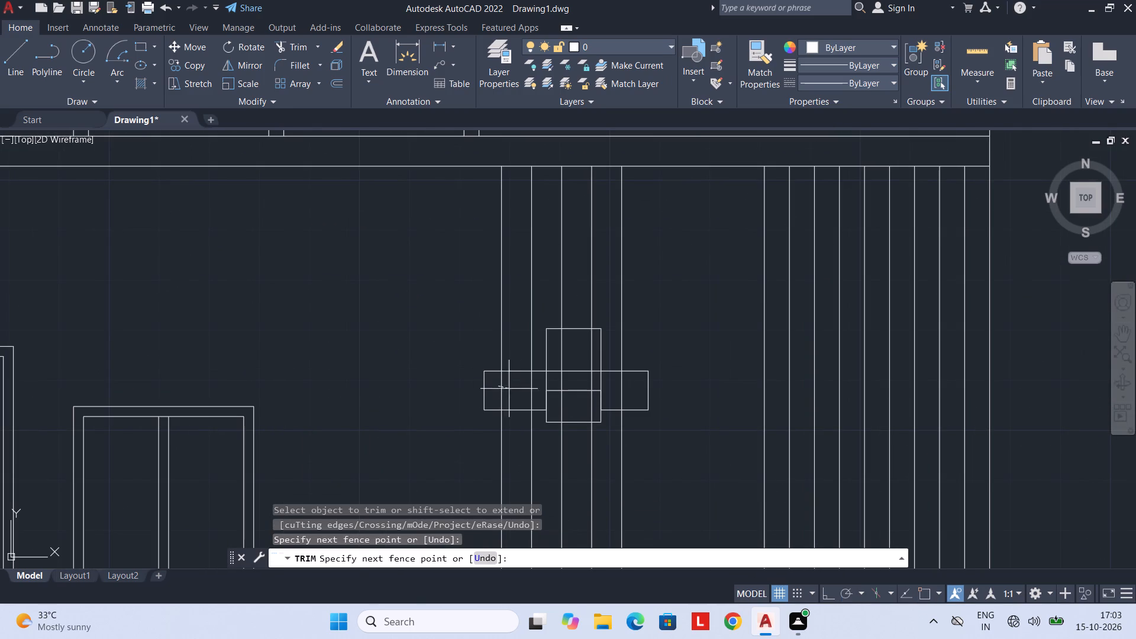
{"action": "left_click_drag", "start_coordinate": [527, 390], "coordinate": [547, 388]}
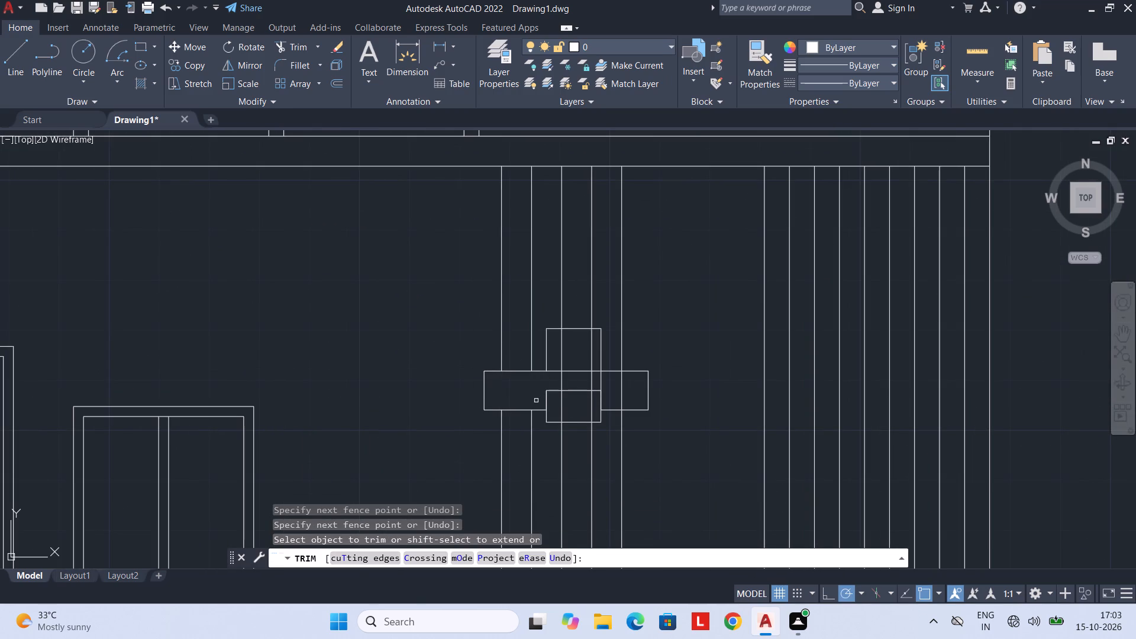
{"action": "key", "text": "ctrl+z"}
Trim the vertical lines inside all the motif's rectangles and remove the lower middle rectangle's top edge.
{"action": "scroll", "coordinate": [531, 398], "scroll_direction": "up", "scroll_amount": 2}
{"action": "left_click_drag", "start_coordinate": [539, 379], "coordinate": [443, 388]}
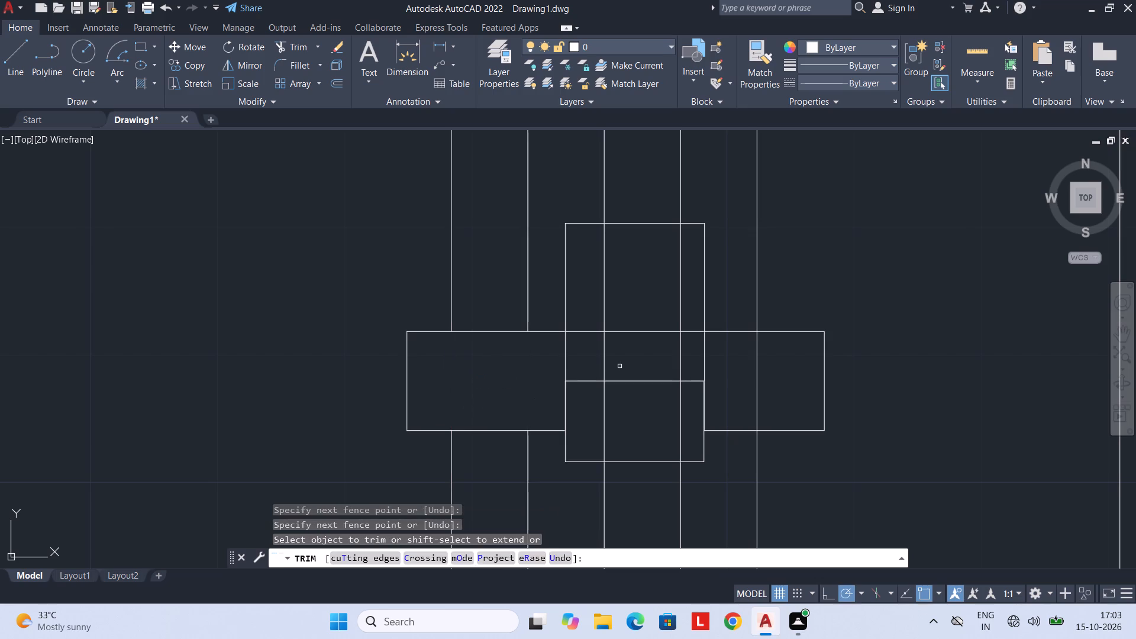
{"action": "left_click_drag", "start_coordinate": [587, 360], "coordinate": [684, 360]}
{"action": "left_click_drag", "start_coordinate": [685, 396], "coordinate": [577, 427]}
{"action": "left_click_drag", "start_coordinate": [582, 293], "coordinate": [694, 300]}
{"action": "left_click_drag", "start_coordinate": [756, 388], "coordinate": [776, 388]}
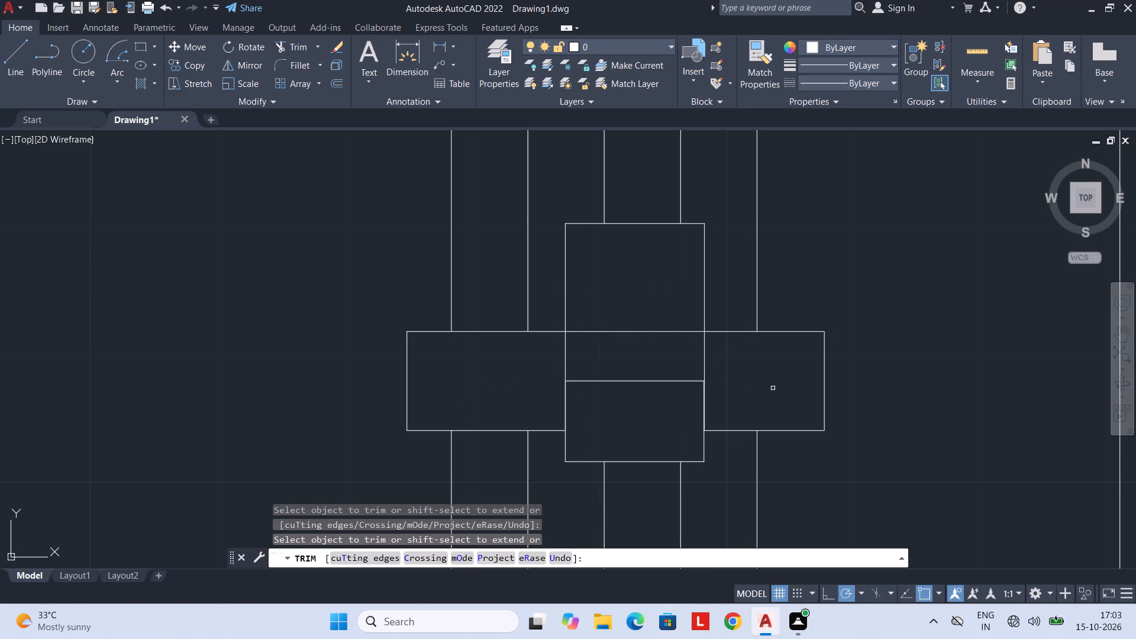
{"action": "left_click_drag", "start_coordinate": [776, 388], "coordinate": [778, 388]}
{"action": "scroll", "coordinate": [751, 382], "scroll_direction": "down", "scroll_amount": 2}
{"action": "left_click", "coordinate": [701, 380]}
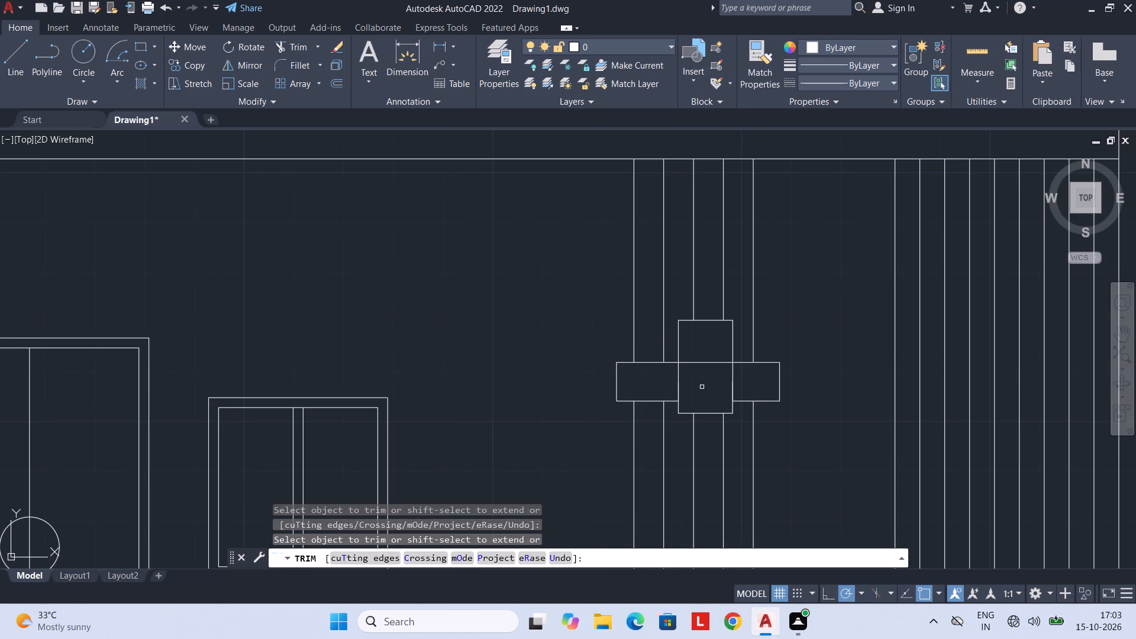
{"action": "scroll", "coordinate": [702, 387], "scroll_direction": "down", "scroll_amount": 2}
{"action": "middle_click_drag", "start_coordinate": [741, 407], "coordinate": [702, 427]}
{"action": "scroll", "coordinate": [701, 428], "scroll_direction": "down", "scroll_amount": 1}
{"action": "middle_click_drag", "start_coordinate": [701, 428], "coordinate": [664, 431]}
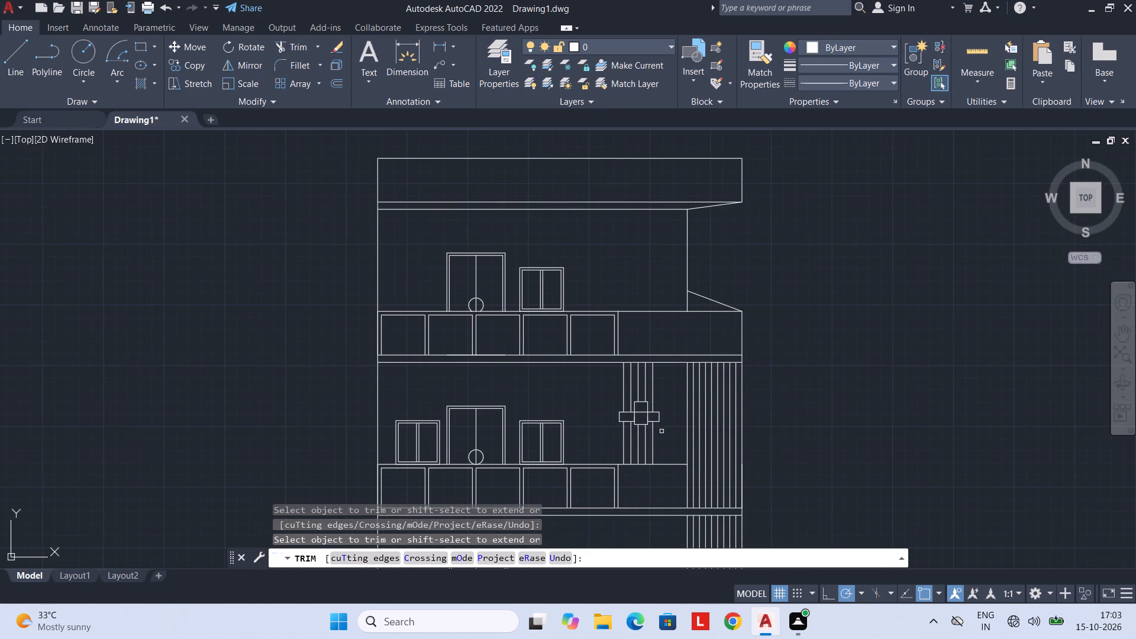
{"action": "middle_click_drag", "start_coordinate": [661, 431], "coordinate": [636, 369]}
{"action": "scroll", "coordinate": [637, 370], "scroll_direction": "down", "scroll_amount": 1}
{"action": "key", "text": "Escape"}
Delete the ground line segment running under the compound wall and past the house's right side.
{"action": "middle_click_drag", "start_coordinate": [656, 430], "coordinate": [658, 383]}
{"action": "left_click", "coordinate": [761, 467]}
{"action": "key", "text": "Delete"}
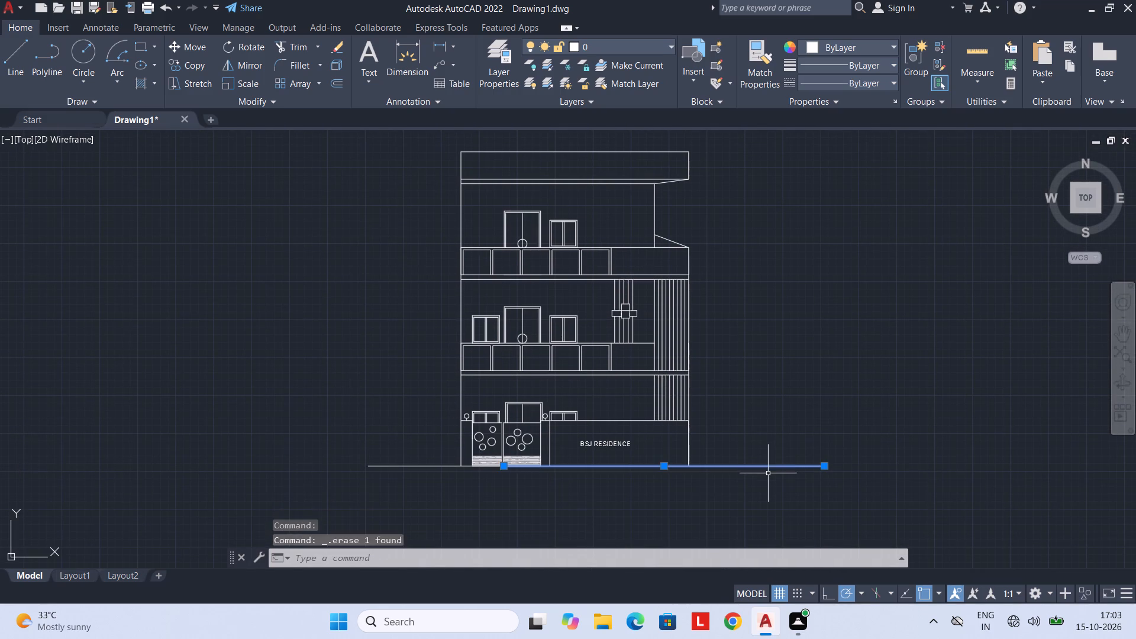
Delete the remaining ground line extending past the house's left side in the front elevation.
{"action": "left_click", "coordinate": [410, 466]}
{"action": "key", "text": "Delete"}
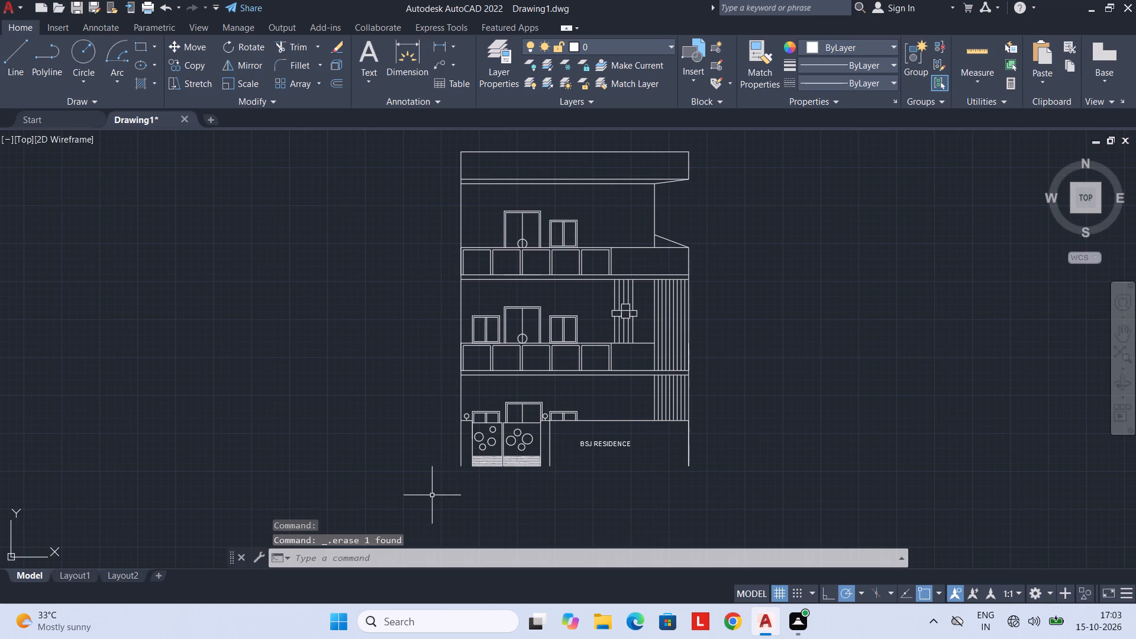
Draw a line along the elevation's base from the house's left bottom corner to its right bottom corner.
{"action": "key", "text": "l"}
{"action": "key", "text": "space"}
{"action": "left_click", "coordinate": [457, 469]}
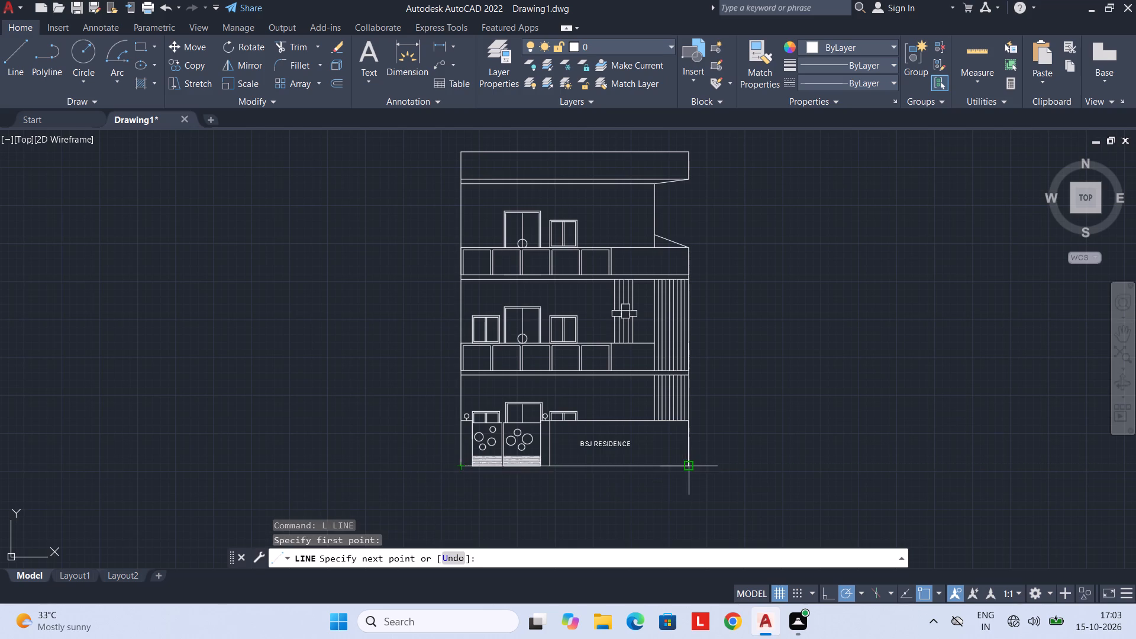
{"action": "left_click", "coordinate": [688, 467]}
{"action": "key", "text": "Escape"}
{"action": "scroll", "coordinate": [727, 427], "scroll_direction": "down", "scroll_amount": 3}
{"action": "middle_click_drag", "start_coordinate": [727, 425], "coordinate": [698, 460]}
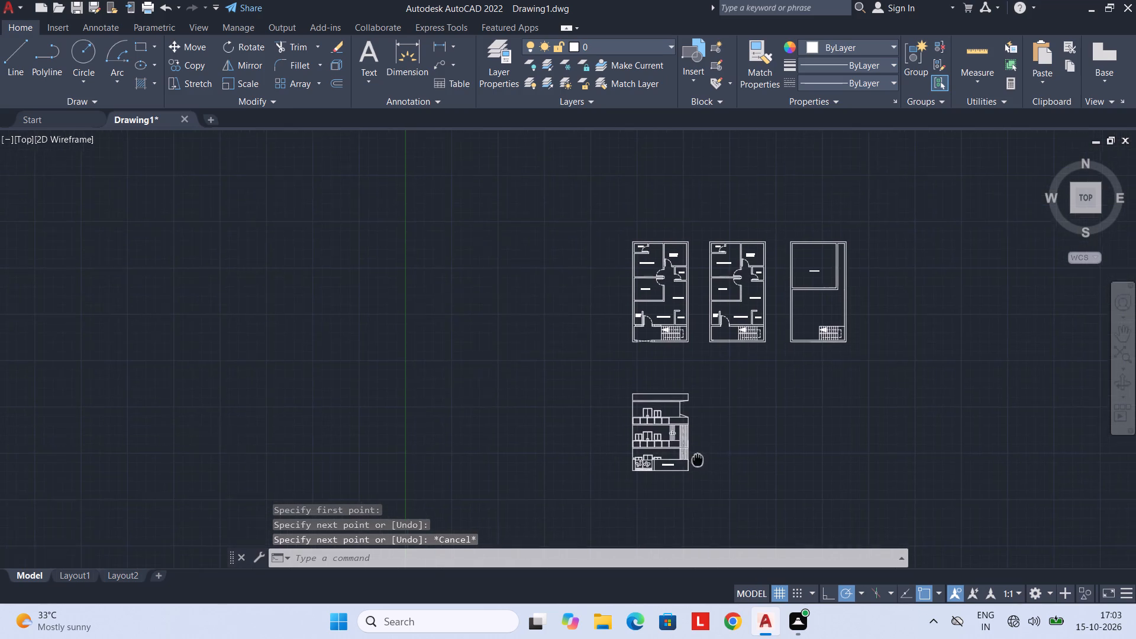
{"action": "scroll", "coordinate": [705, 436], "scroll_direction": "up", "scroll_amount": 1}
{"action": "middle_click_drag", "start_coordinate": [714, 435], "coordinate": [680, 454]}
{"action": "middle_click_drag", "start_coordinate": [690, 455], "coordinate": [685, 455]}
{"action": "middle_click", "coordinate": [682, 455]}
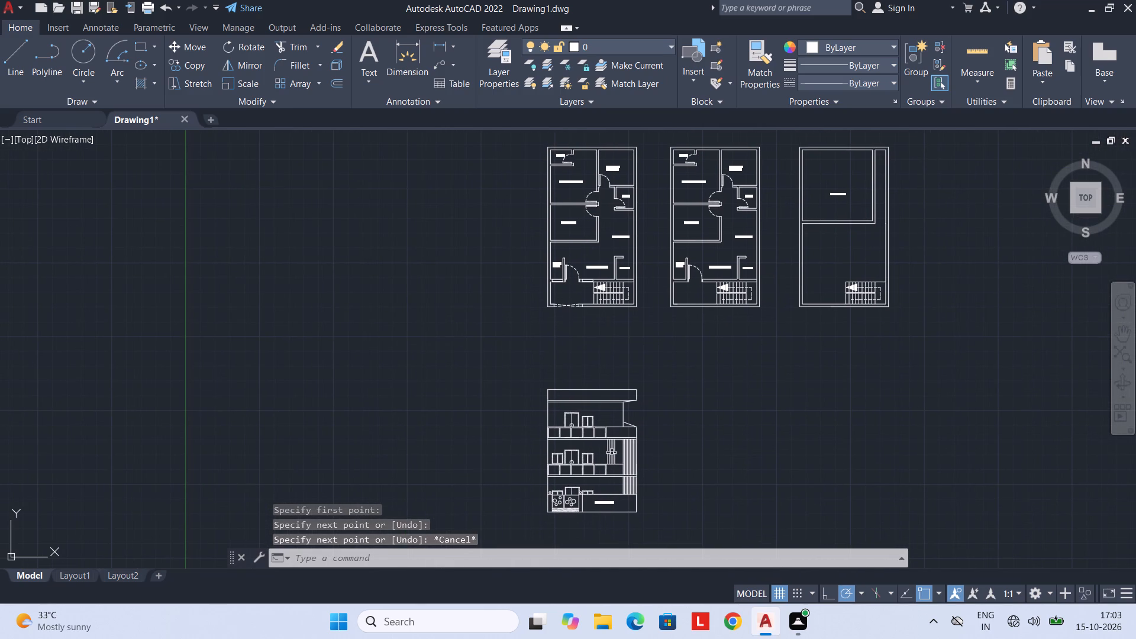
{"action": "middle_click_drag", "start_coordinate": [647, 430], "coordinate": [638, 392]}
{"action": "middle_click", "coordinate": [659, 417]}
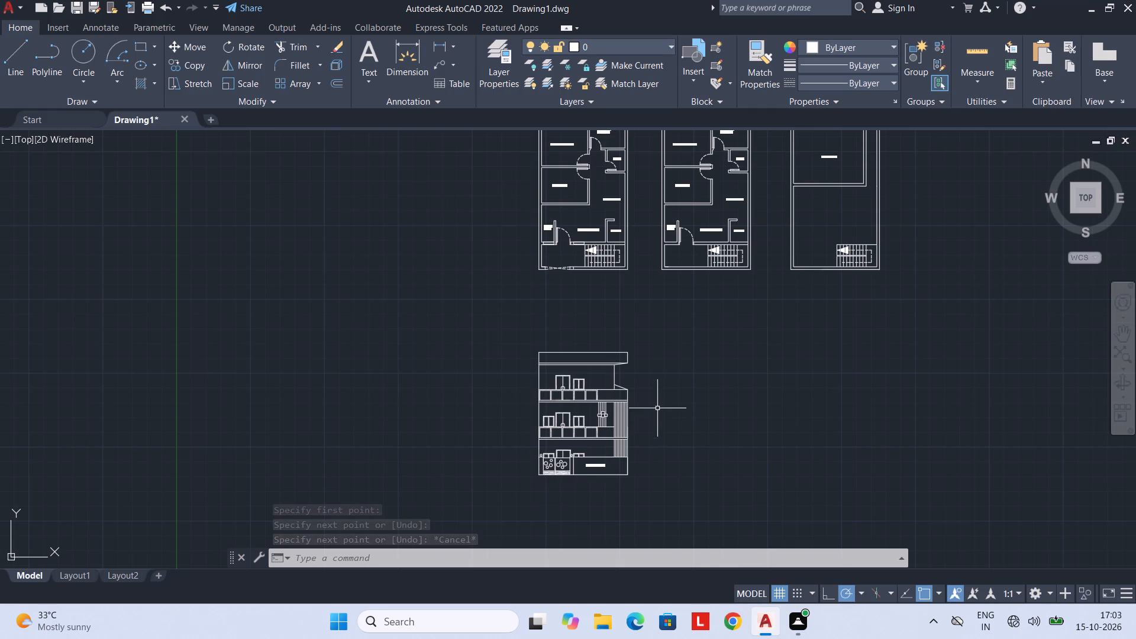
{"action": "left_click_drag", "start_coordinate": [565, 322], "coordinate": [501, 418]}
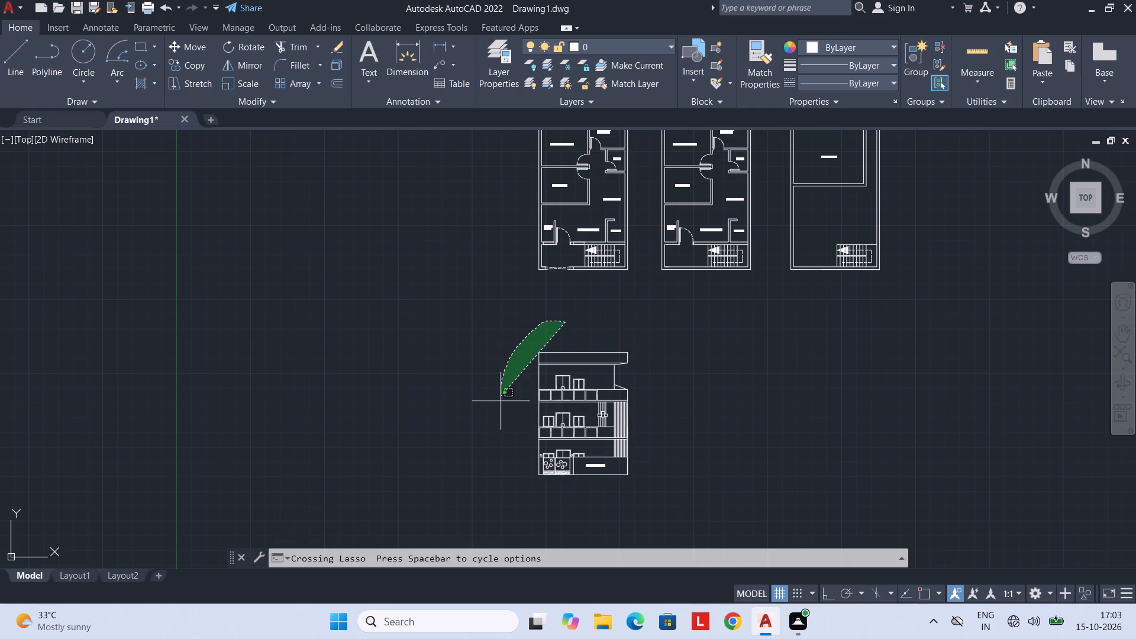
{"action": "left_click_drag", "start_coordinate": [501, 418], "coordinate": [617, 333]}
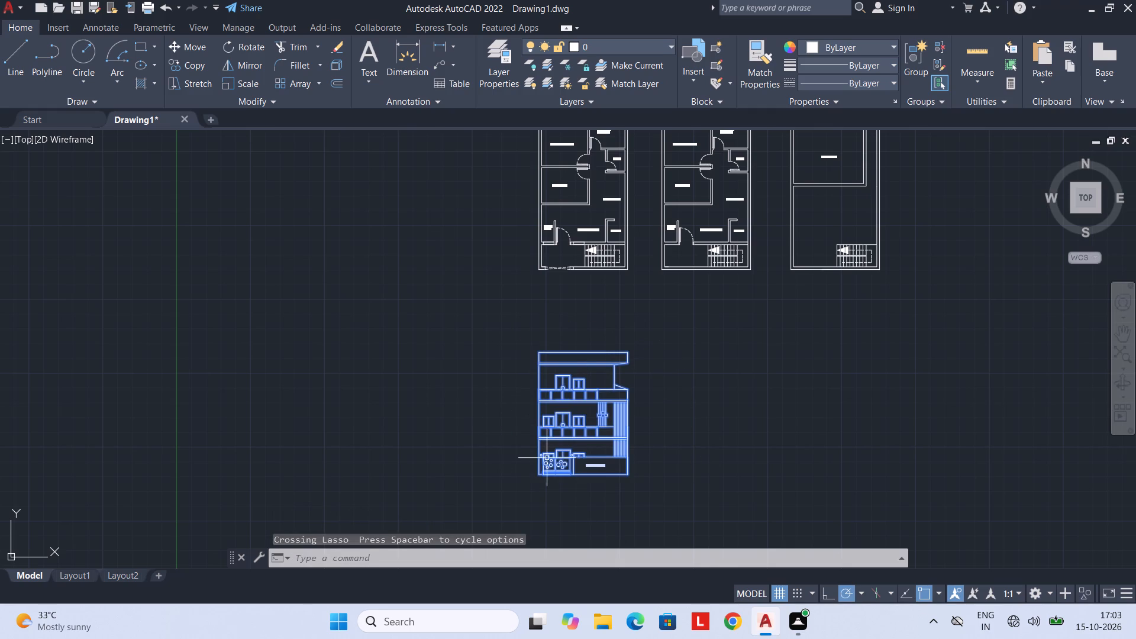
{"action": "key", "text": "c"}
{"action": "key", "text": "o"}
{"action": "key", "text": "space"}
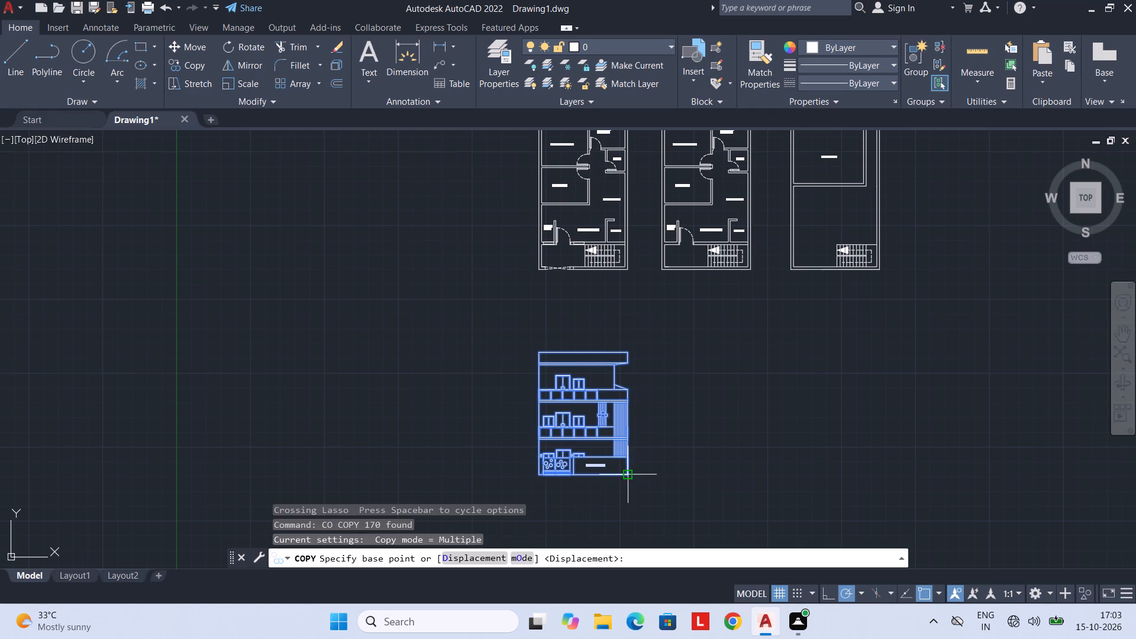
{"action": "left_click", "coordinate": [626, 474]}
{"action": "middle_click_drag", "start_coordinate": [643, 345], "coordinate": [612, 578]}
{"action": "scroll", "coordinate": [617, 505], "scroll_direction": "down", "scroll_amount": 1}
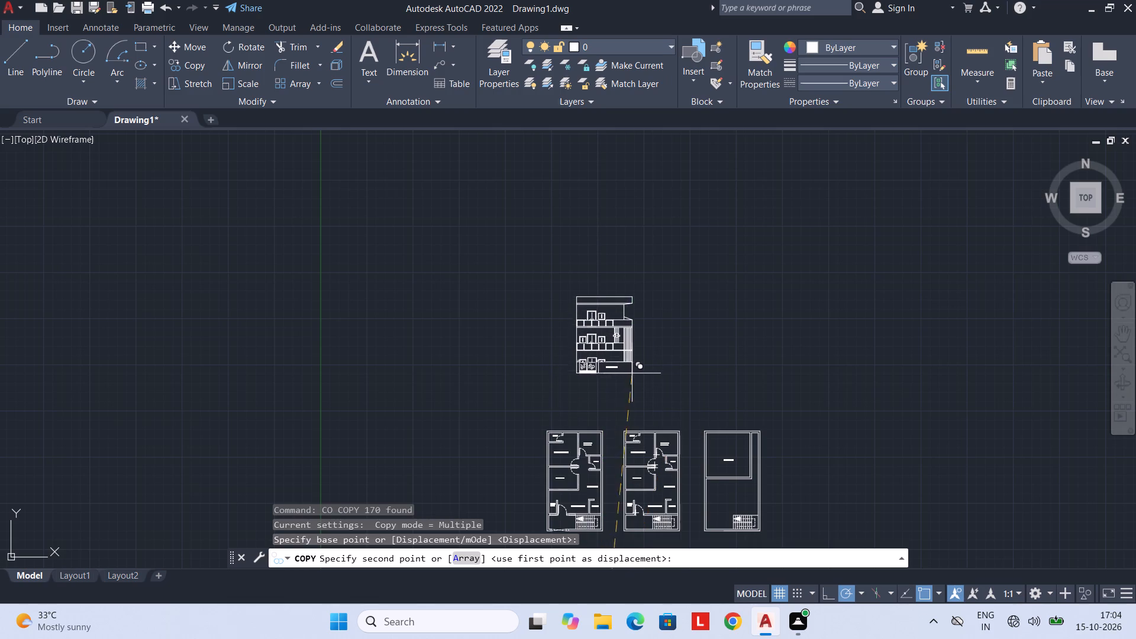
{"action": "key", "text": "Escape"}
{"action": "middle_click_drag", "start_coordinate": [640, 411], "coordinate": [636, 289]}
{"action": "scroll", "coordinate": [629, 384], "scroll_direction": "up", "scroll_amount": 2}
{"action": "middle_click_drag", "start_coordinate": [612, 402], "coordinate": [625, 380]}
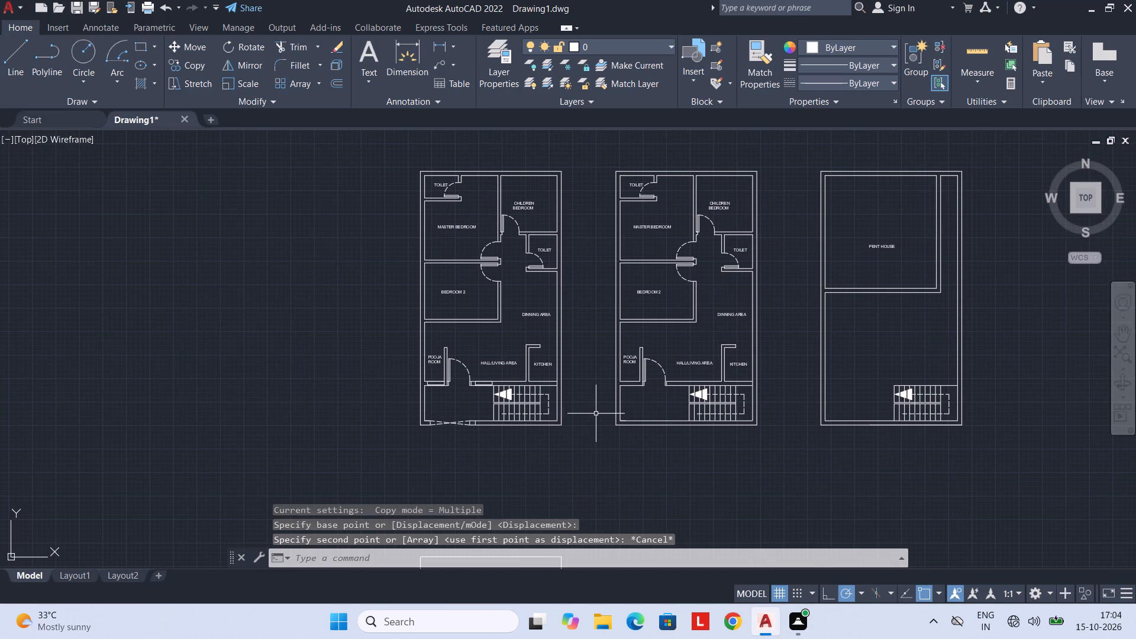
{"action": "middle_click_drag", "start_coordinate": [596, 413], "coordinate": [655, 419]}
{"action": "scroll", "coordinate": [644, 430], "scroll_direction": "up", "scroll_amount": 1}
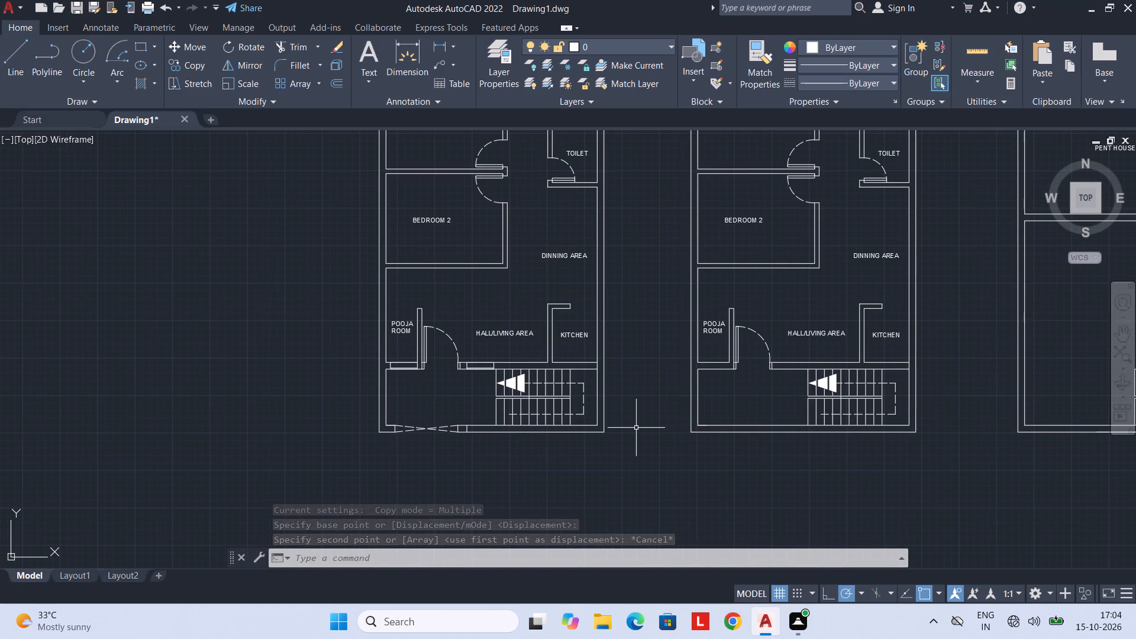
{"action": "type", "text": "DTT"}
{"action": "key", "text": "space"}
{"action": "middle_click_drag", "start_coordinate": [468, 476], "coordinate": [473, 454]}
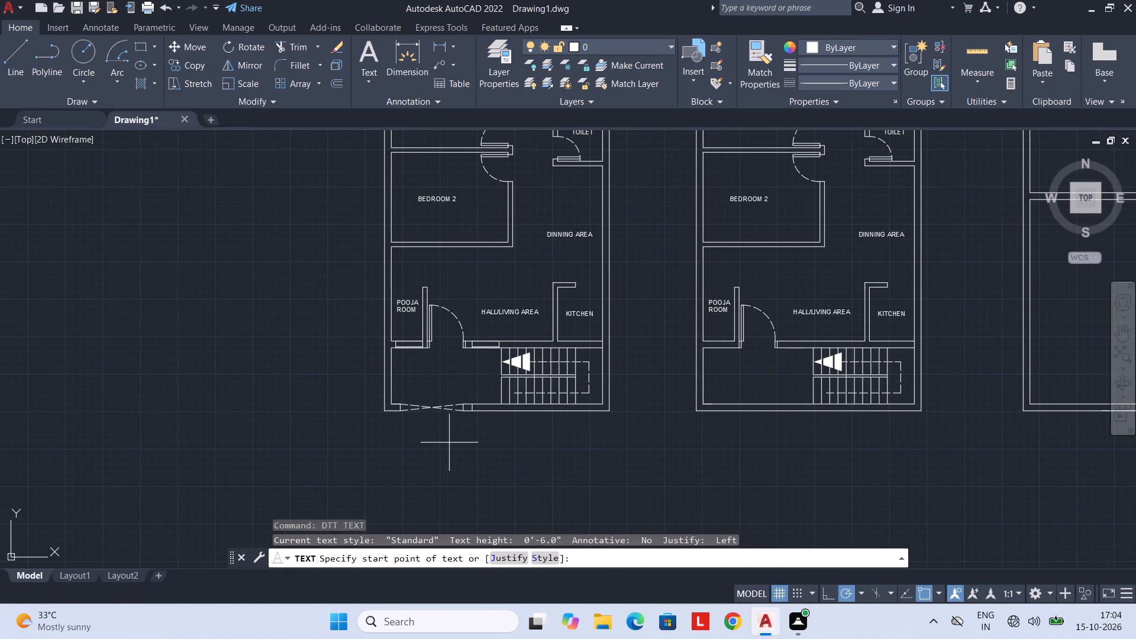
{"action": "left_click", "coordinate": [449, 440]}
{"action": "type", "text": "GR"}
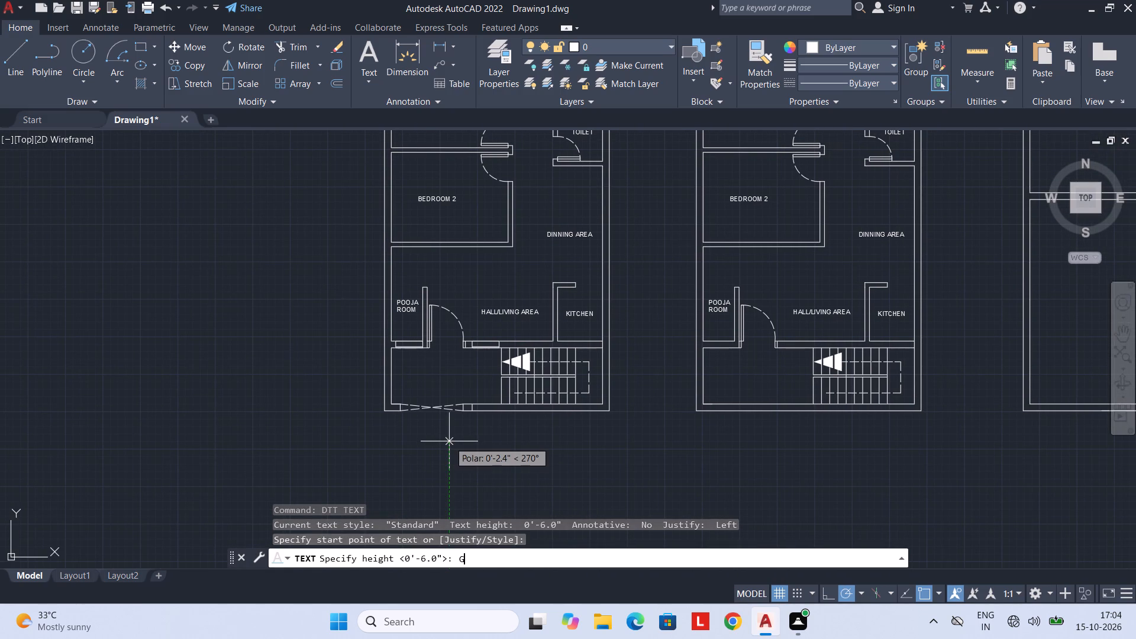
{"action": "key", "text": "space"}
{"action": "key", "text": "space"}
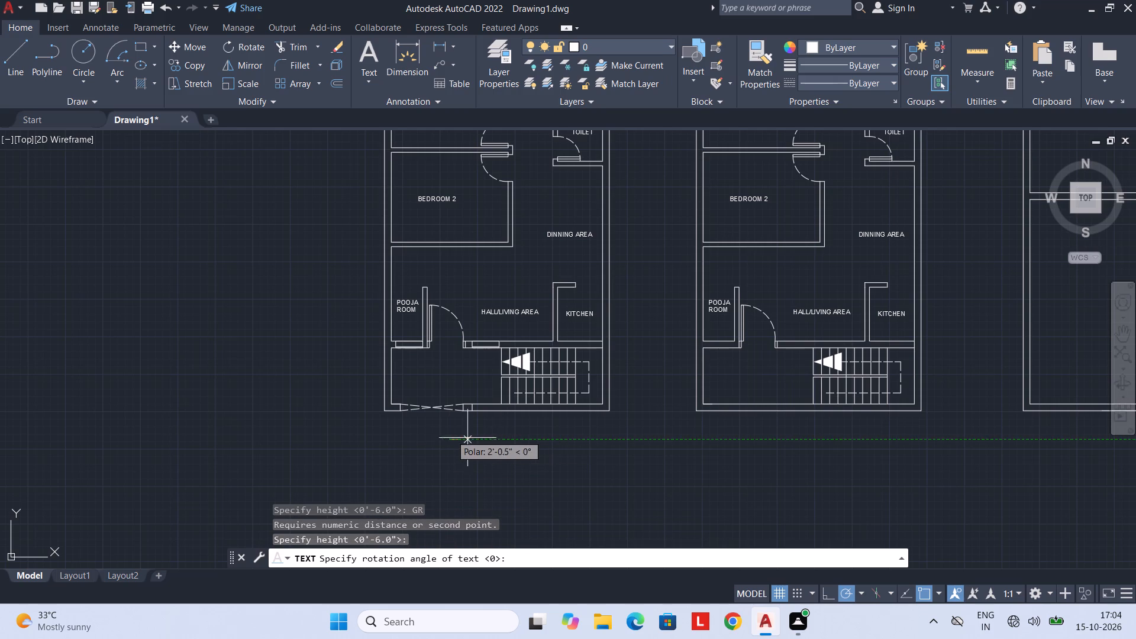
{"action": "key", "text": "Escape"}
Add the single-line text GROUND FLOOR below the ground-floor plan, with 6-inch height and 0 rotation.
{"action": "type", "text": "DTT"}
{"action": "key", "text": "space"}
{"action": "left_click", "coordinate": [438, 446]}
{"action": "key", "text": "space"}
{"action": "key", "text": "space"}
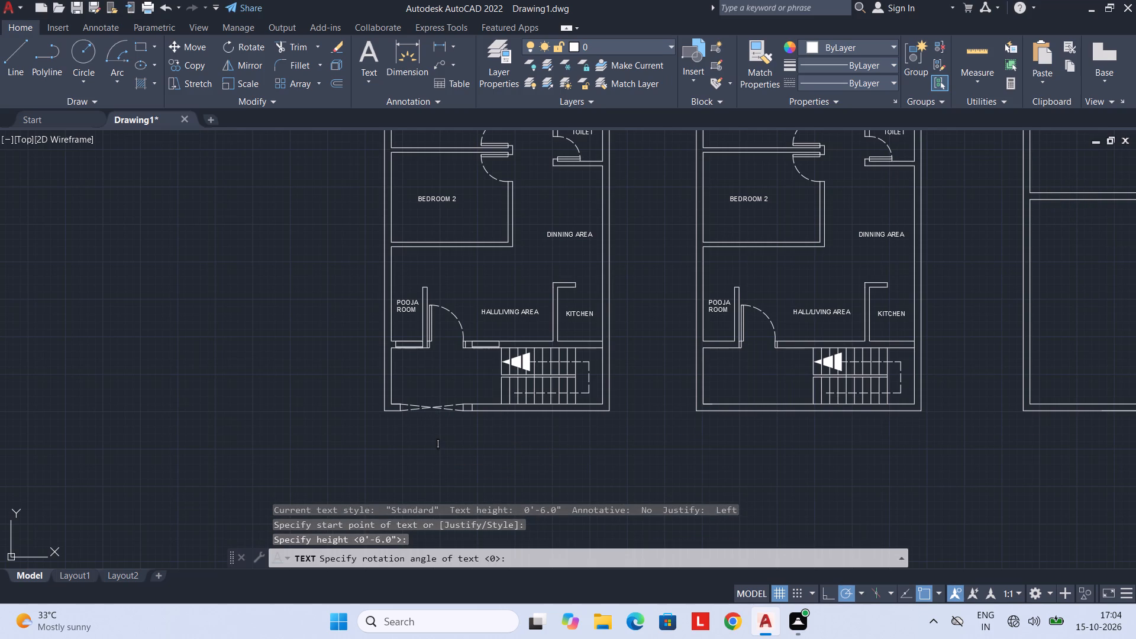
{"action": "type", "text": "GROUND"}
{"action": "key", "text": "space"}
{"action": "type", "text": "FLOOR"}
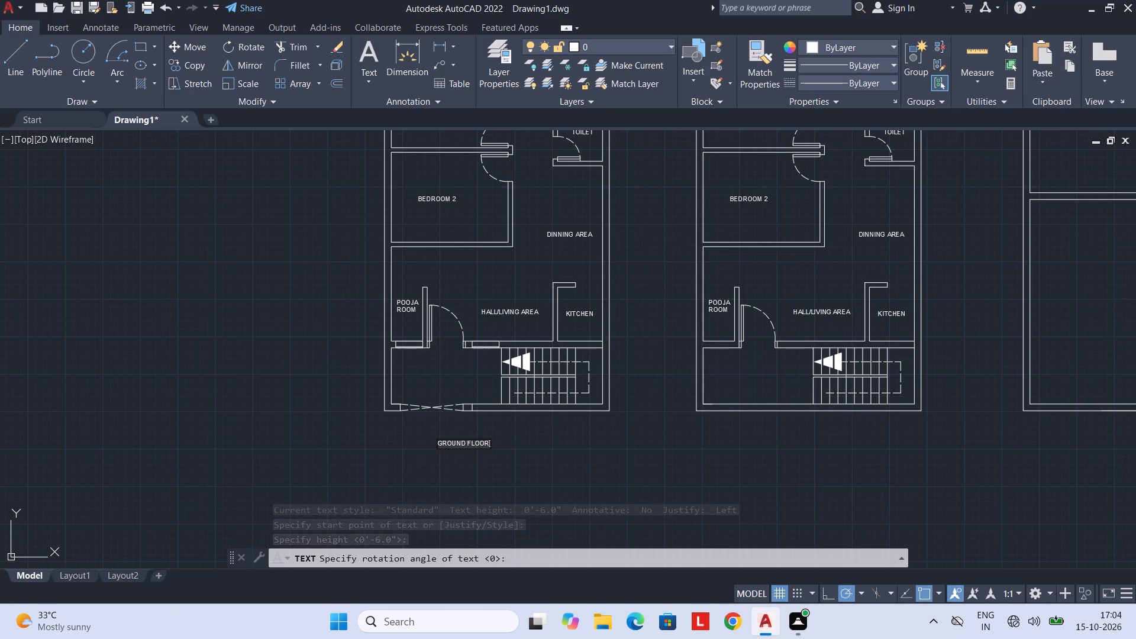
{"action": "key", "text": "Return"}
{"action": "key", "text": "Return"}
Add the single-line text FIRST FLOOR below the first-floor plan, with 6-inch height and 0 rotation.
{"action": "middle_click_drag", "start_coordinate": [548, 410], "coordinate": [418, 402]}
{"action": "middle_click_drag", "start_coordinate": [515, 455], "coordinate": [446, 435]}
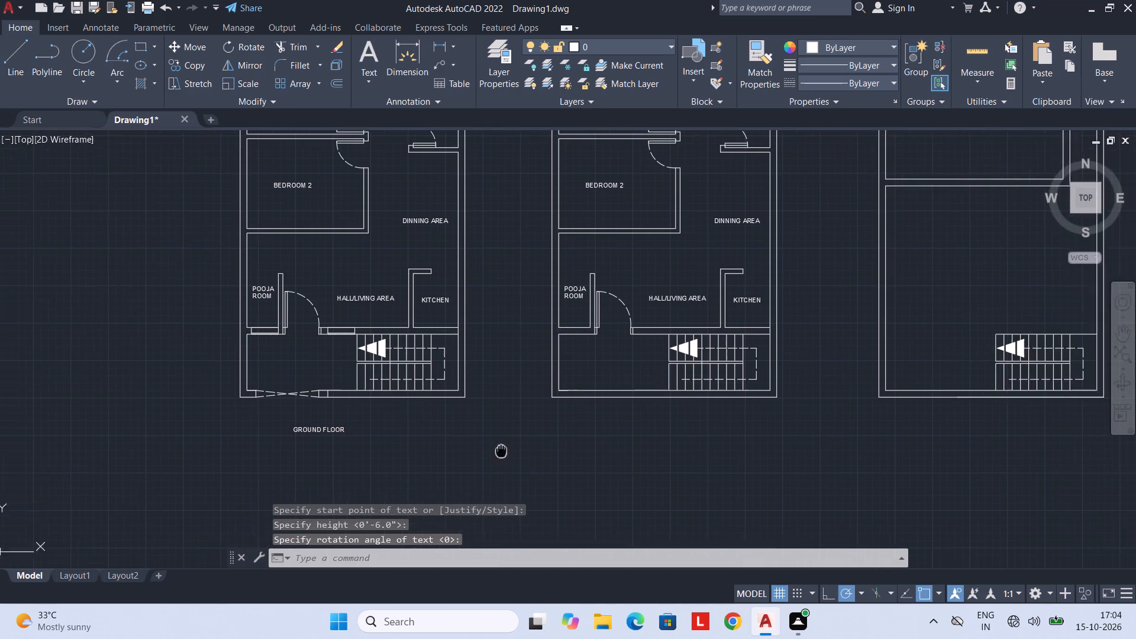
{"action": "middle_click_drag", "start_coordinate": [446, 435], "coordinate": [444, 435]}
{"action": "key", "text": "space"}
{"action": "left_click", "coordinate": [550, 404]}
{"action": "key", "text": "space"}
{"action": "key", "text": "space"}
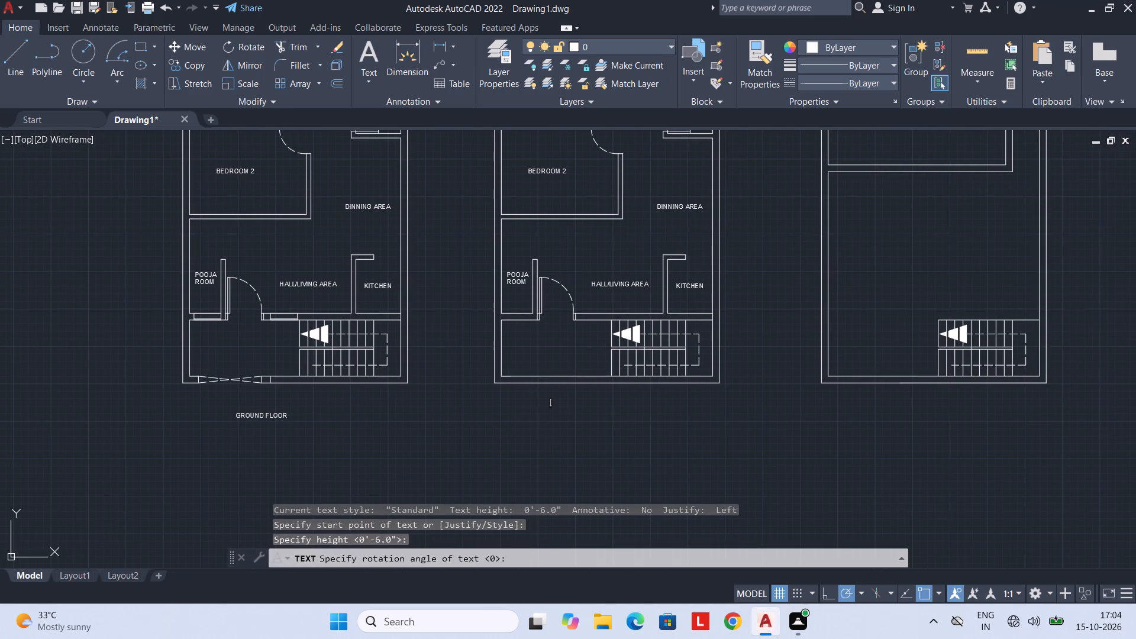
{"action": "type", "text": "FIRST FLOOR"}
{"action": "key", "text": "Return"}
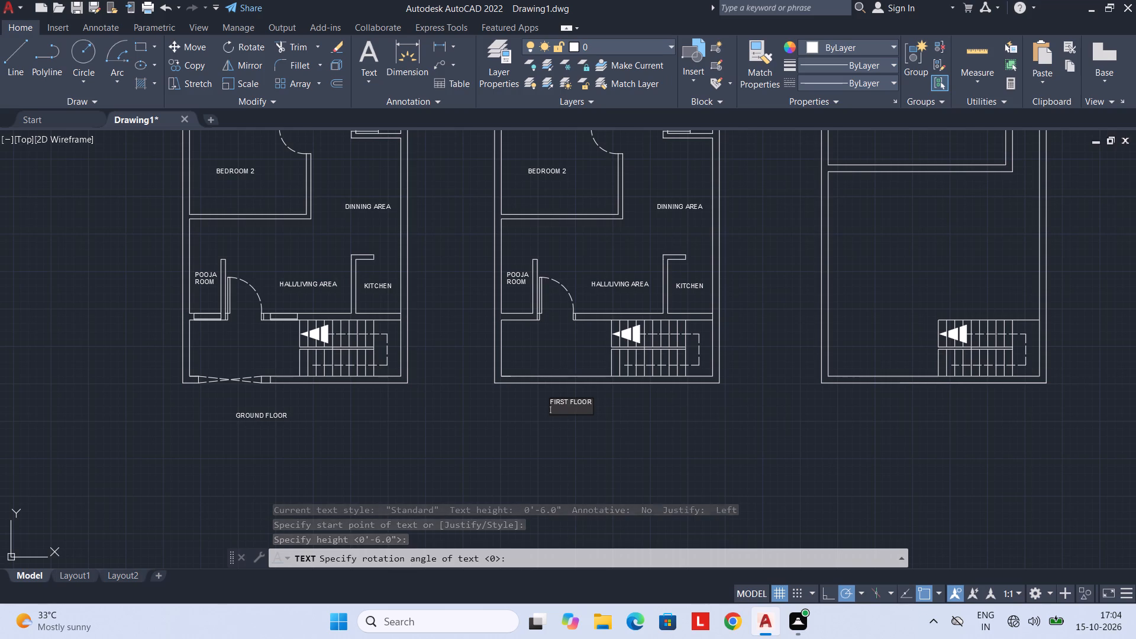
{"action": "key", "text": "Return"}
Add the single-line text PENT HOUSE below the penthouse plan, with 6-inch height and 0 rotation.
{"action": "middle_click_drag", "start_coordinate": [866, 464], "coordinate": [498, 427]}
{"action": "key", "text": "space"}
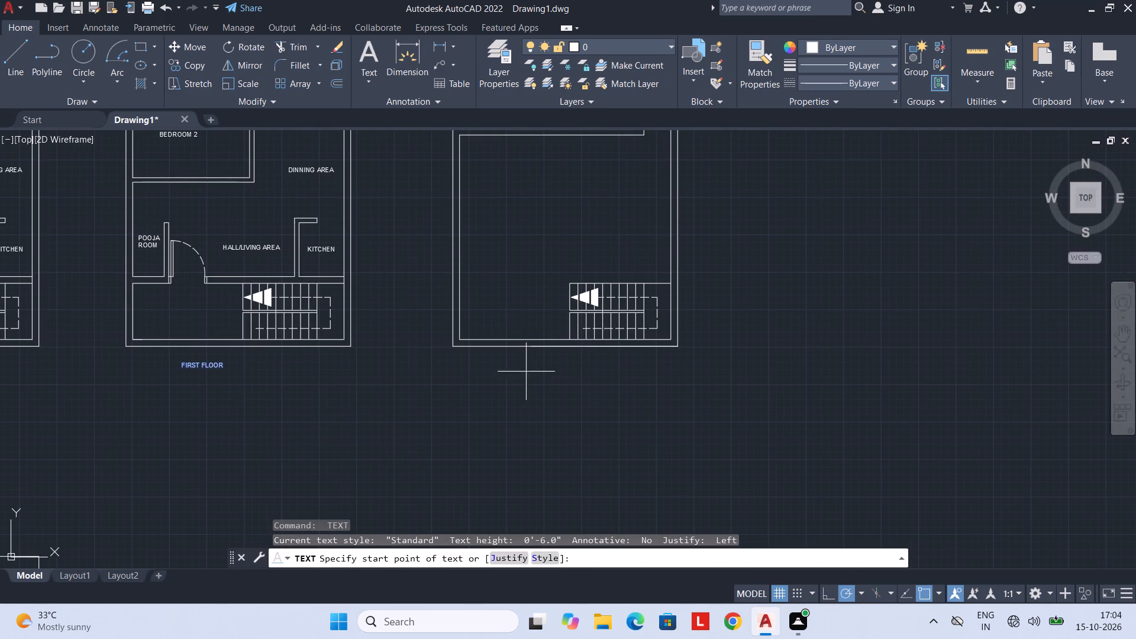
{"action": "left_click", "coordinate": [528, 370]}
{"action": "key", "text": "space"}
{"action": "key", "text": "space"}
{"action": "type", "text": "PRN"}
{"action": "key", "text": "BackSpace"}
{"action": "key", "text": "BackSpace"}
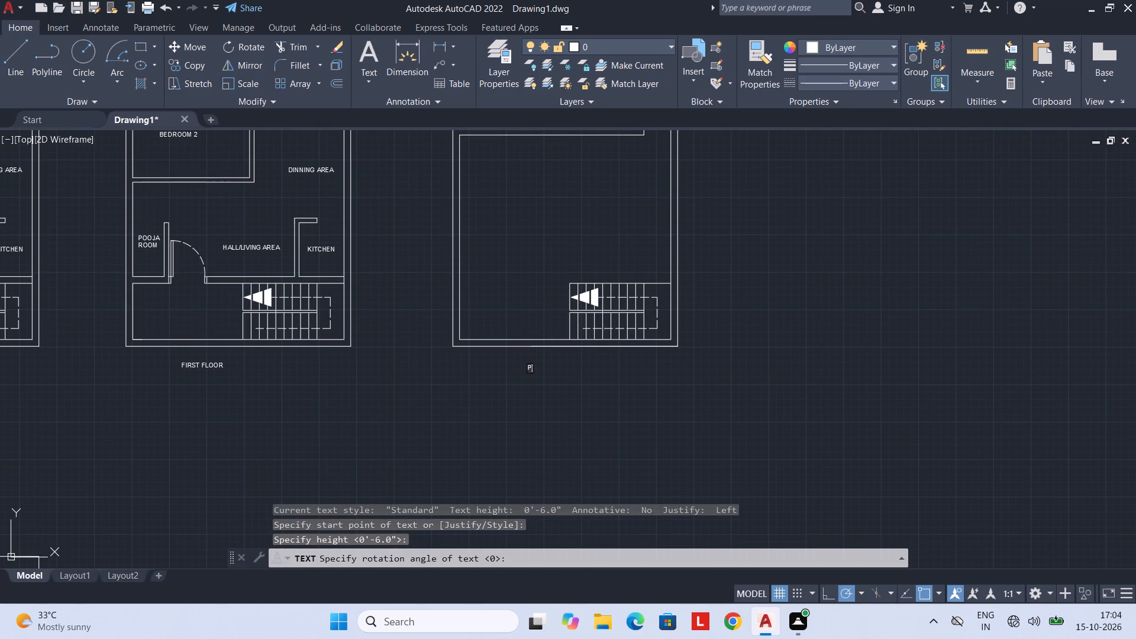
{"action": "type", "text": "ENT HOUSE"}
{"action": "key", "text": "Return"}
{"action": "key", "text": "Return"}
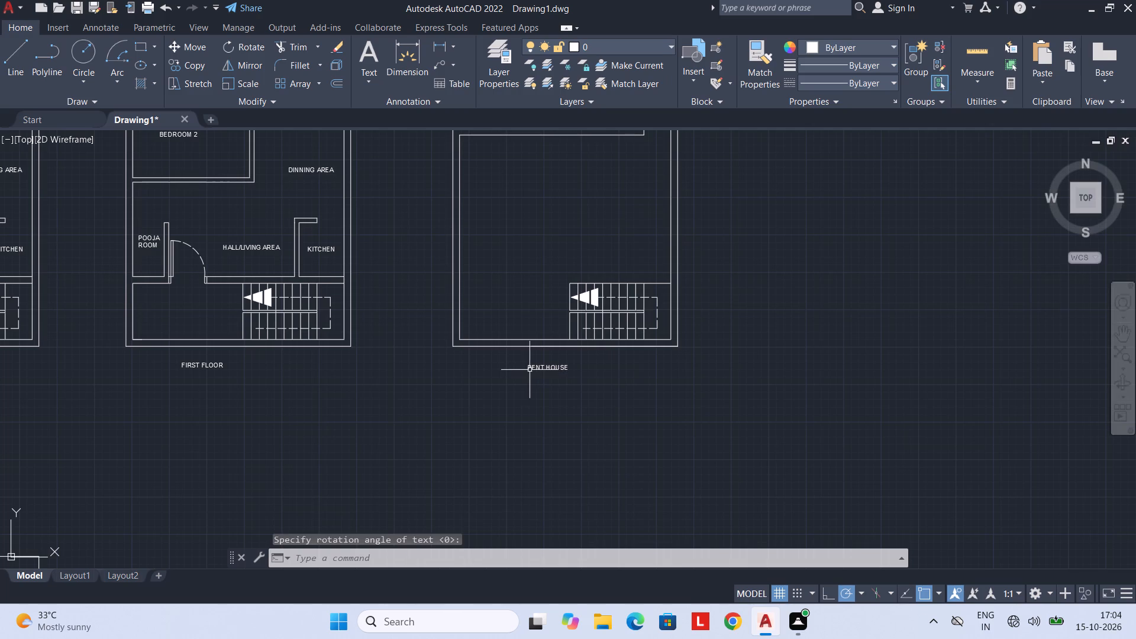
Add a linear dimension of the front elevation's full width, placed just below its base line.
{"action": "scroll", "coordinate": [540, 373], "scroll_direction": "down", "scroll_amount": 2}
{"action": "middle_click_drag", "start_coordinate": [471, 370], "coordinate": [547, 390]}
{"action": "middle_click_drag", "start_coordinate": [394, 237], "coordinate": [414, 246]}
{"action": "middle_click_drag", "start_coordinate": [404, 270], "coordinate": [402, 188]}
{"action": "middle_click_drag", "start_coordinate": [441, 278], "coordinate": [441, 238]}
{"action": "middle_click_drag", "start_coordinate": [430, 328], "coordinate": [433, 306]}
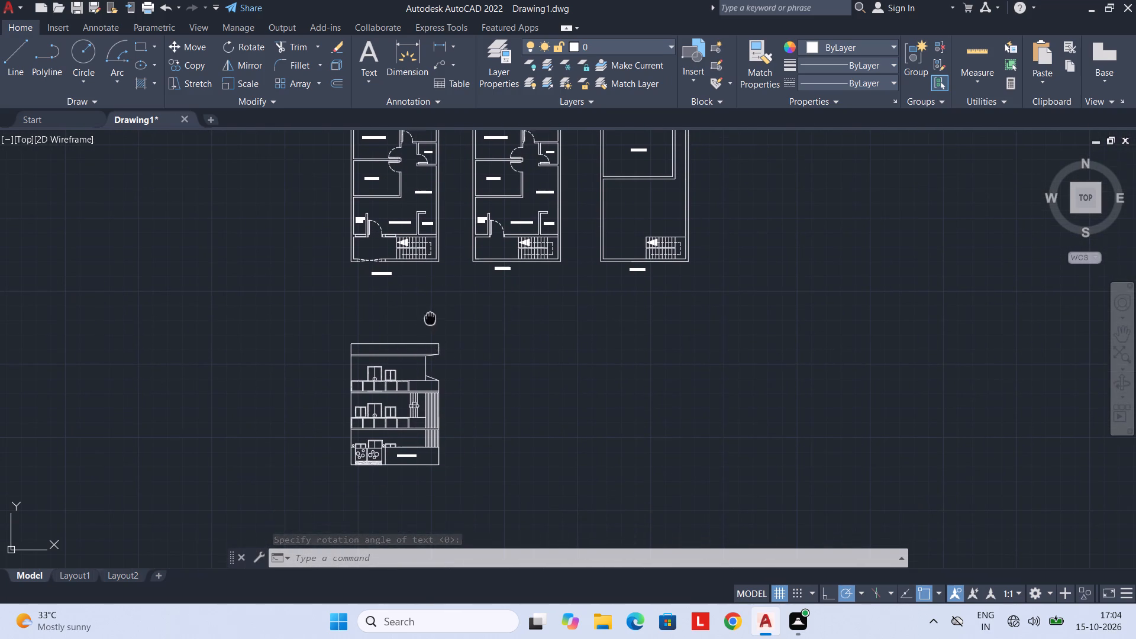
{"action": "middle_click_drag", "start_coordinate": [433, 306], "coordinate": [436, 293]}
{"action": "middle_click_drag", "start_coordinate": [321, 306], "coordinate": [324, 244]}
{"action": "scroll", "coordinate": [373, 270], "scroll_direction": "up", "scroll_amount": 2}
{"action": "middle_click_drag", "start_coordinate": [312, 284], "coordinate": [309, 229]}
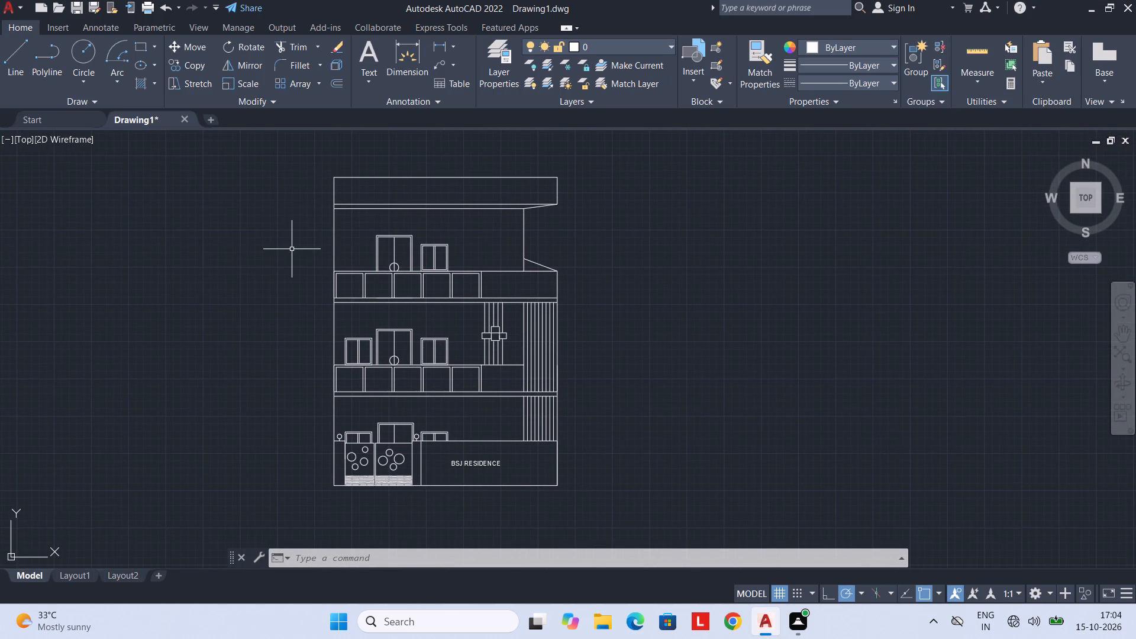
{"action": "middle_click_drag", "start_coordinate": [292, 249], "coordinate": [292, 237]}
{"action": "left_click", "coordinate": [433, 43]}
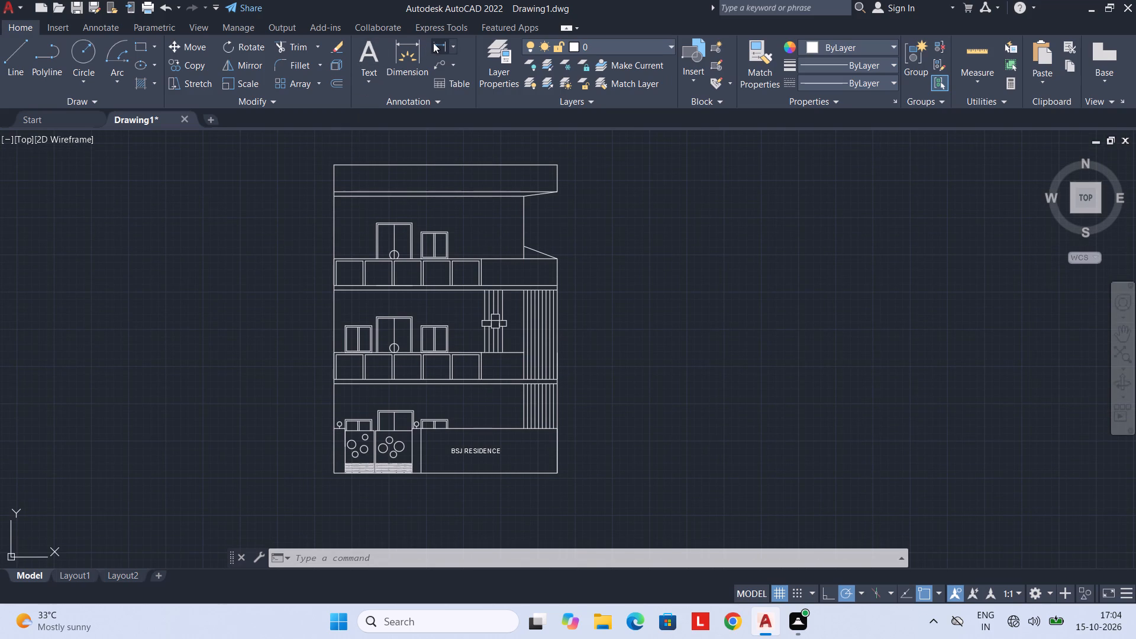
{"action": "left_click", "coordinate": [333, 475]}
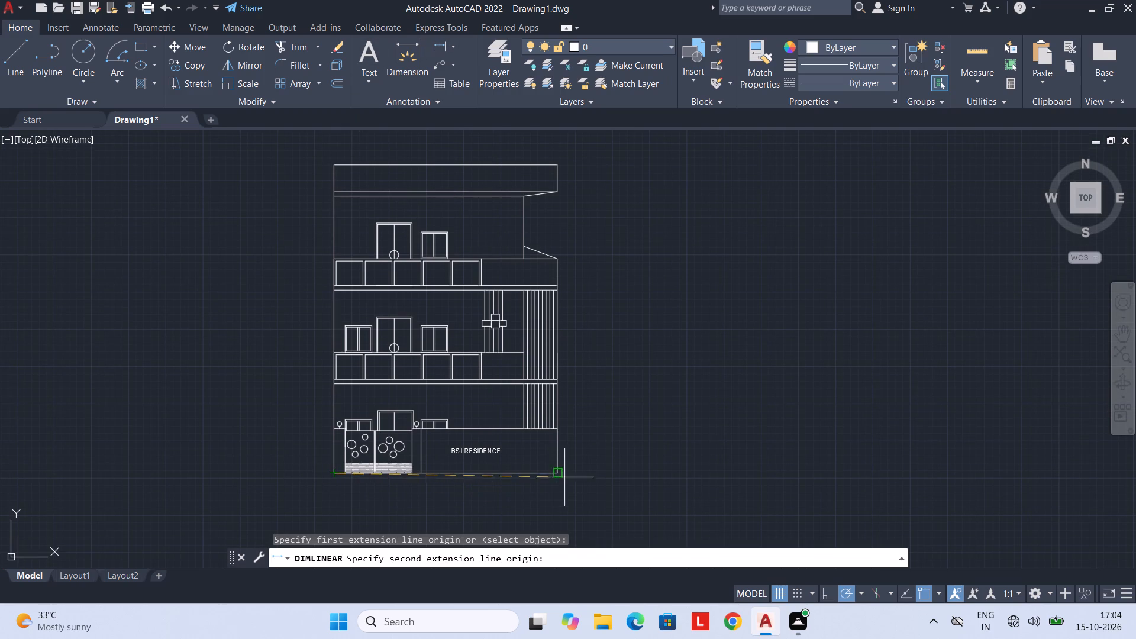
{"action": "left_click", "coordinate": [561, 472]}
{"action": "left_click", "coordinate": [559, 496]}
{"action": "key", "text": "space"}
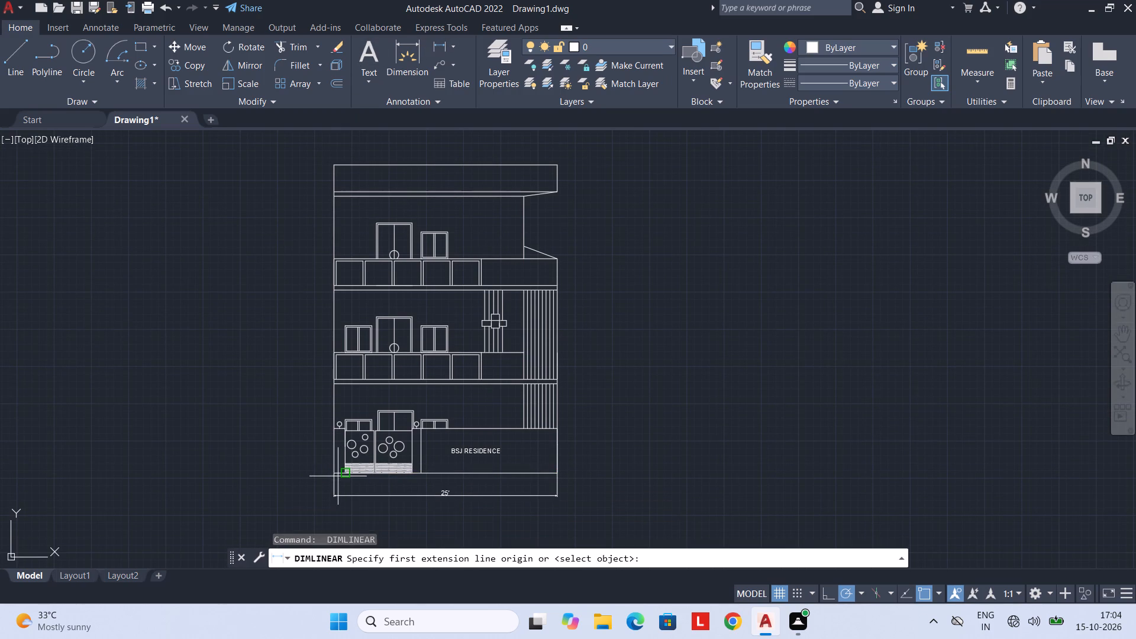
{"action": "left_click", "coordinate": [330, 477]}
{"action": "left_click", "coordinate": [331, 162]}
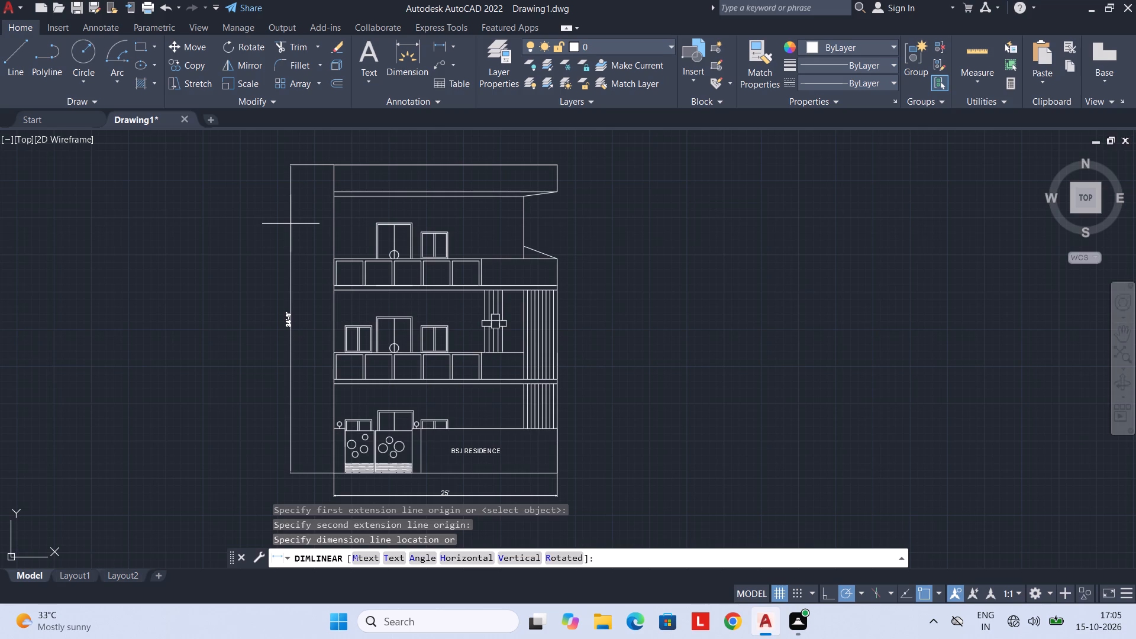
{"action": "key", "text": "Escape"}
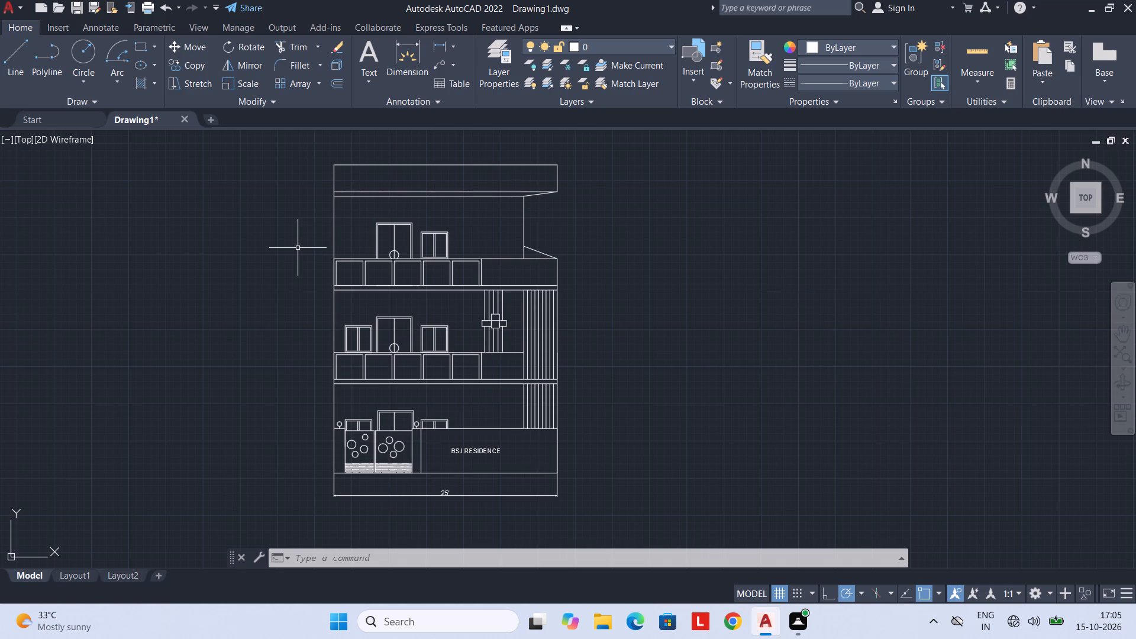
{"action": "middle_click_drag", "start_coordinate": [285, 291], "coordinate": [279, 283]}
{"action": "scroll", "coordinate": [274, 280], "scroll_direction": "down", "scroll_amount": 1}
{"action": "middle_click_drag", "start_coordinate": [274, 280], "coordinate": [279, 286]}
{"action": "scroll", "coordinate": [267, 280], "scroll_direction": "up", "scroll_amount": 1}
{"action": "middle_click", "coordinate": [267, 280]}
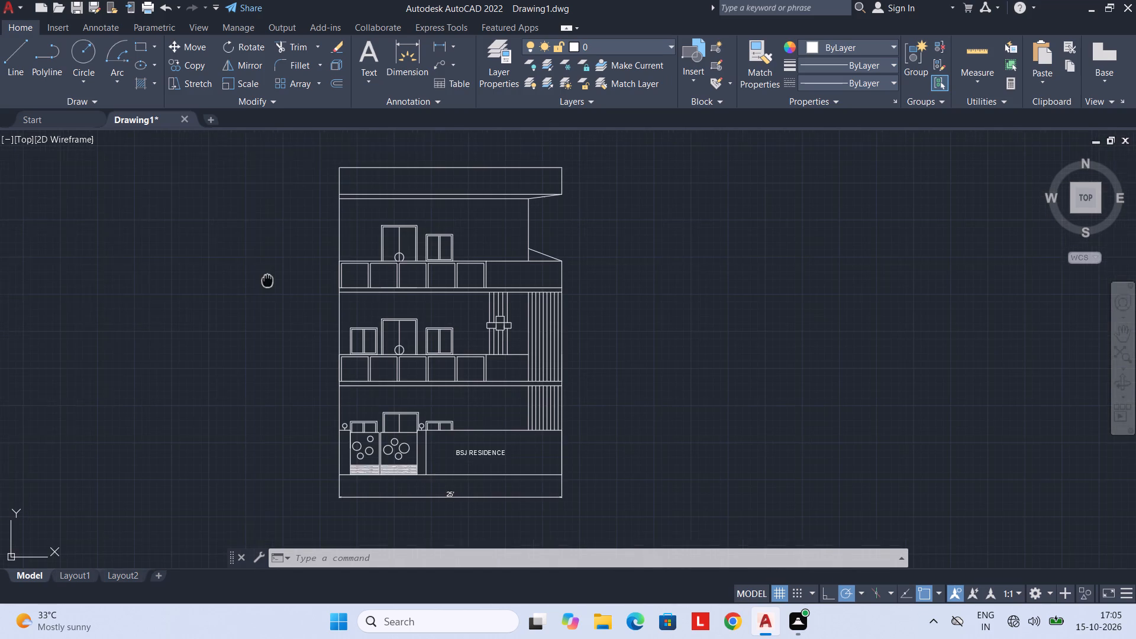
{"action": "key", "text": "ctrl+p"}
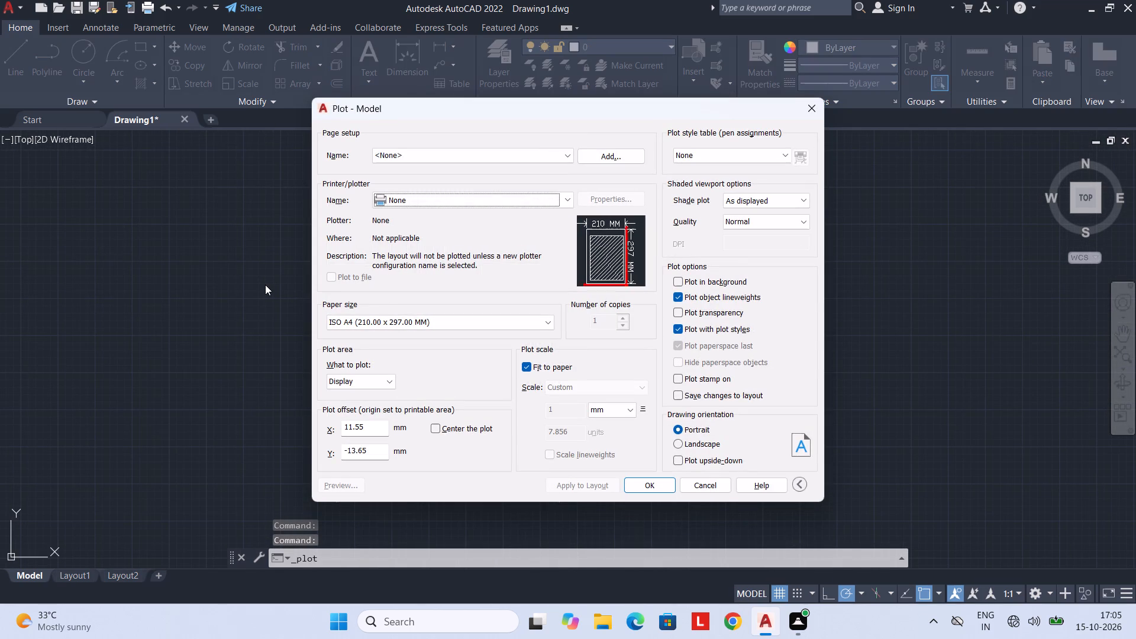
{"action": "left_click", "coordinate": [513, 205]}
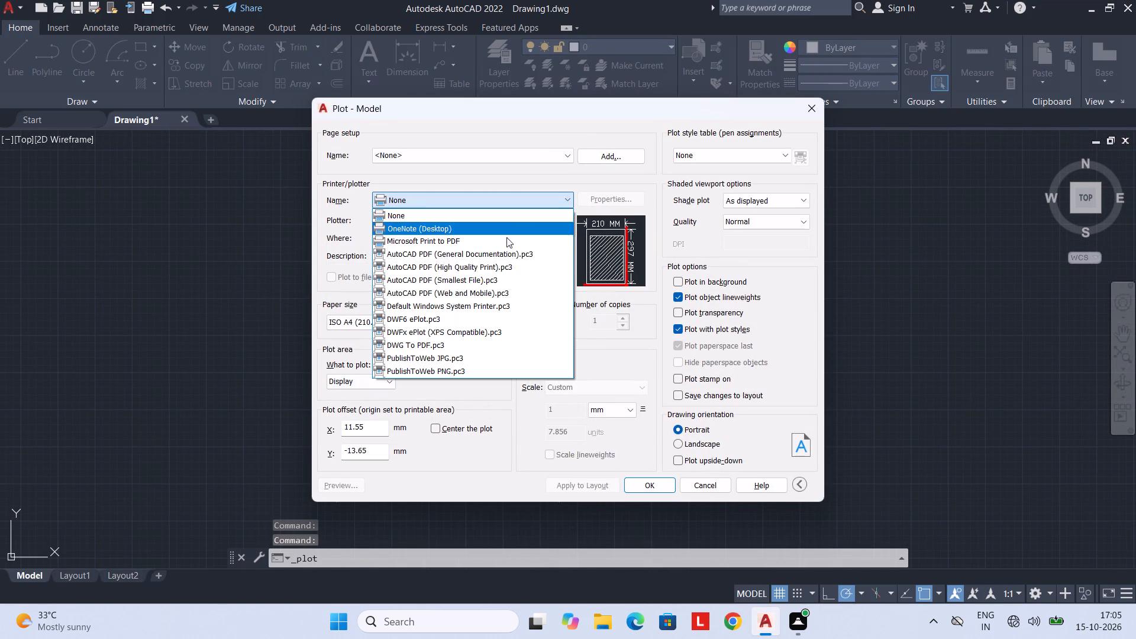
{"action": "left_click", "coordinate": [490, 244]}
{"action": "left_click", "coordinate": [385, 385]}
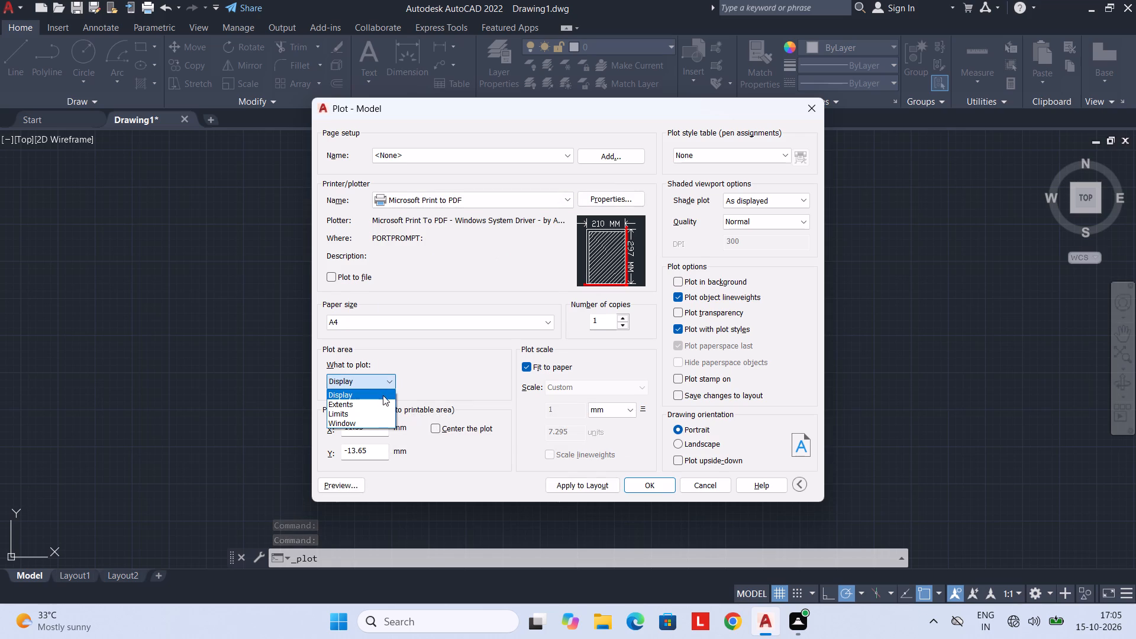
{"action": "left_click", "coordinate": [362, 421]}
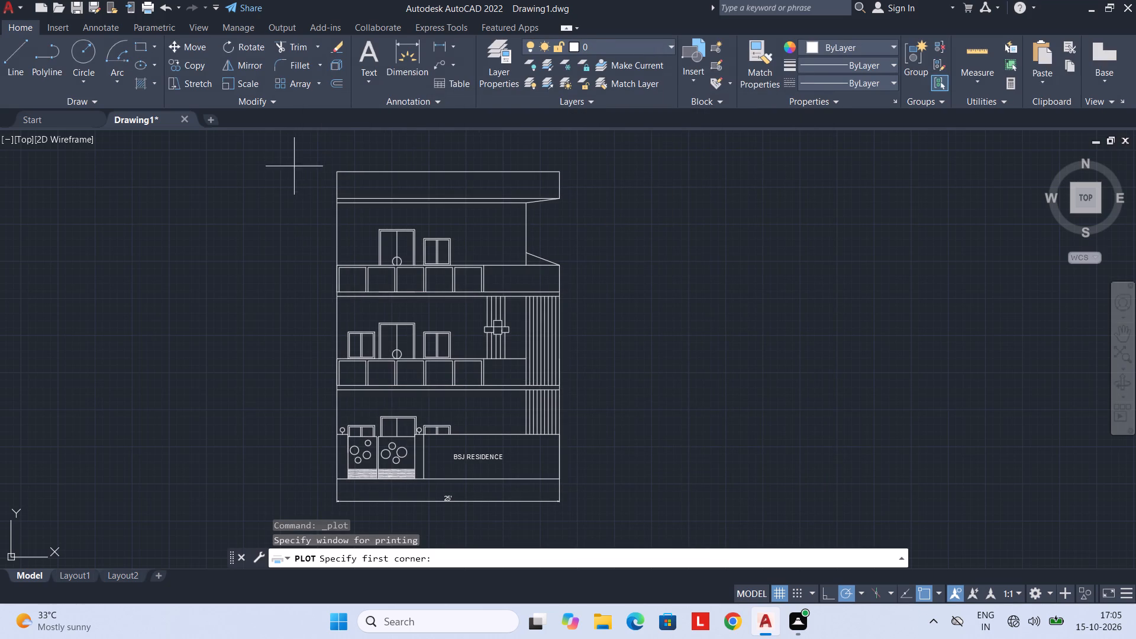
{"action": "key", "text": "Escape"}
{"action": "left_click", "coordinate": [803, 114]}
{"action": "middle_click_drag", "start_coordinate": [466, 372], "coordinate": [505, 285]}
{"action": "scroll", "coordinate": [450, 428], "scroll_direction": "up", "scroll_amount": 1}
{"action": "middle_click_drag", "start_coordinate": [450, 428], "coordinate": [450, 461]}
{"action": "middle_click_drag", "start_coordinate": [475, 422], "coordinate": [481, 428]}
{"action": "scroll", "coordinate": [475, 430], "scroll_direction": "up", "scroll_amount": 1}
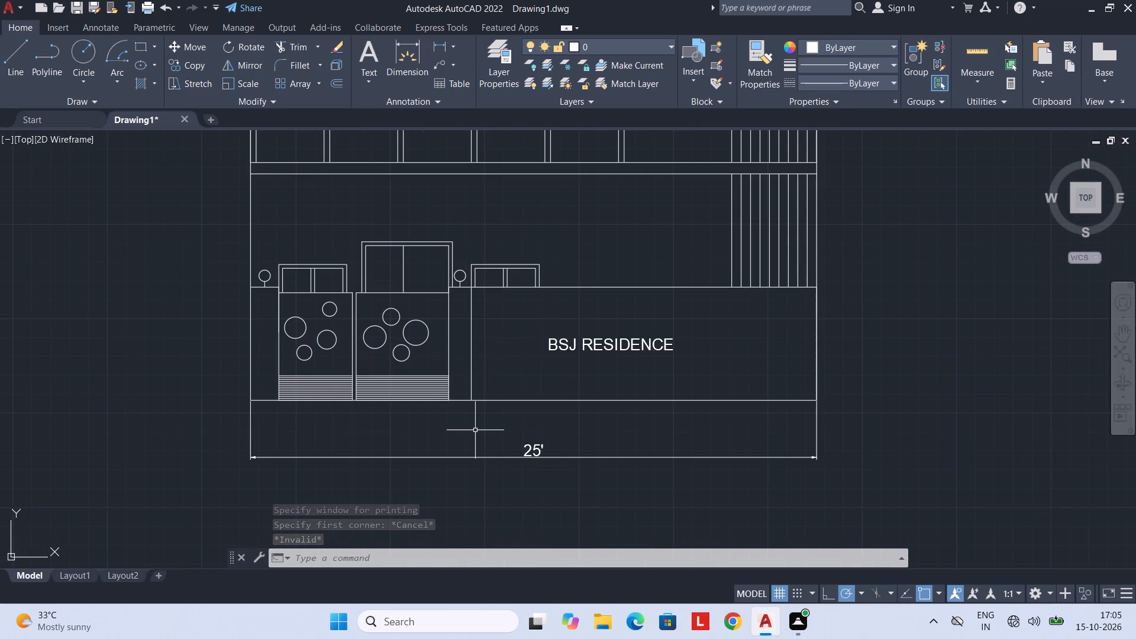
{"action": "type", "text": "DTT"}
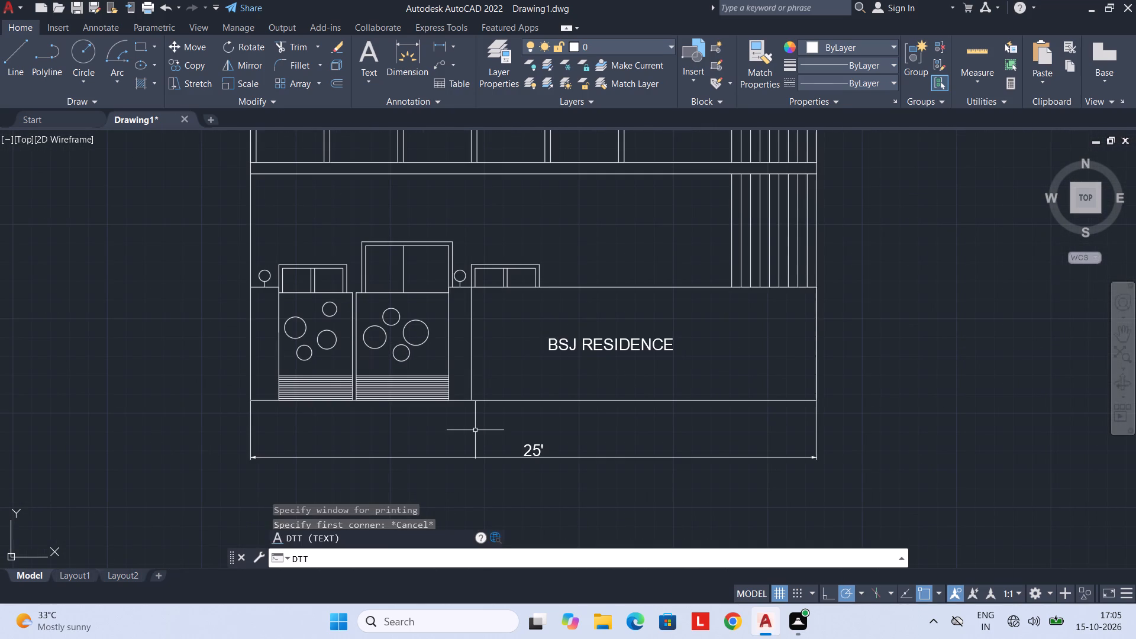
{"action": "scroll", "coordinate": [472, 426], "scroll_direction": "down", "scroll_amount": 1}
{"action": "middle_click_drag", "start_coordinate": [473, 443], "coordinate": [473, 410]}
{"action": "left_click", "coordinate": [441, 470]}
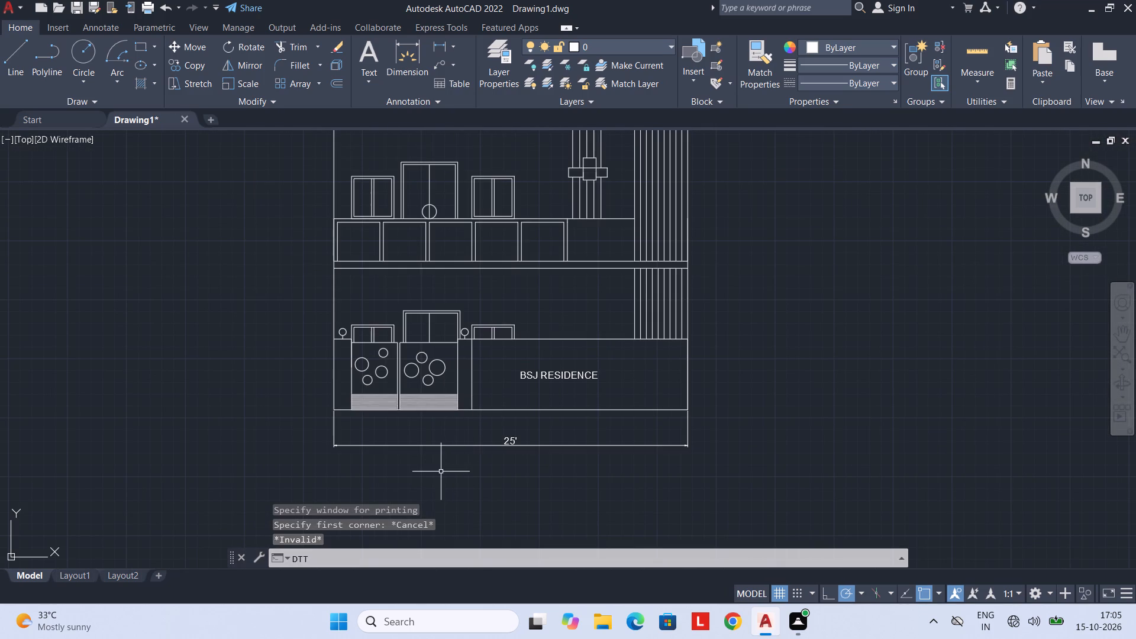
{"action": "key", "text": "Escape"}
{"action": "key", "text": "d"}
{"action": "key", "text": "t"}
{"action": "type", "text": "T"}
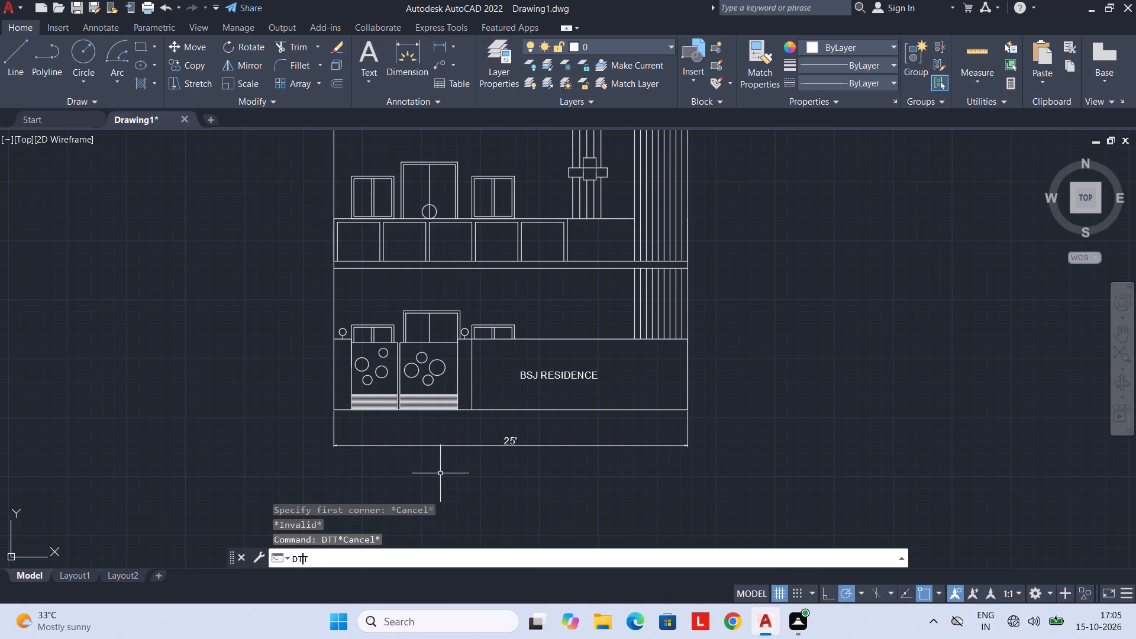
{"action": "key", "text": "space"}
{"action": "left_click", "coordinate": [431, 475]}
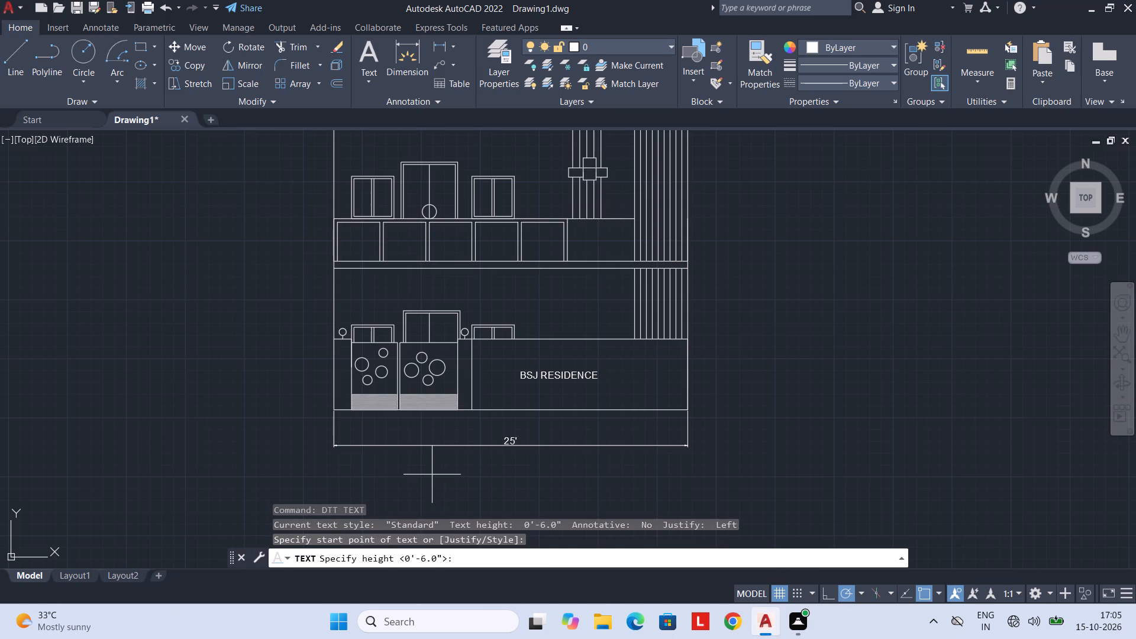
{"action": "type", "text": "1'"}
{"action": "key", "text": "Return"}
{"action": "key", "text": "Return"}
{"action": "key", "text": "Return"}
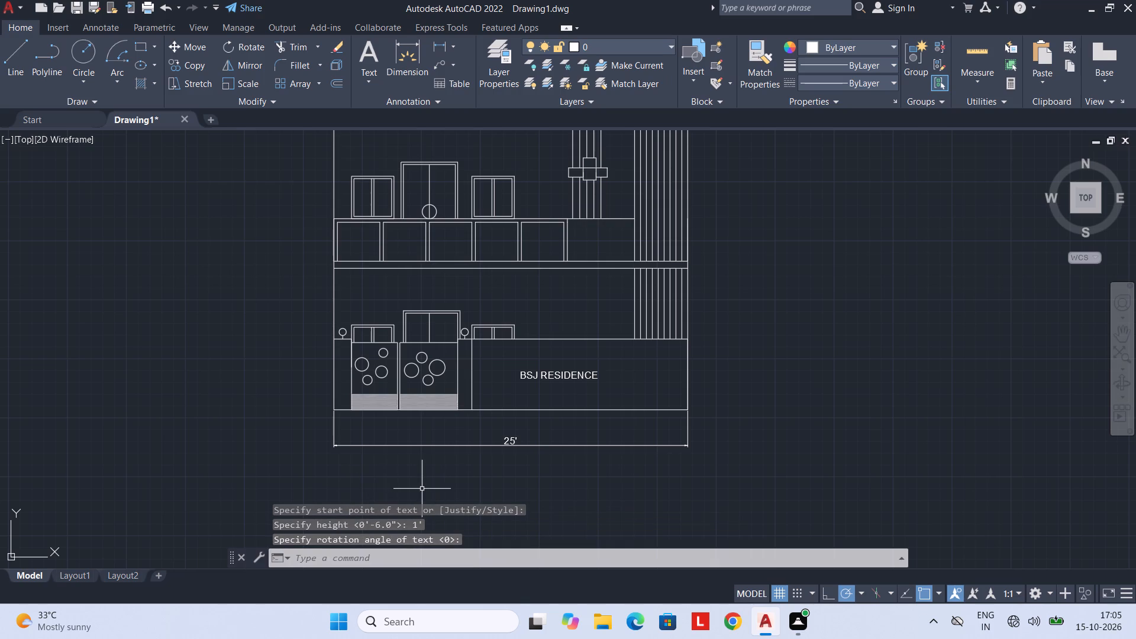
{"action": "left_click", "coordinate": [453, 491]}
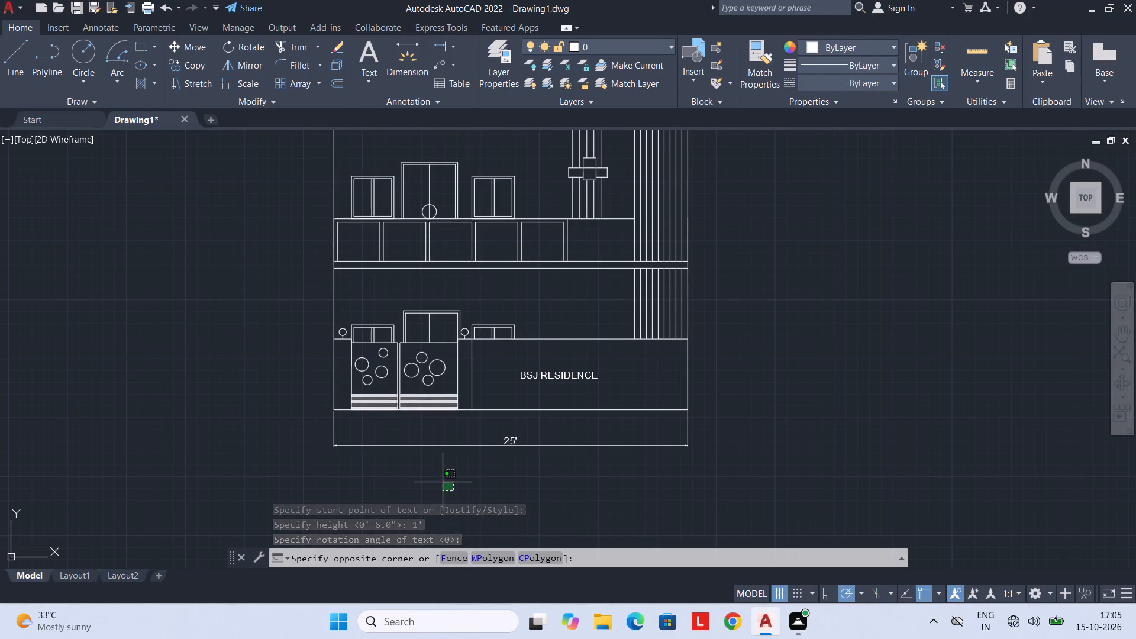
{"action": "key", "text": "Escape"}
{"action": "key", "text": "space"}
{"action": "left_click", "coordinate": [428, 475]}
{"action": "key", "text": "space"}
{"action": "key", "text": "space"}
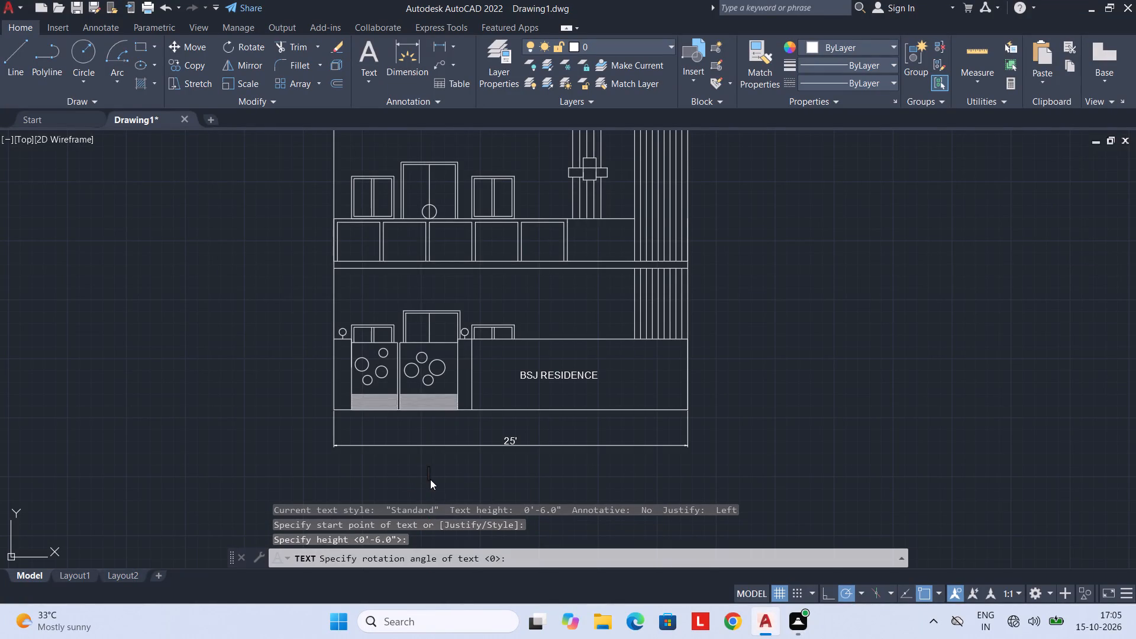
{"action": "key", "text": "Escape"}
Add the single-line text ELEVATION below the front elevation's width dimension, with 1-foot height and 0 rotation.
{"action": "key", "text": "space"}
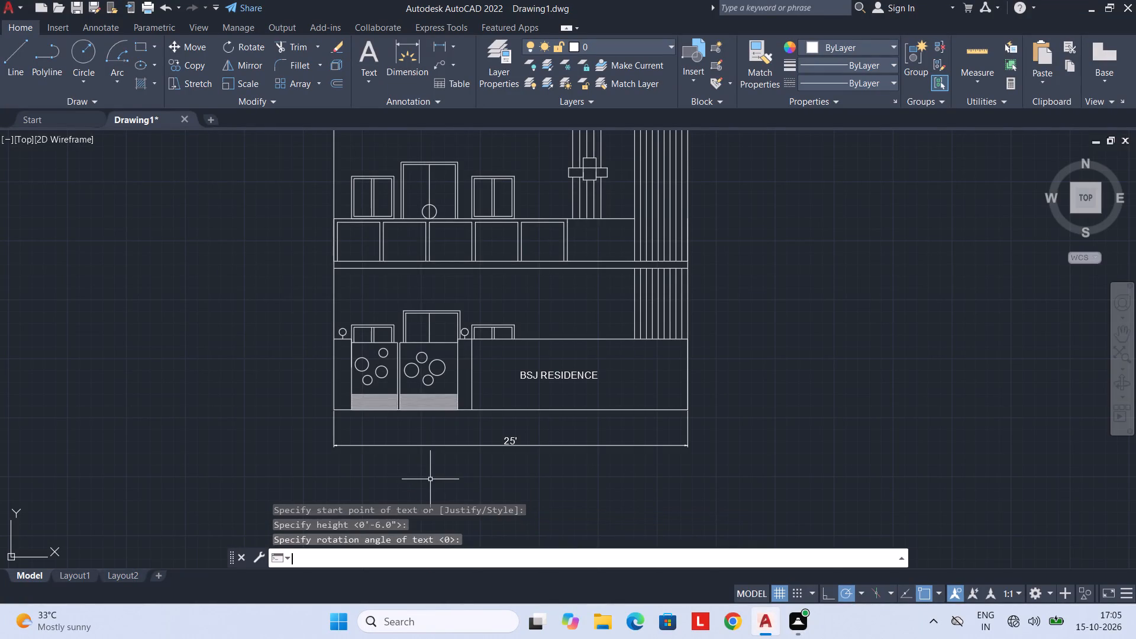
{"action": "left_click", "coordinate": [430, 479]}
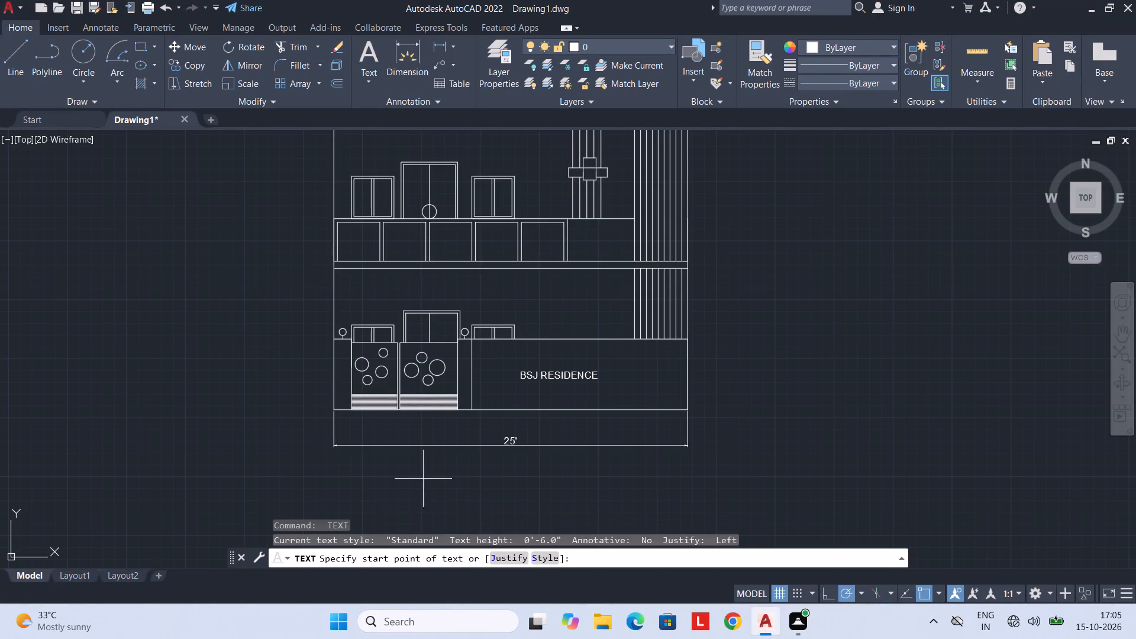
{"action": "left_click", "coordinate": [421, 479]}
{"action": "type", "text": "1'"}
{"action": "key", "text": "Return"}
{"action": "key", "text": "Return"}
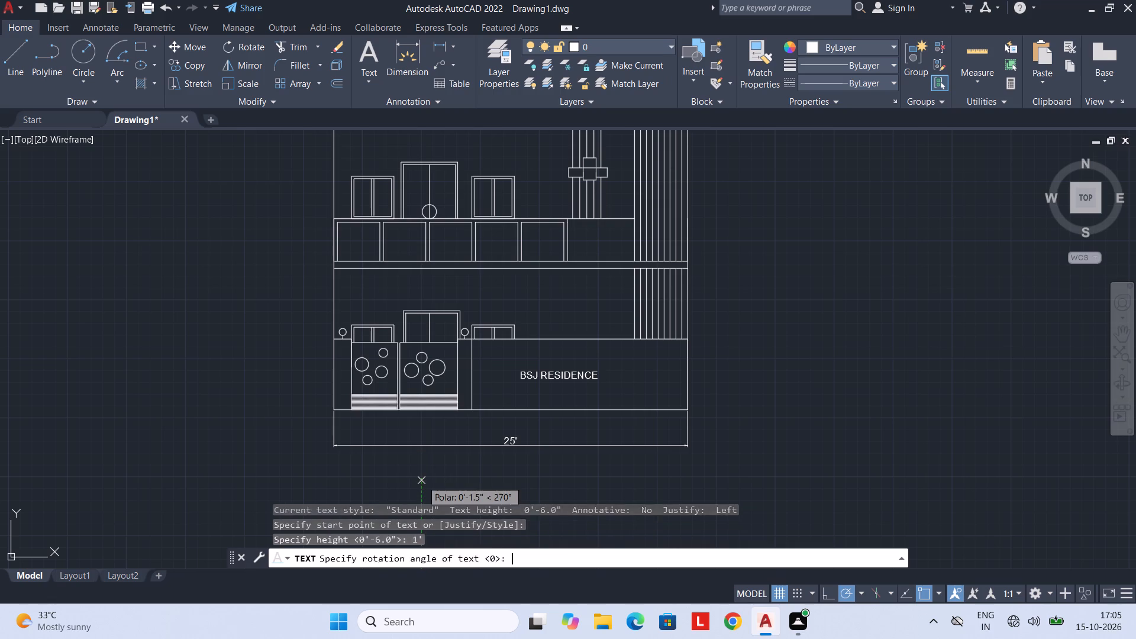
{"action": "type", "text": "ELE"}
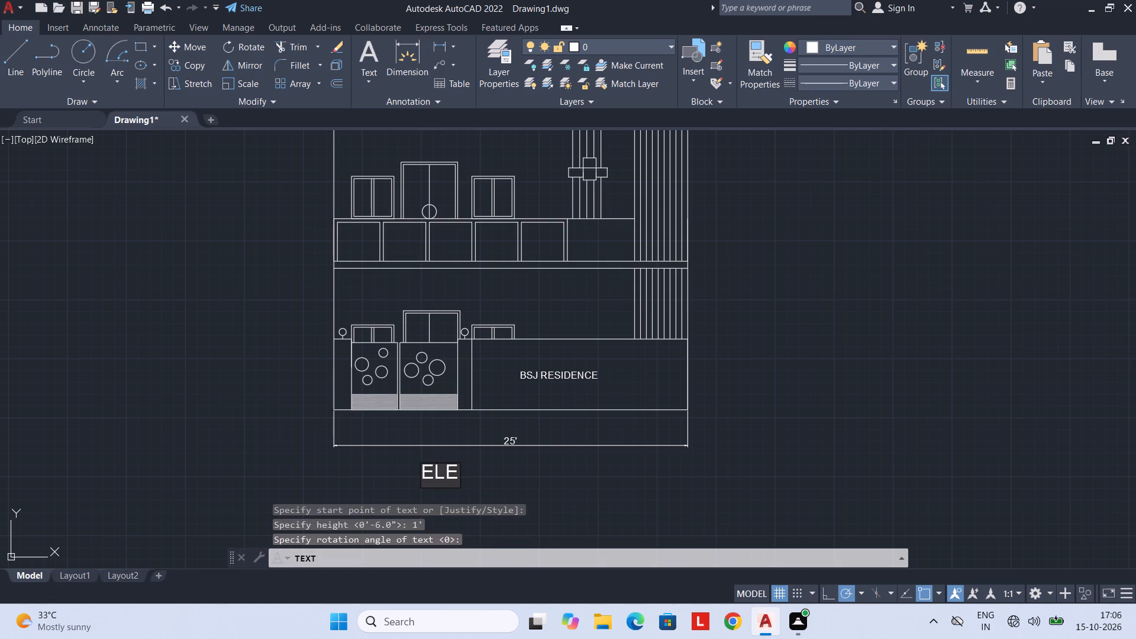
{"action": "type", "text": "VATION"}
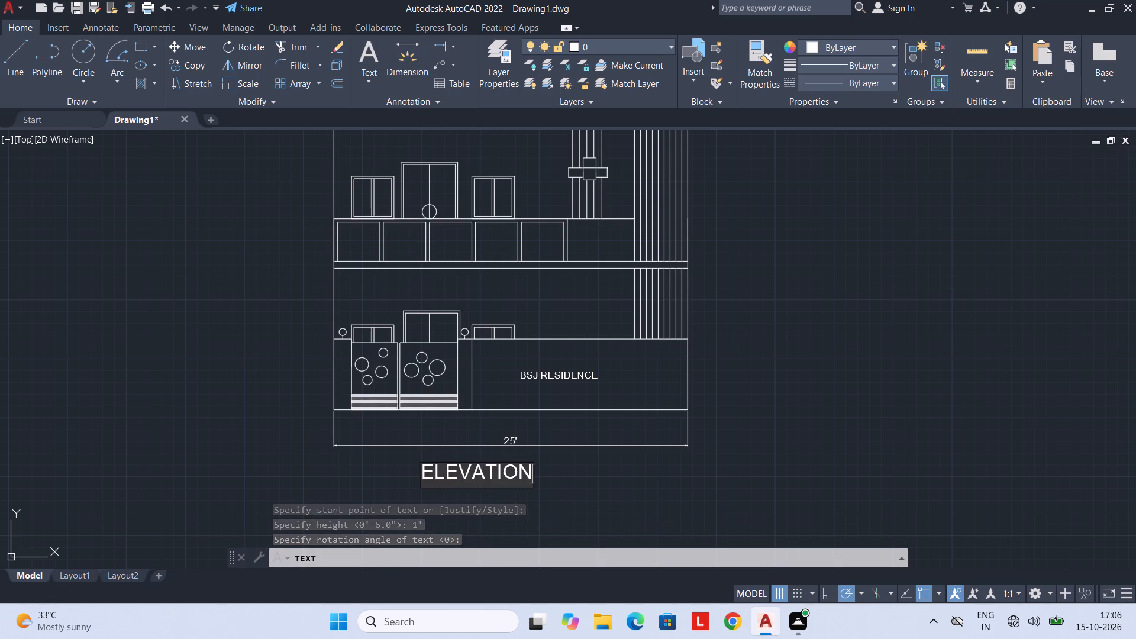
{"action": "key", "text": "Return"}
{"action": "key", "text": "Return"}
Set up a plot with Microsoft Print to PDF, using a window around the front elevation and its ELEVATION label as the plot area.
{"action": "scroll", "coordinate": [449, 481], "scroll_direction": "down", "scroll_amount": 3}
{"action": "middle_click", "coordinate": [443, 444]}
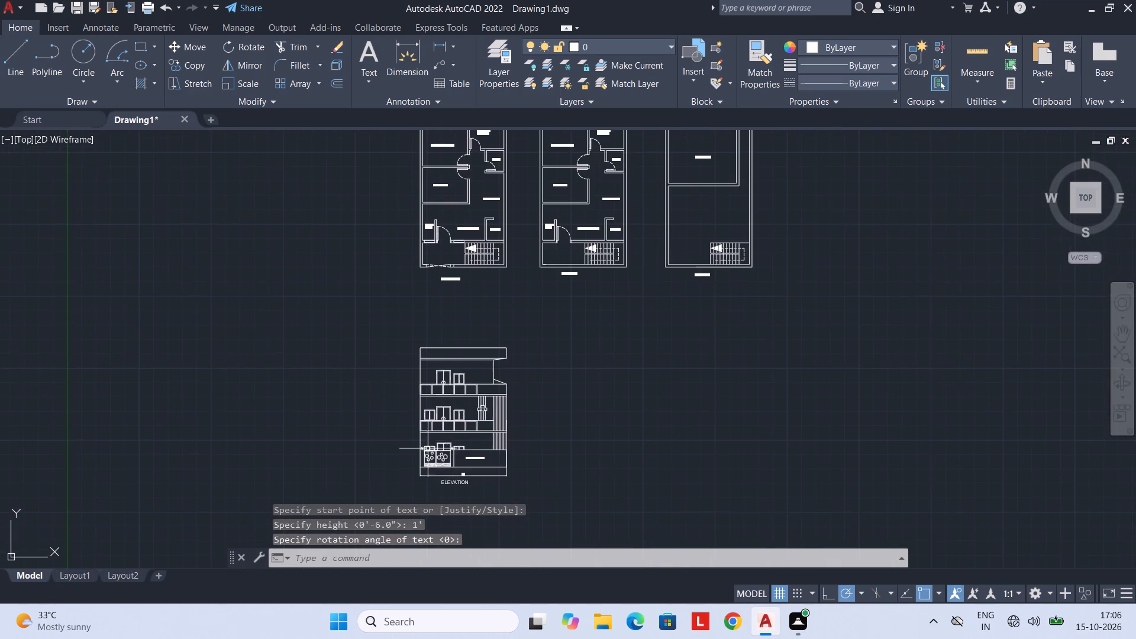
{"action": "scroll", "coordinate": [424, 447], "scroll_direction": "up", "scroll_amount": 1}
{"action": "middle_click_drag", "start_coordinate": [396, 438], "coordinate": [392, 397]}
{"action": "key", "text": "ctrl+p"}
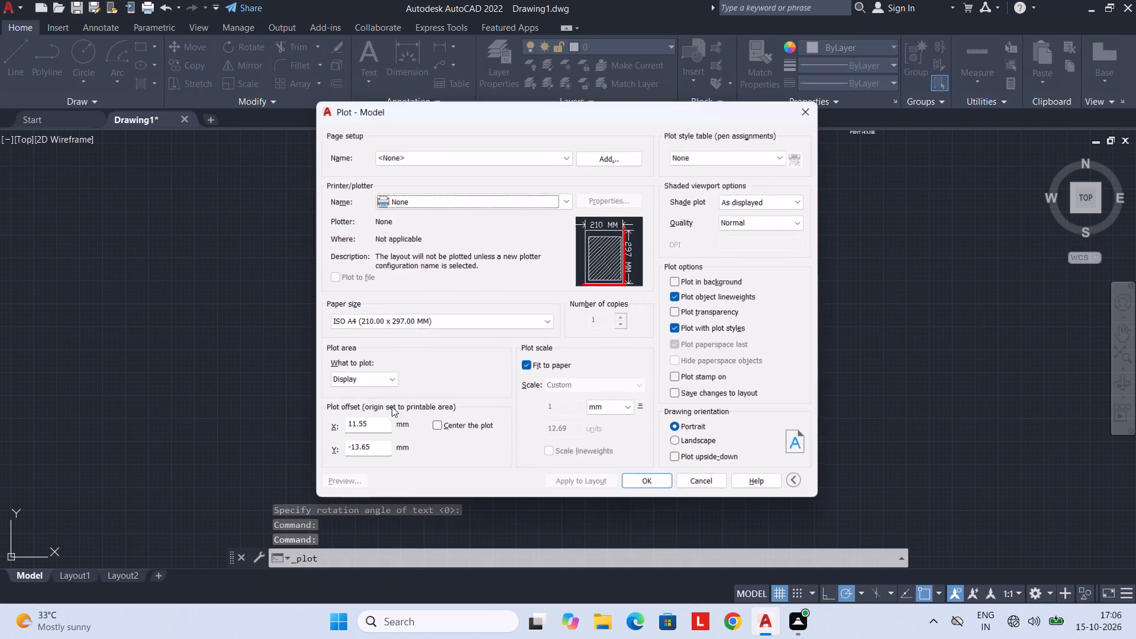
{"action": "left_click", "coordinate": [488, 201]}
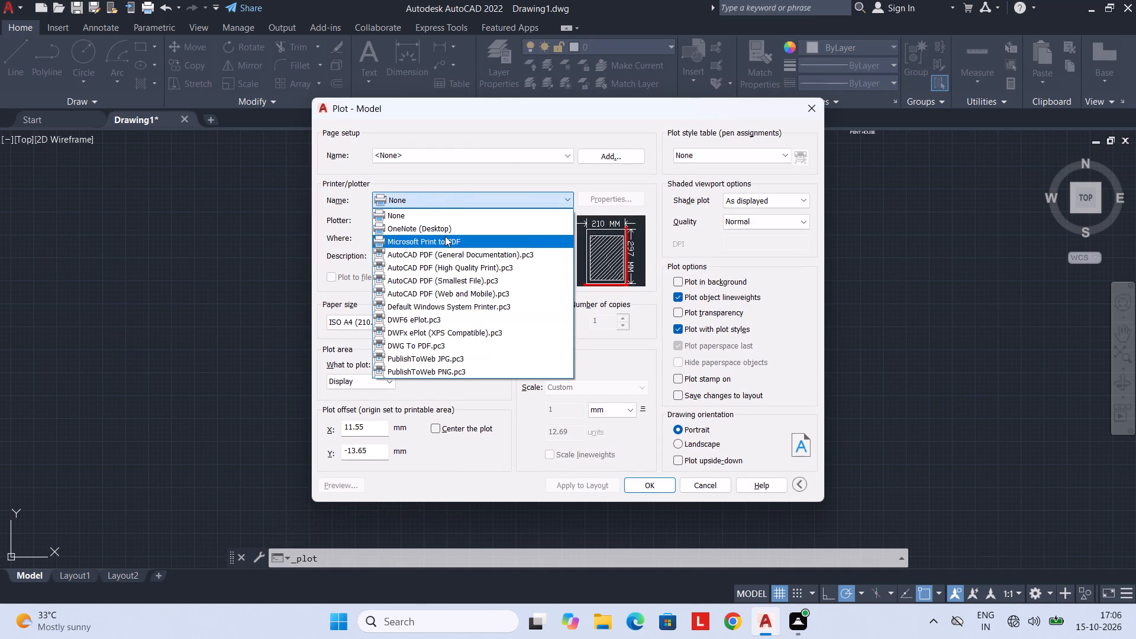
{"action": "left_click", "coordinate": [445, 236]}
{"action": "left_click", "coordinate": [380, 383]}
{"action": "left_click", "coordinate": [360, 423]}
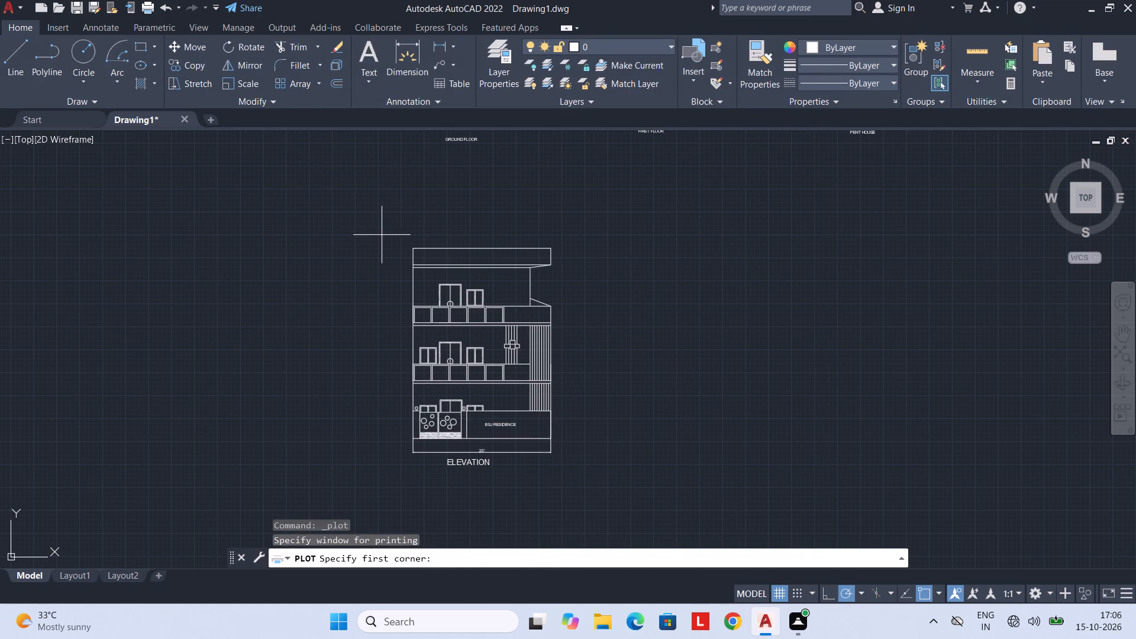
{"action": "left_click", "coordinate": [379, 234]}
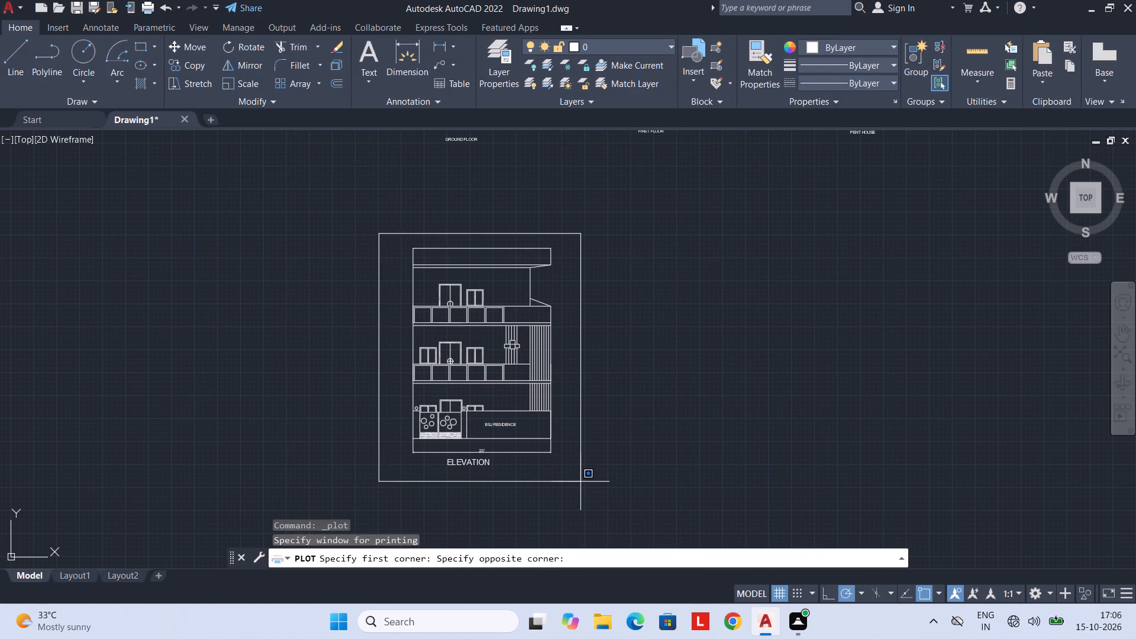
{"action": "left_click", "coordinate": [580, 480]}
Preview the elevation plot to check how it sits on the A4 portrait sheet.
{"action": "left_click", "coordinate": [323, 486]}
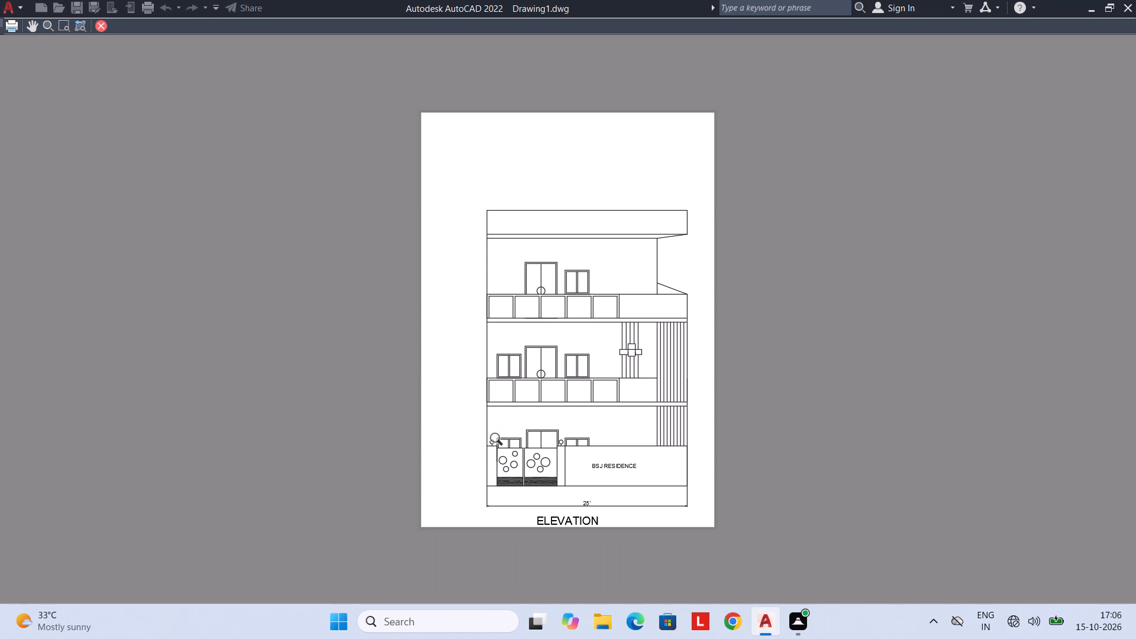
{"action": "key", "text": "Escape"}
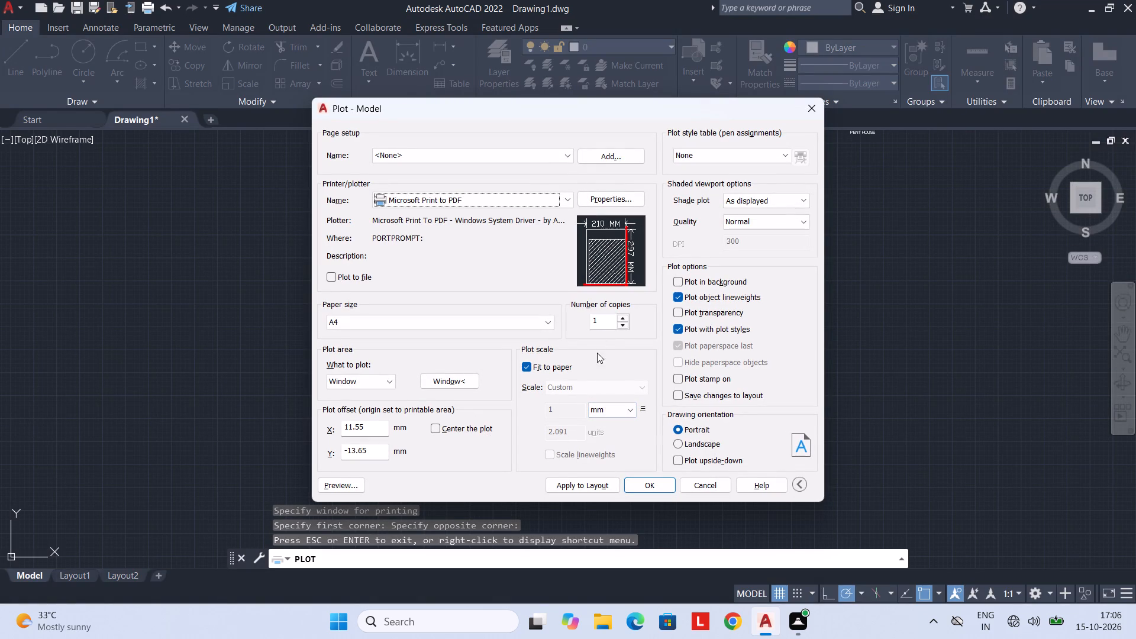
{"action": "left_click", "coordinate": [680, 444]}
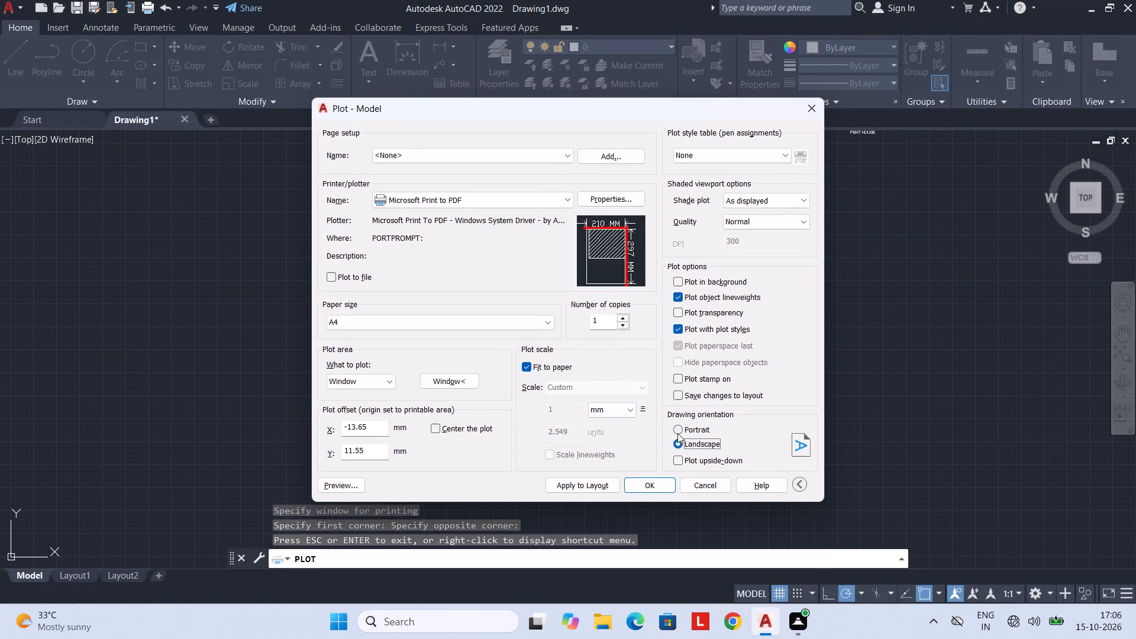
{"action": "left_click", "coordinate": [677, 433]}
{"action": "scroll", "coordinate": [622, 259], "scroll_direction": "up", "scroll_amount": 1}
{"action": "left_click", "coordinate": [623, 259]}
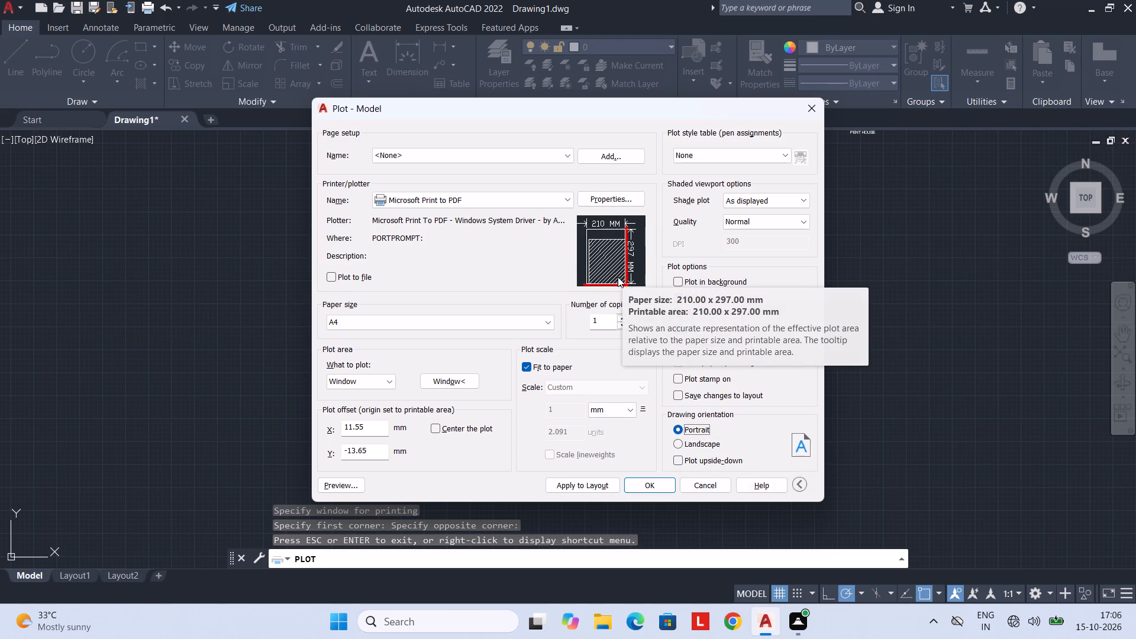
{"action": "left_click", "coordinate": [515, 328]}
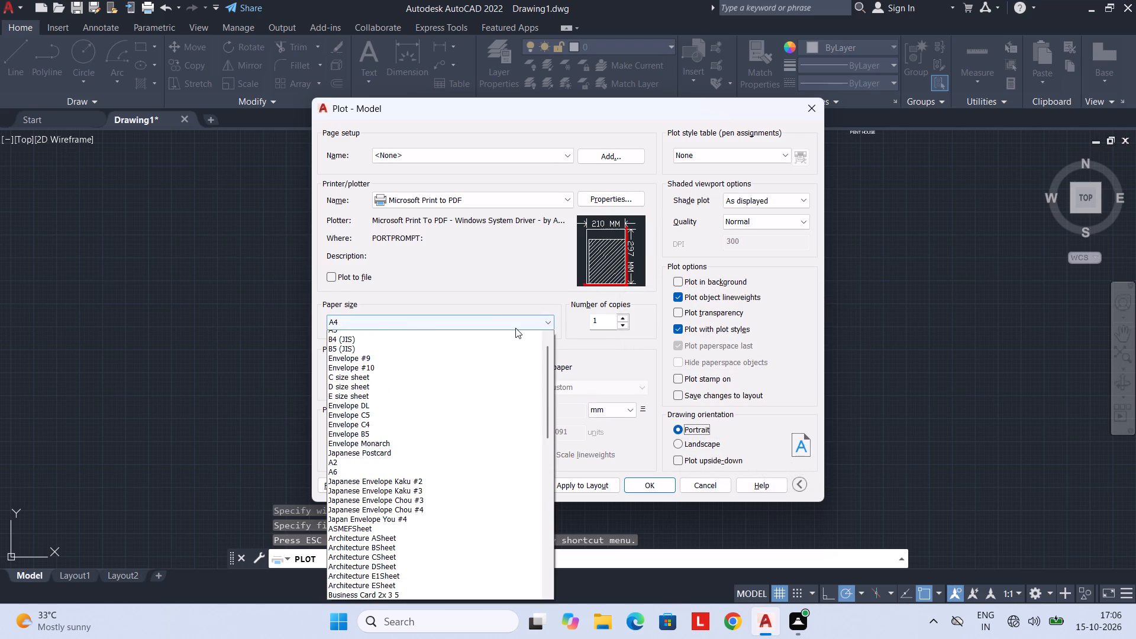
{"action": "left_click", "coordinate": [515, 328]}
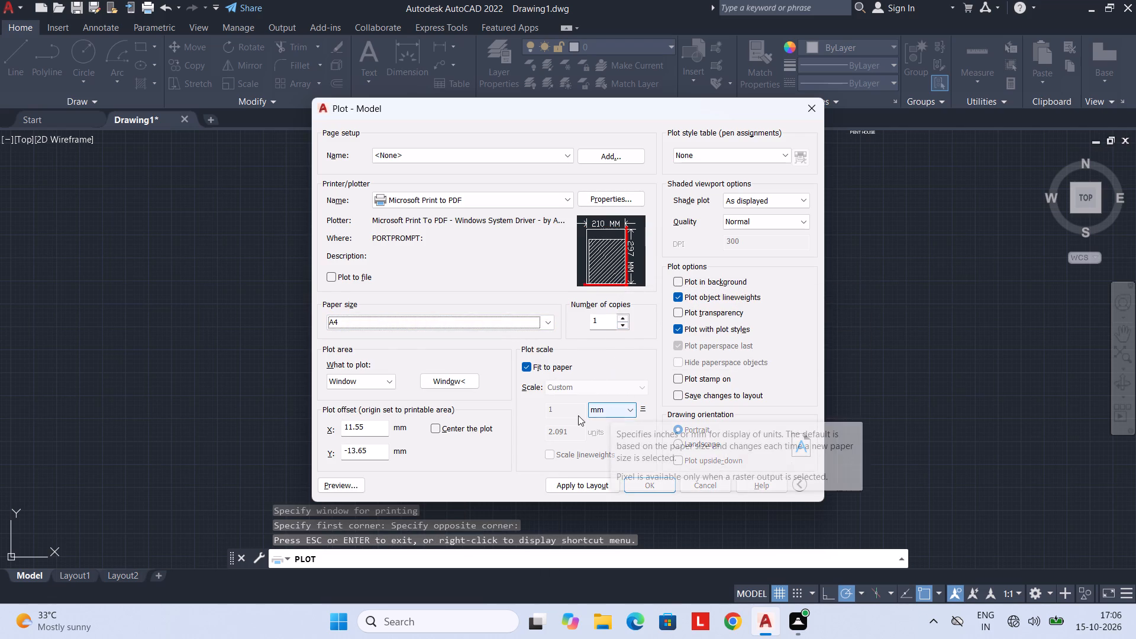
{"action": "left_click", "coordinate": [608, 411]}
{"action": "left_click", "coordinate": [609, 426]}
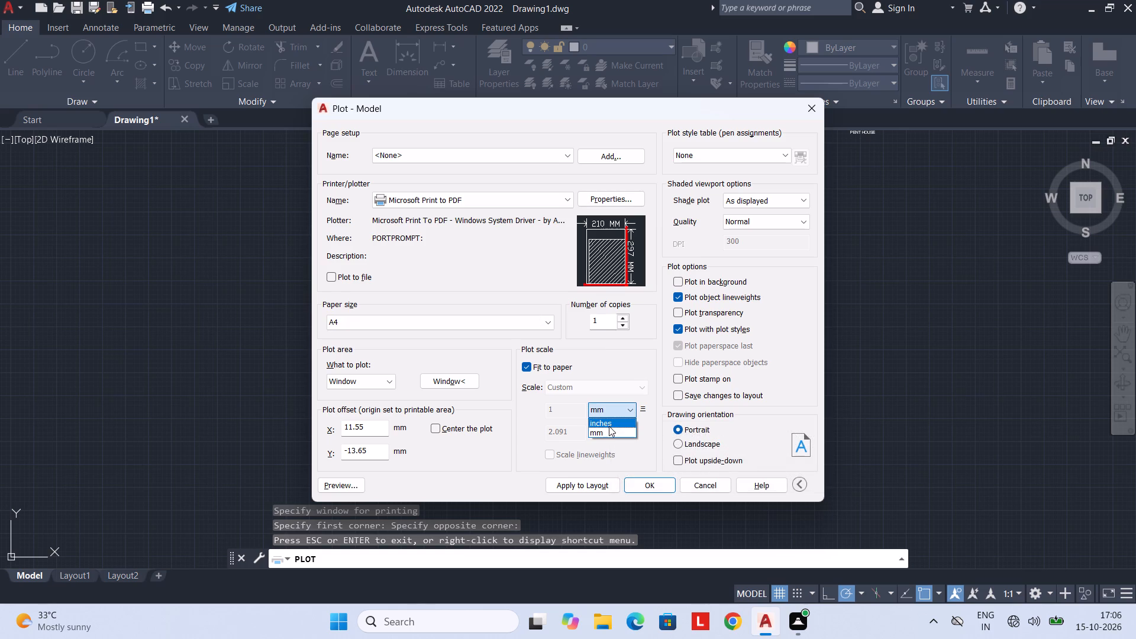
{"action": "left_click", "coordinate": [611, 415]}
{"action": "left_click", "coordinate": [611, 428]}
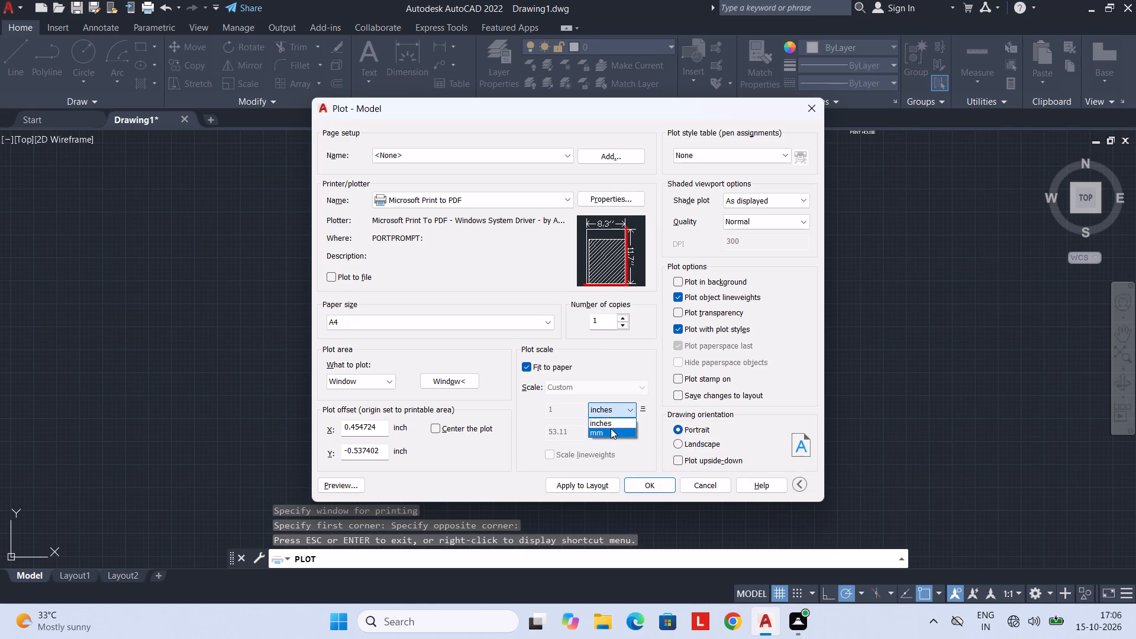
Turn off fit to paper and set the custom plot scale to 1 mm = 3 units.
{"action": "left_click", "coordinate": [524, 366]}
{"action": "left_click", "coordinate": [570, 433]}
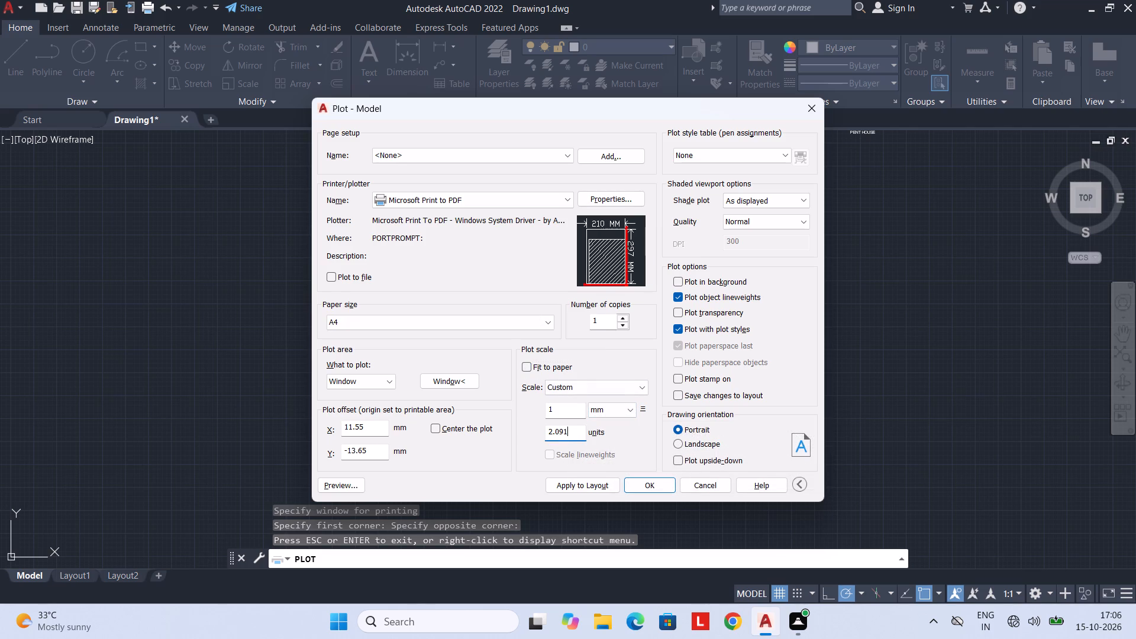
{"action": "left_click_drag", "start_coordinate": [570, 433], "coordinate": [542, 430]}
{"action": "key", "text": "3"}
{"action": "key", "text": "Return"}
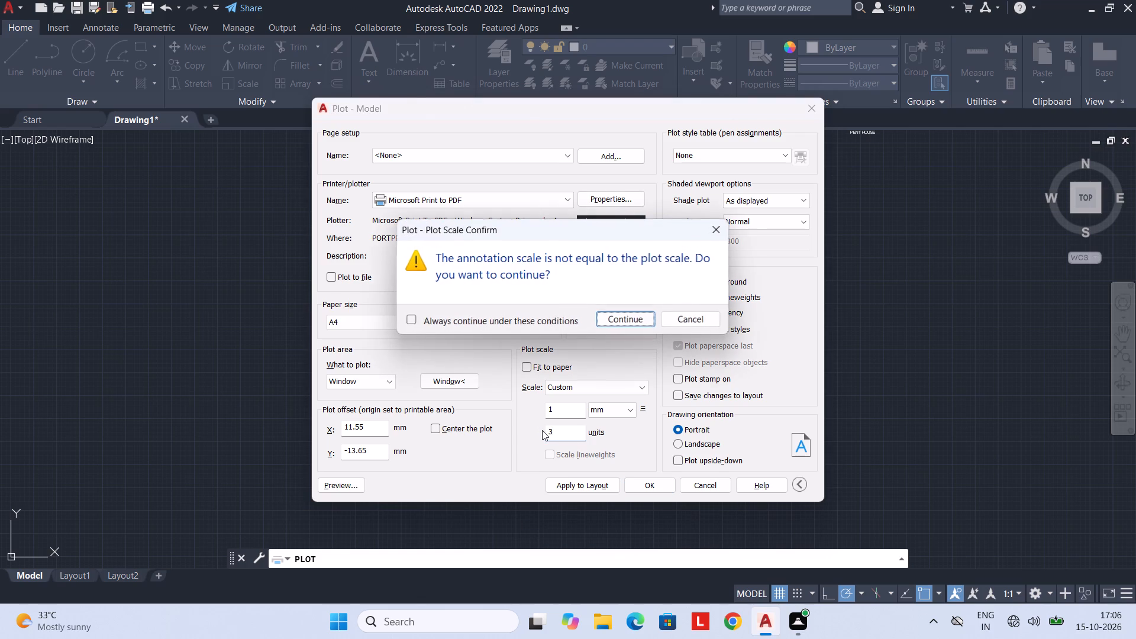
{"action": "left_click", "coordinate": [701, 322]}
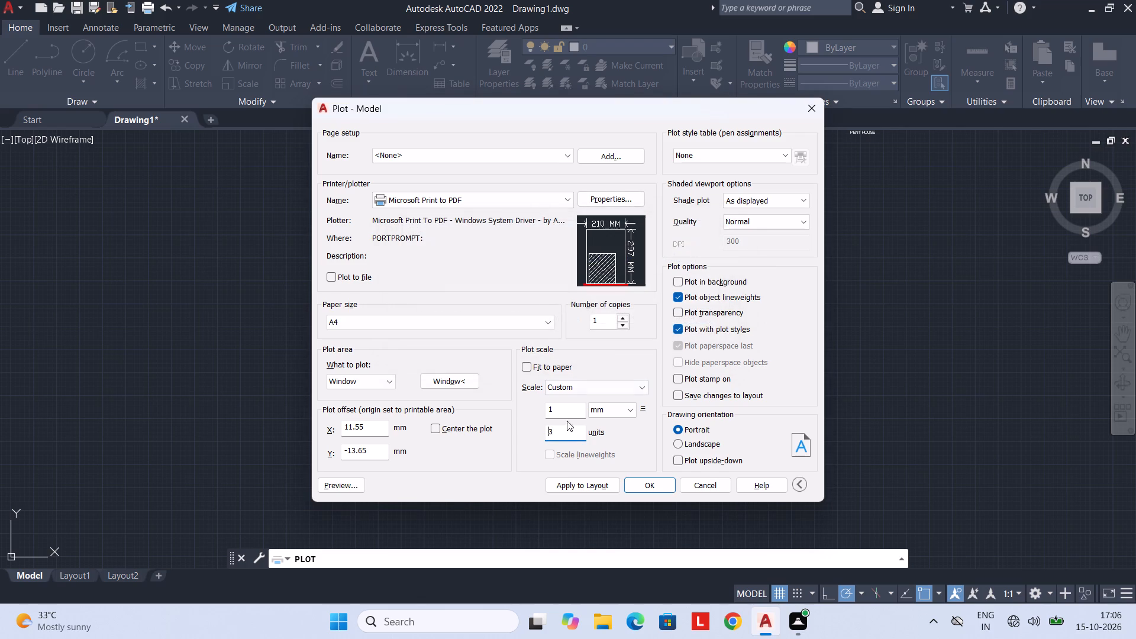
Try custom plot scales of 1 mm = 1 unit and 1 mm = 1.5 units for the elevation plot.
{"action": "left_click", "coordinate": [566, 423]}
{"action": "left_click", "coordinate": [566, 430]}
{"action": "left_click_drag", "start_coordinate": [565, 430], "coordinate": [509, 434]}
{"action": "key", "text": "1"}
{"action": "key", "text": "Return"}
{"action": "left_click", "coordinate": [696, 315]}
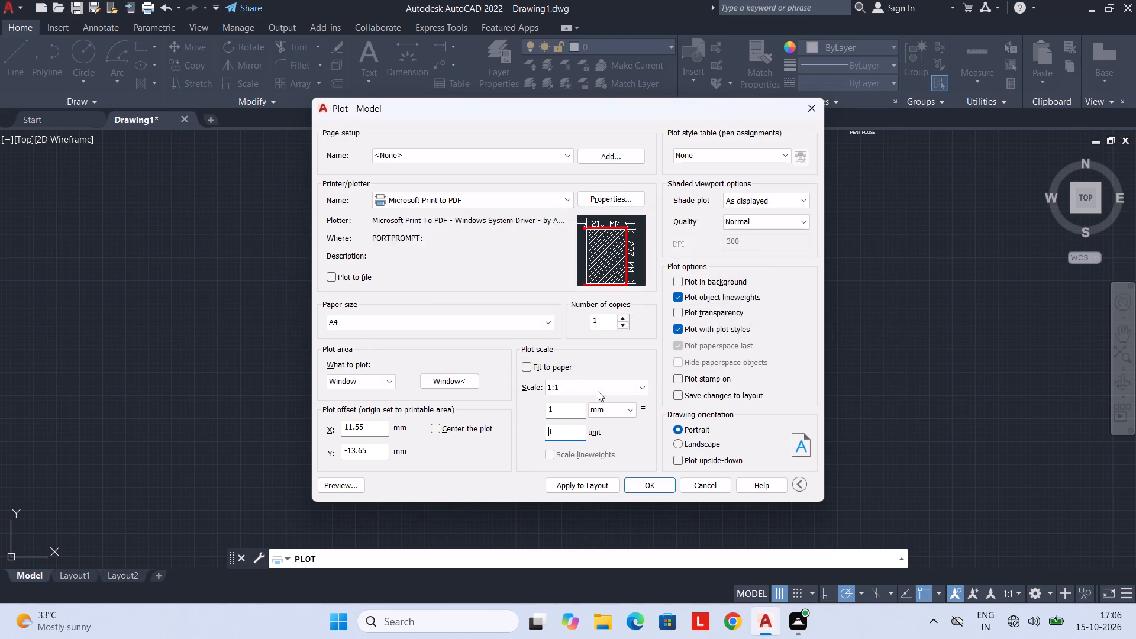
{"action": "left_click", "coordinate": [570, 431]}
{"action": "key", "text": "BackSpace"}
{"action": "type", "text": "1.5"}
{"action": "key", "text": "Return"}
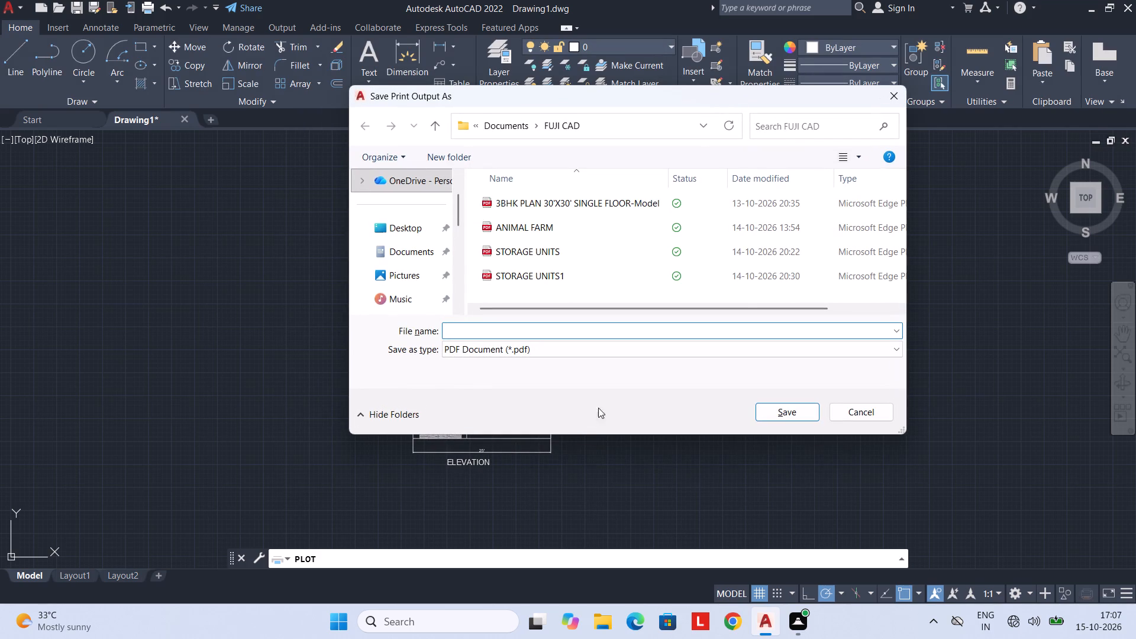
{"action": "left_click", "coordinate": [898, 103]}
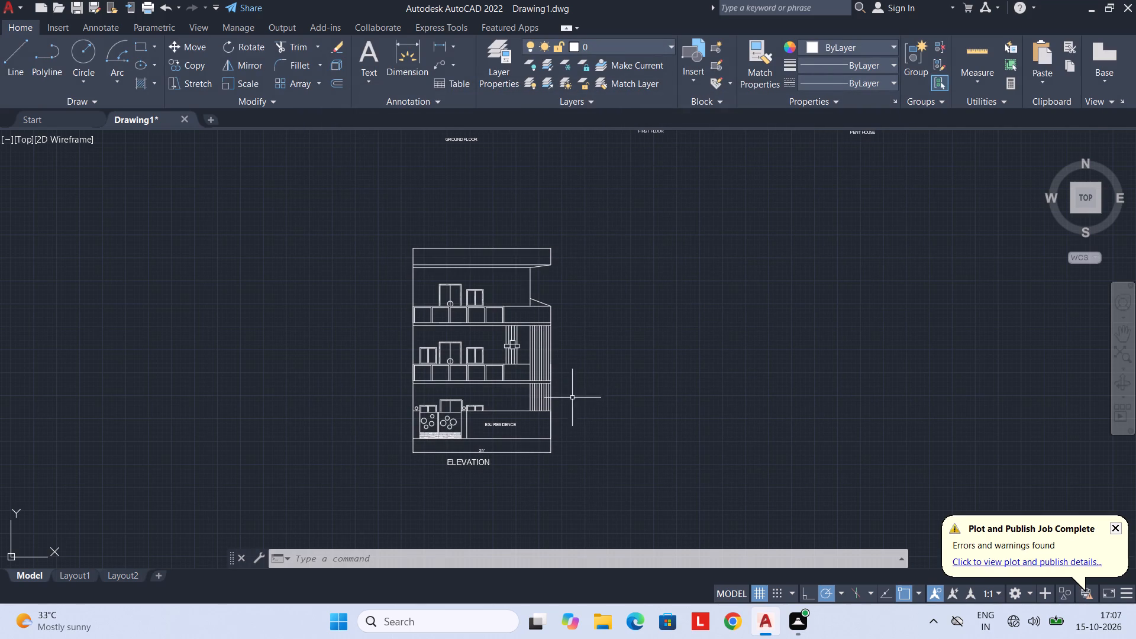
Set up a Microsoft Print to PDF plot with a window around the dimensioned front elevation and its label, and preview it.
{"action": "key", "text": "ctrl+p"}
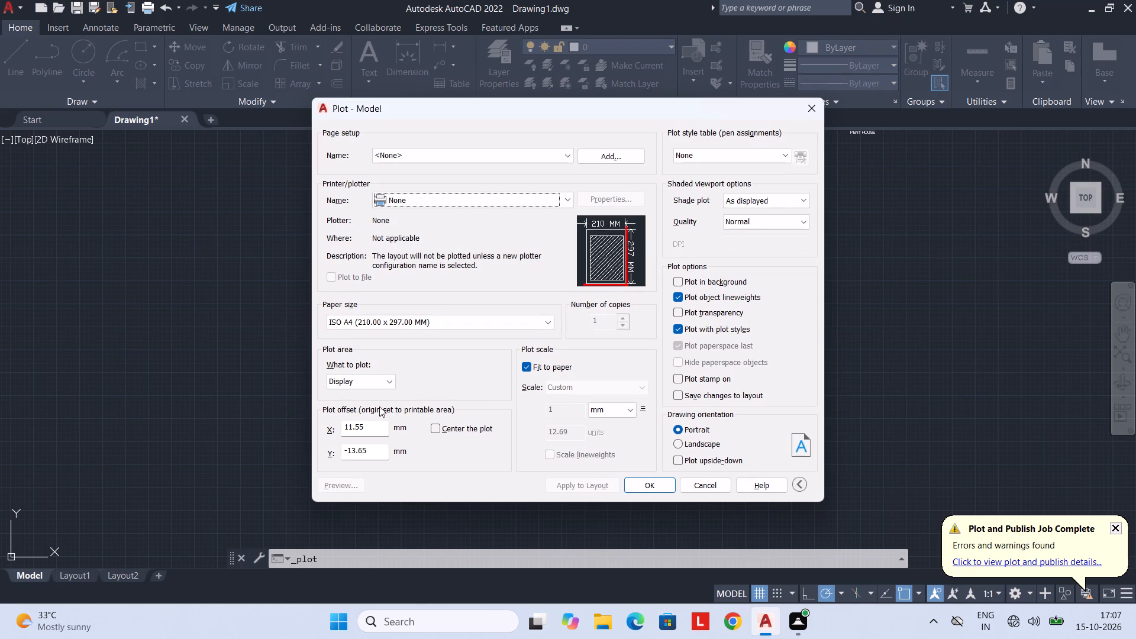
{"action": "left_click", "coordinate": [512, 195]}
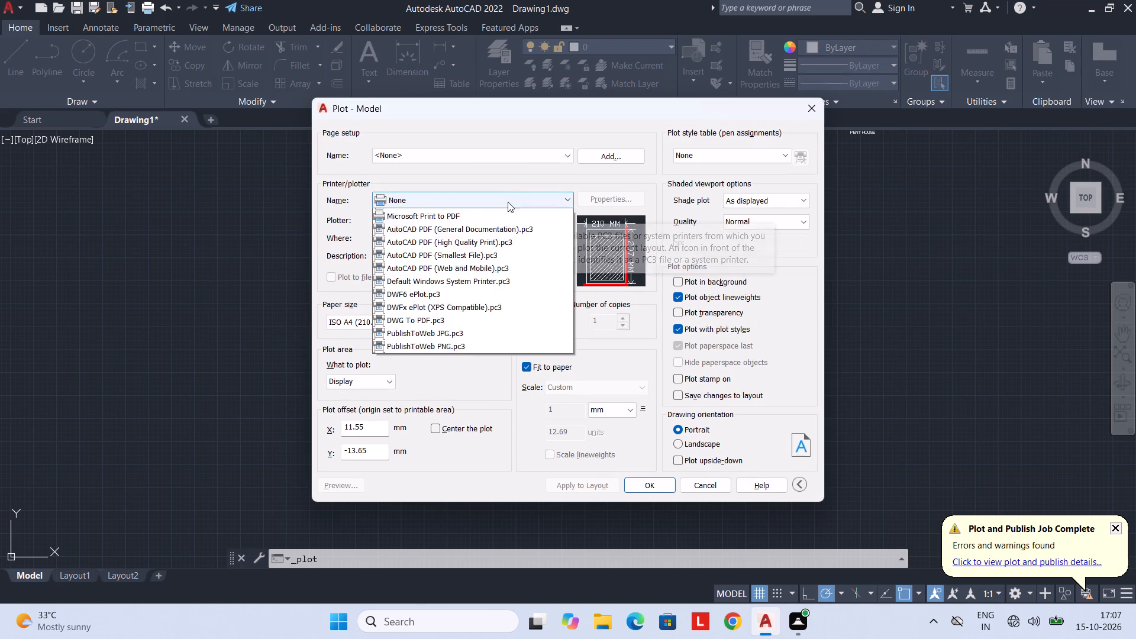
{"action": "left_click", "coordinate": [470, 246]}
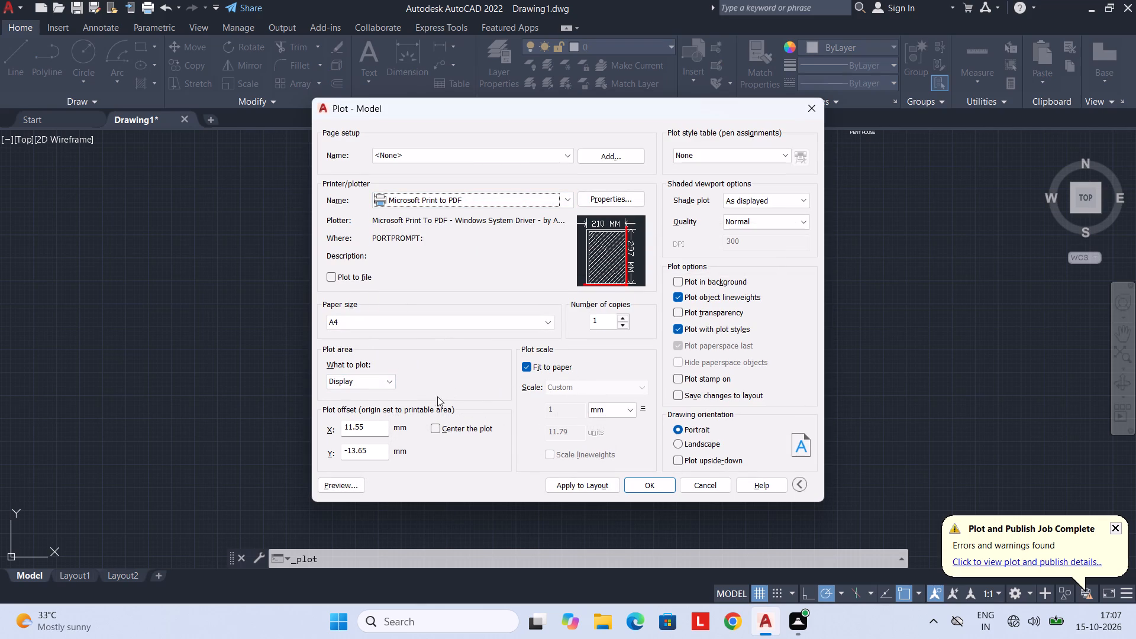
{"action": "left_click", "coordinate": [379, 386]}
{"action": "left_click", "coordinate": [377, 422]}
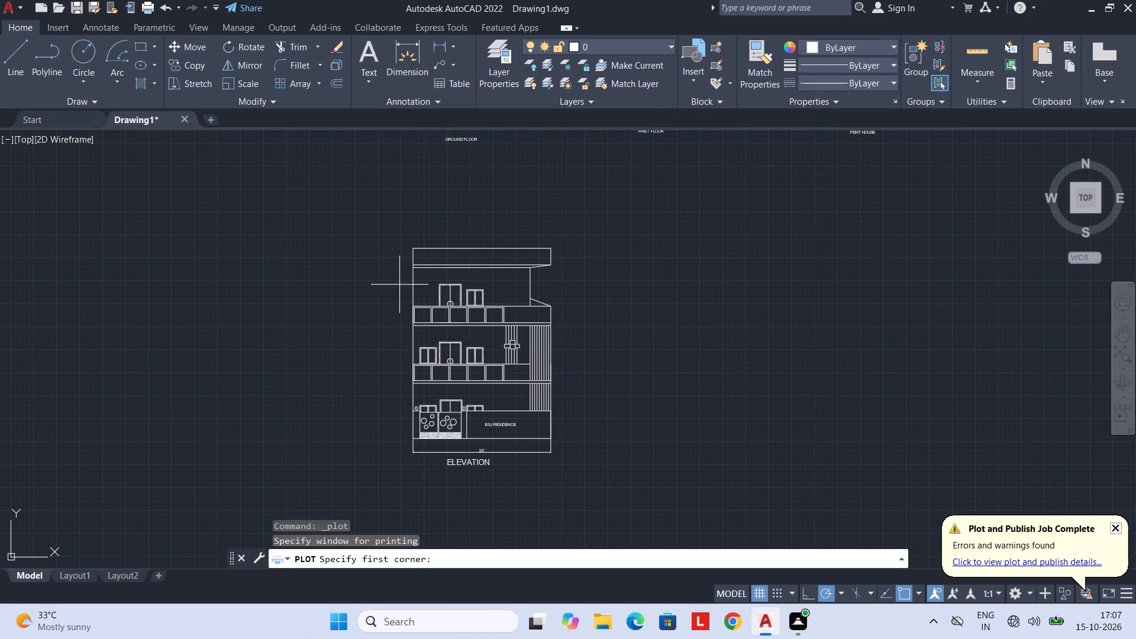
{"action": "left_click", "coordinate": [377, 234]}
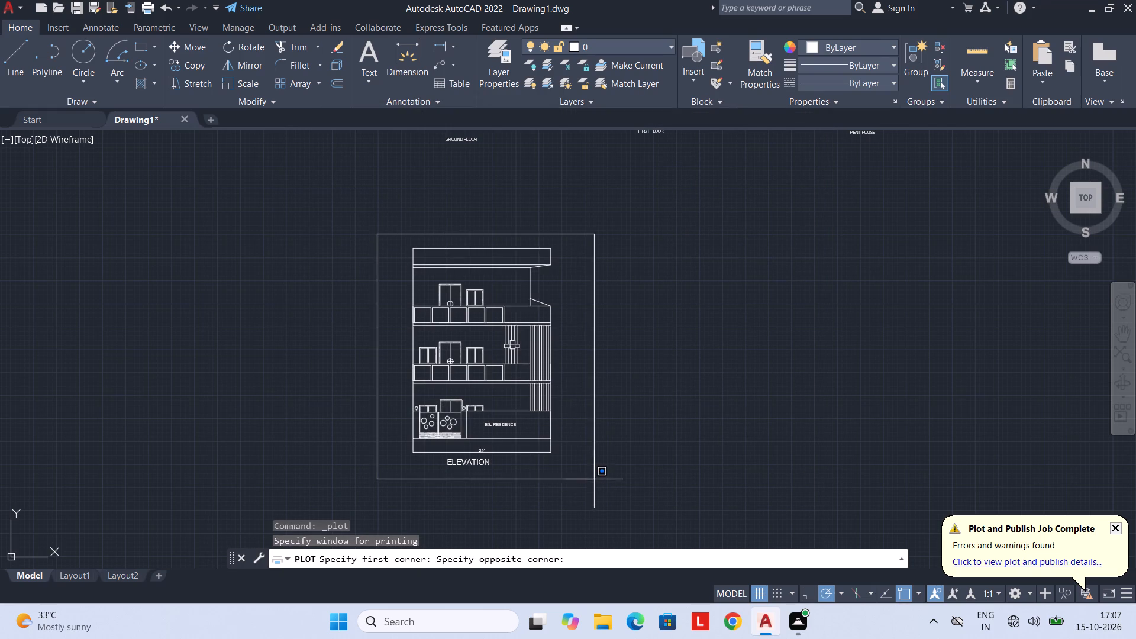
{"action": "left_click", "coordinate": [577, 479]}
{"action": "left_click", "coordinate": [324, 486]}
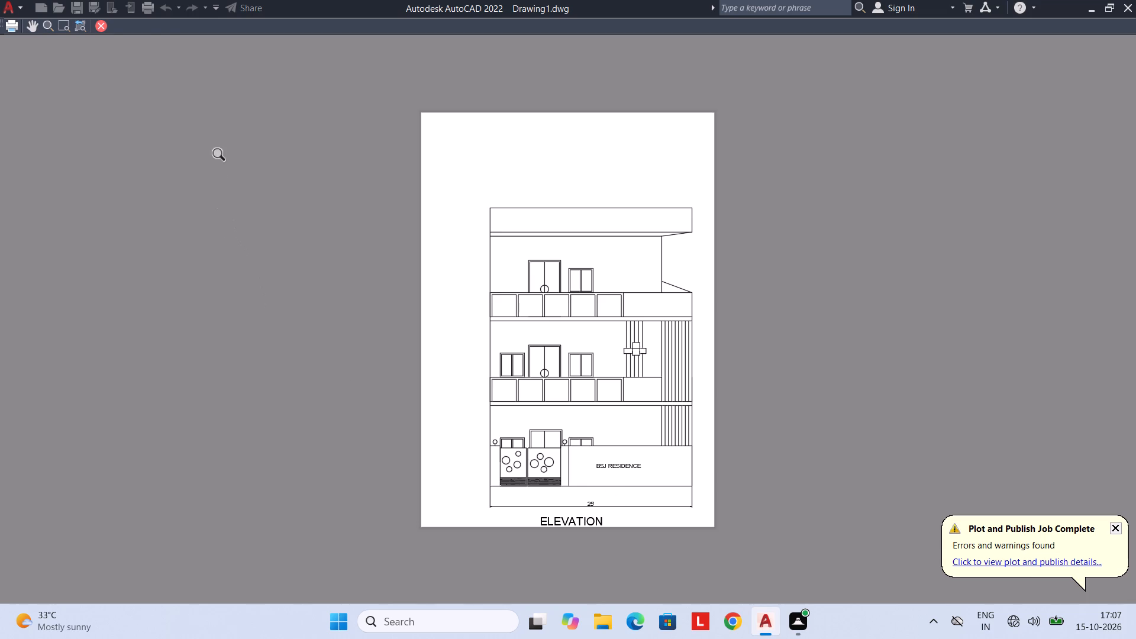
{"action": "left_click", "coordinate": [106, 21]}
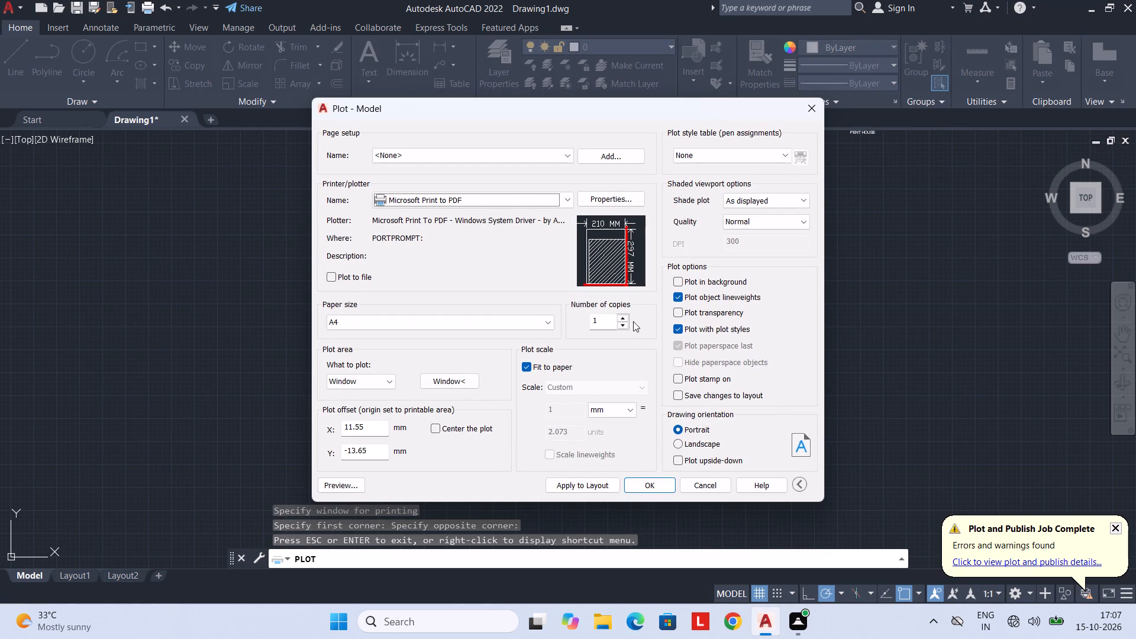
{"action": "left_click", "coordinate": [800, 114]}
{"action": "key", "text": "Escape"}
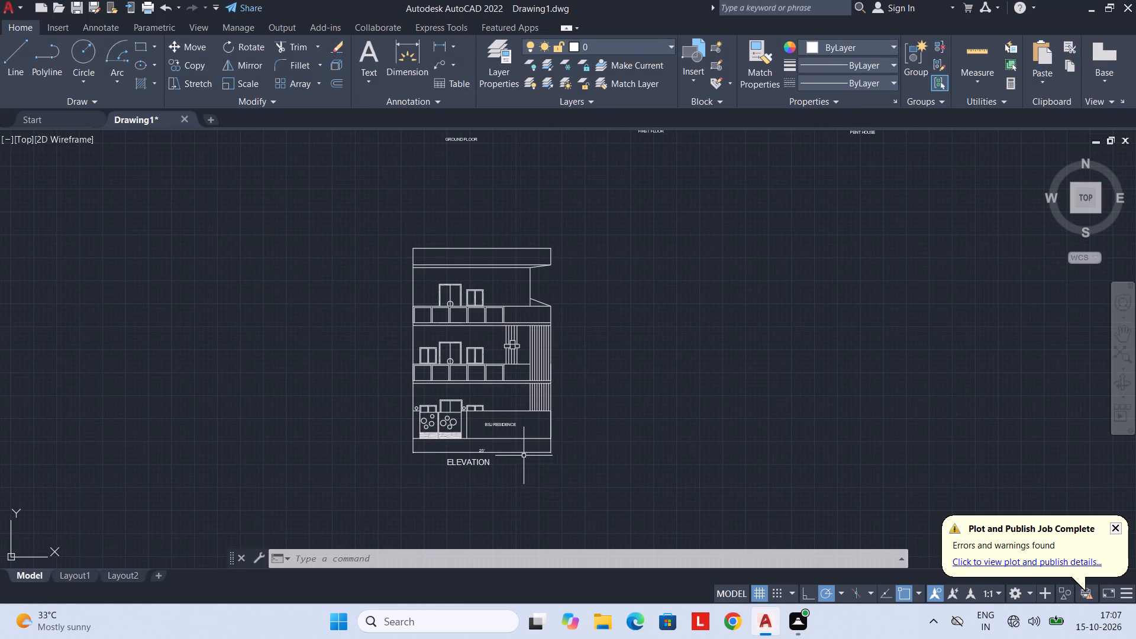
Delete the overall width dimension below the front elevation.
{"action": "left_click", "coordinate": [522, 454]}
{"action": "key", "text": "Delete"}
Move the ELEVATION label up to sit just below the base of the front elevation.
{"action": "scroll", "coordinate": [468, 462], "scroll_direction": "up", "scroll_amount": 1}
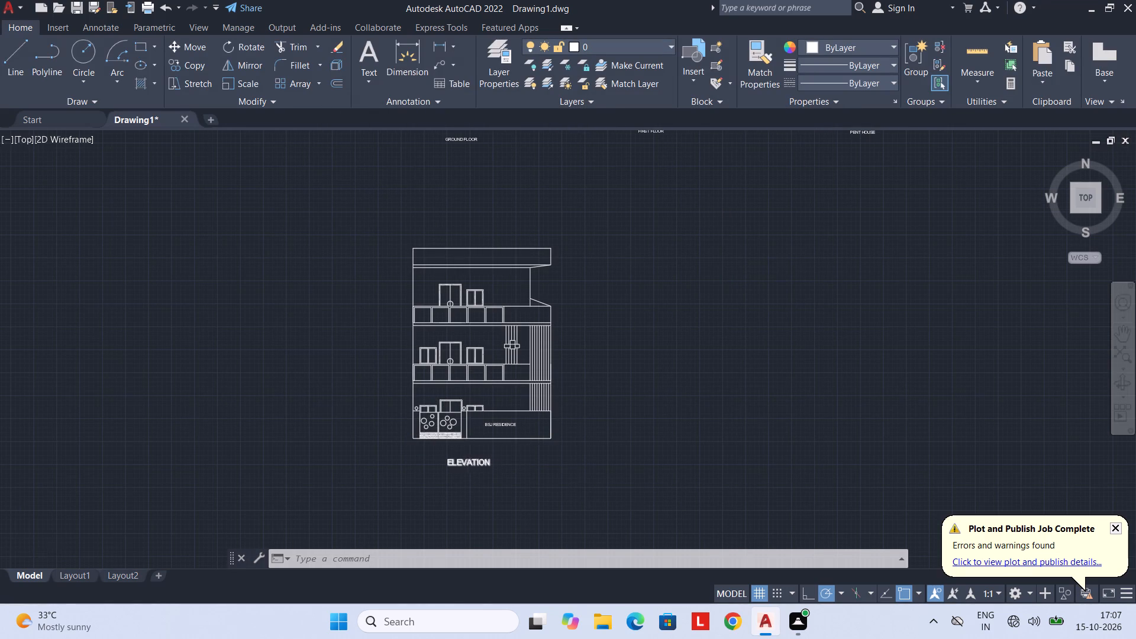
{"action": "left_click_drag", "start_coordinate": [443, 447], "coordinate": [542, 467]}
{"action": "key", "text": "m"}
{"action": "key", "text": "space"}
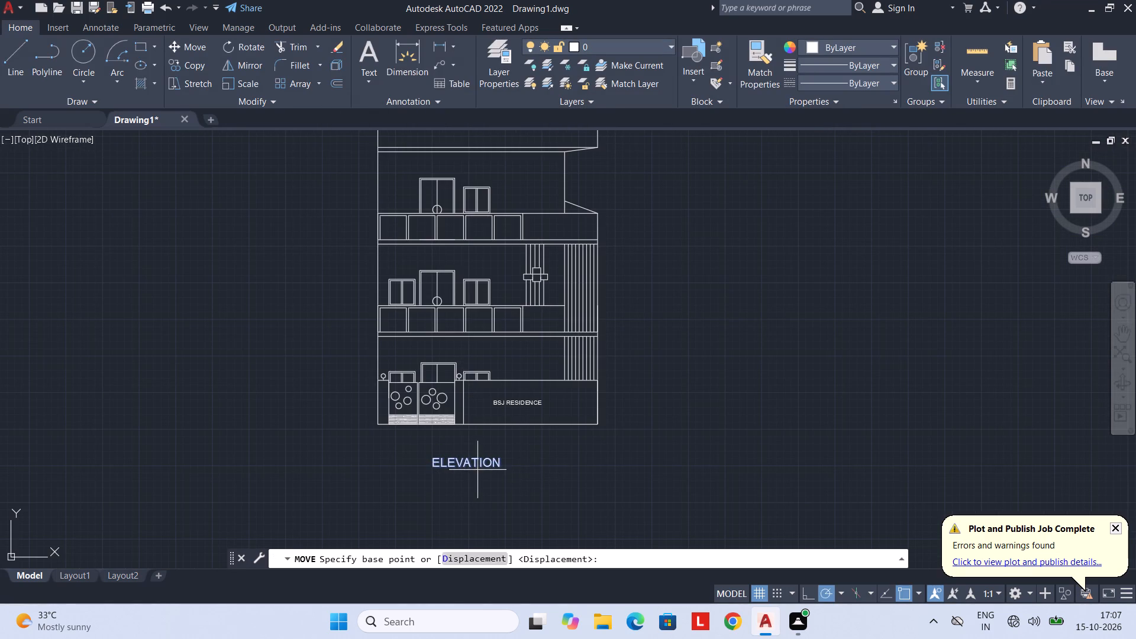
{"action": "left_click", "coordinate": [475, 470]}
{"action": "left_click", "coordinate": [486, 450]}
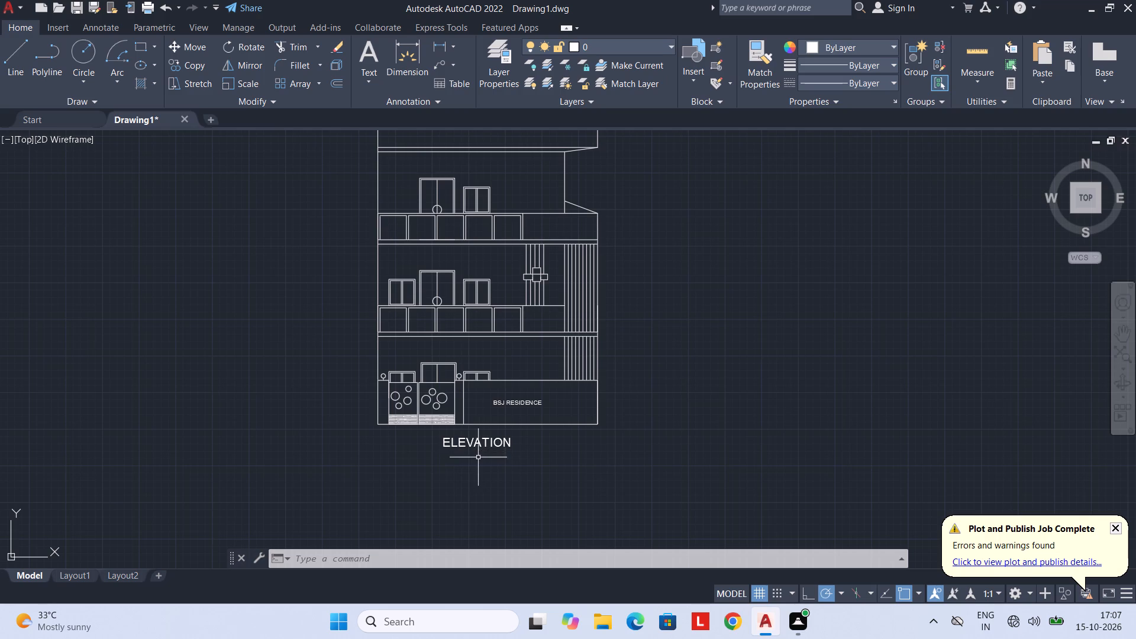
{"action": "key", "text": "Escape"}
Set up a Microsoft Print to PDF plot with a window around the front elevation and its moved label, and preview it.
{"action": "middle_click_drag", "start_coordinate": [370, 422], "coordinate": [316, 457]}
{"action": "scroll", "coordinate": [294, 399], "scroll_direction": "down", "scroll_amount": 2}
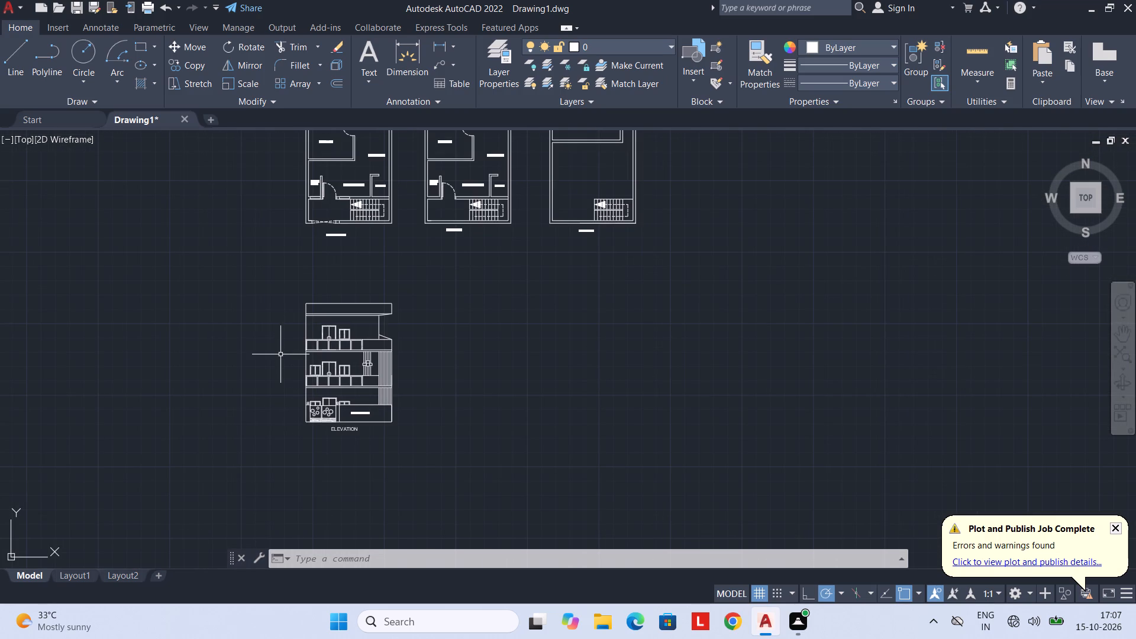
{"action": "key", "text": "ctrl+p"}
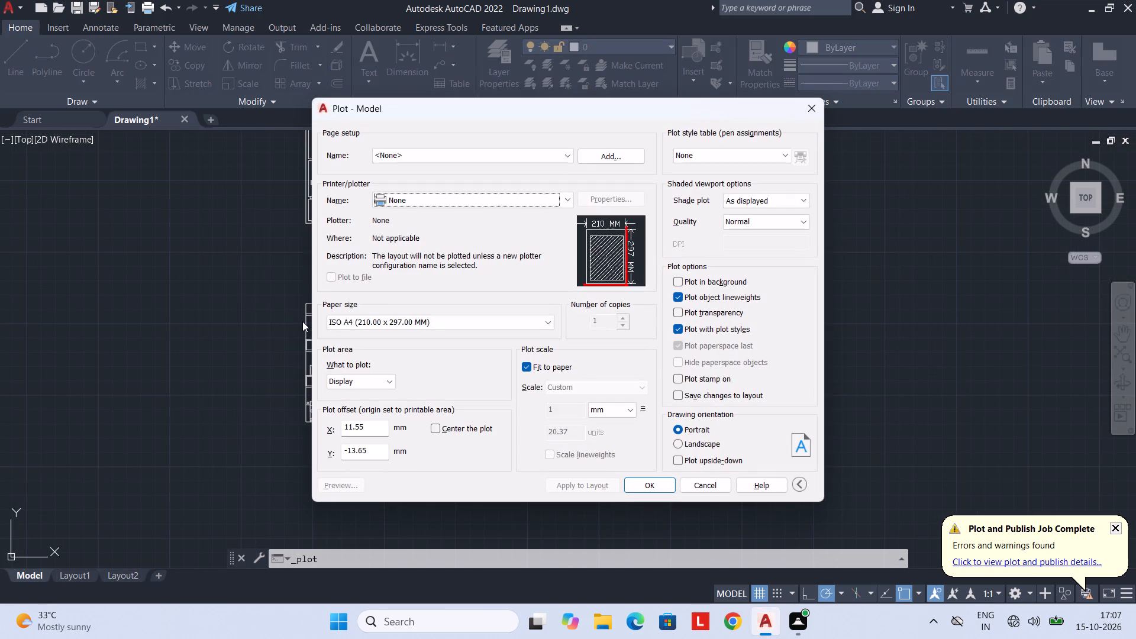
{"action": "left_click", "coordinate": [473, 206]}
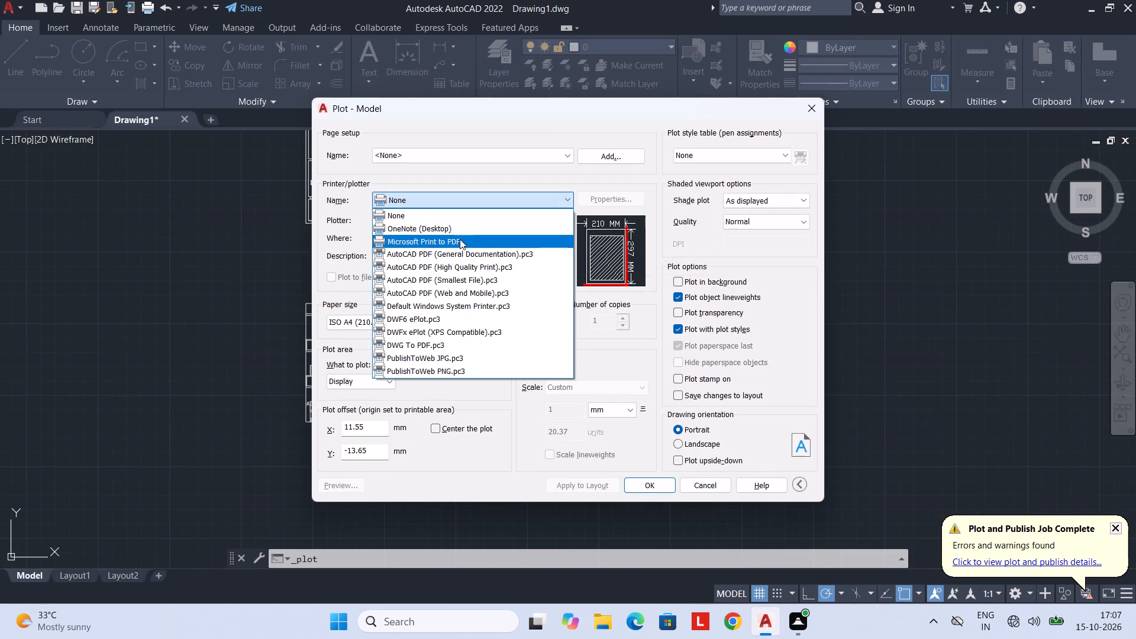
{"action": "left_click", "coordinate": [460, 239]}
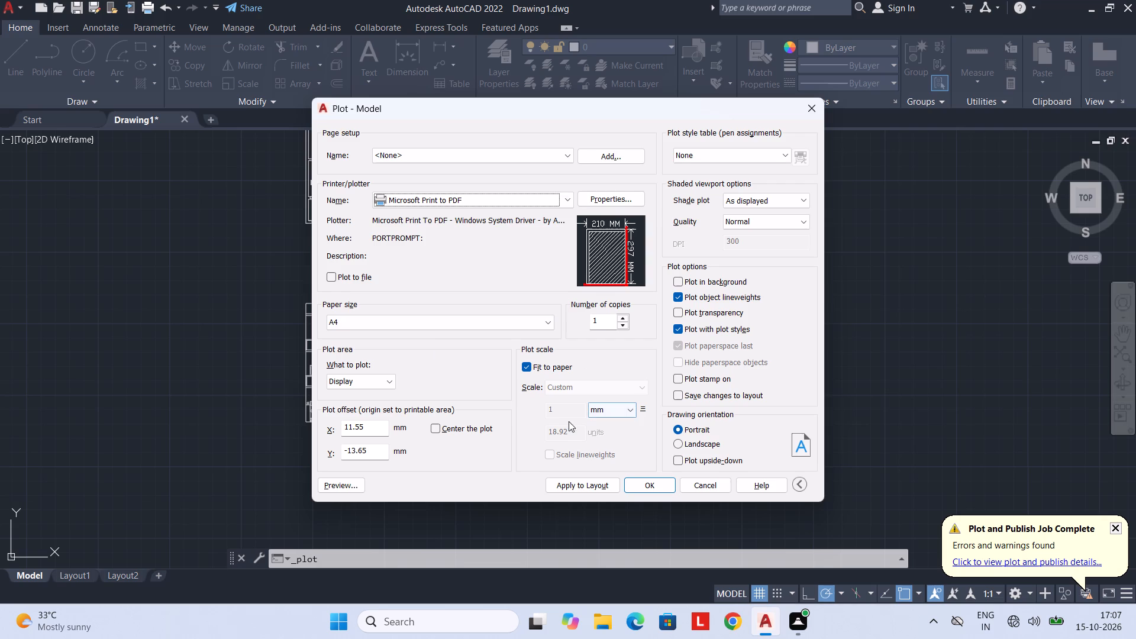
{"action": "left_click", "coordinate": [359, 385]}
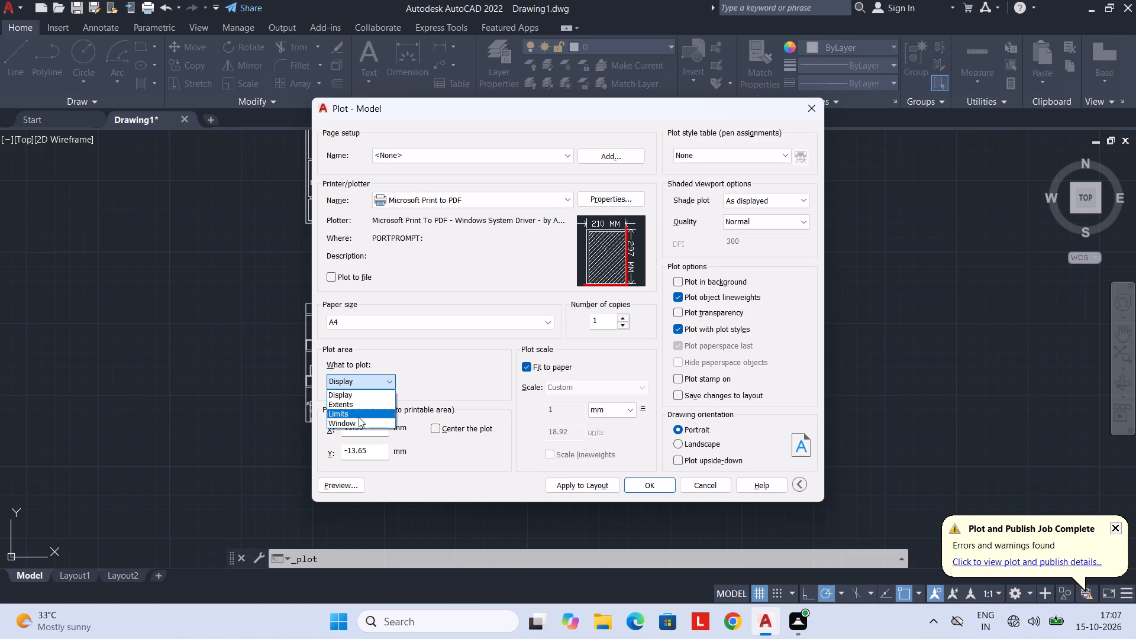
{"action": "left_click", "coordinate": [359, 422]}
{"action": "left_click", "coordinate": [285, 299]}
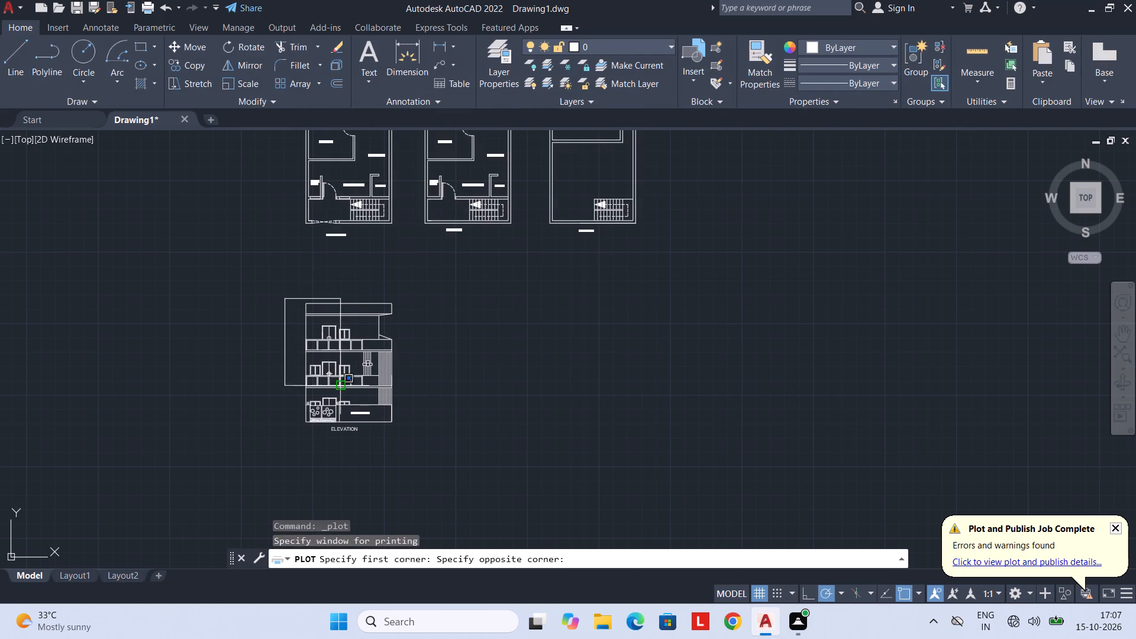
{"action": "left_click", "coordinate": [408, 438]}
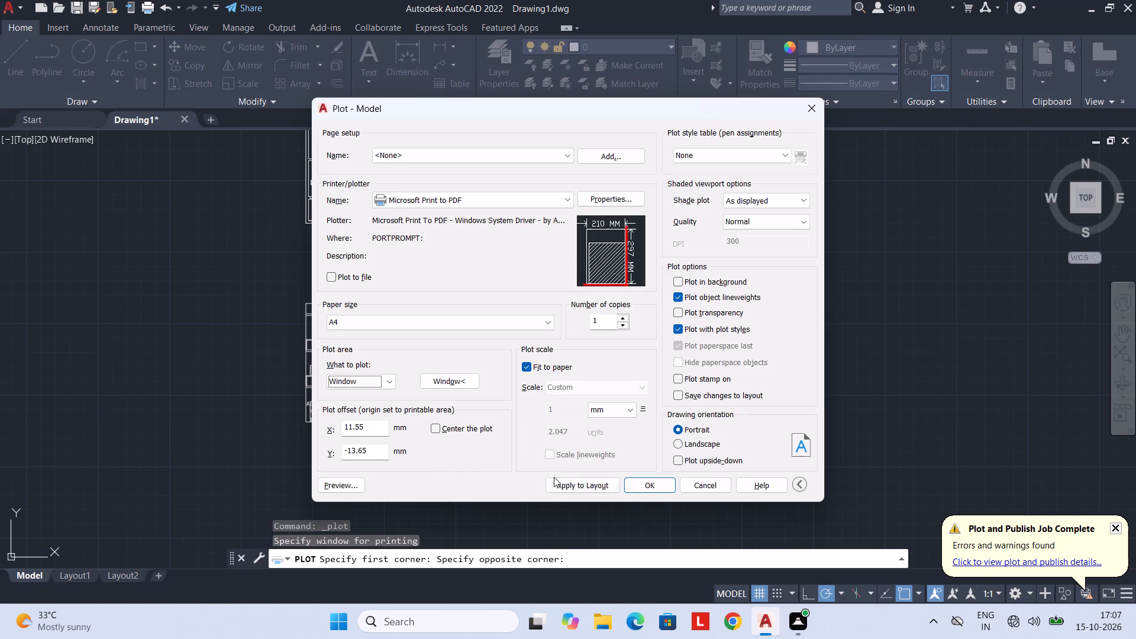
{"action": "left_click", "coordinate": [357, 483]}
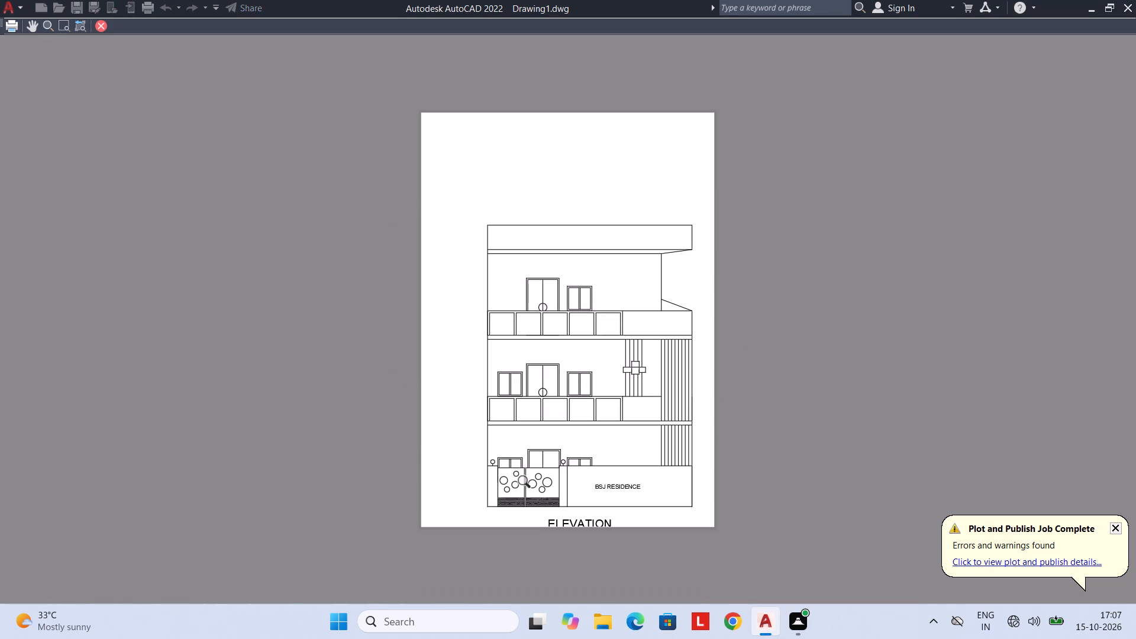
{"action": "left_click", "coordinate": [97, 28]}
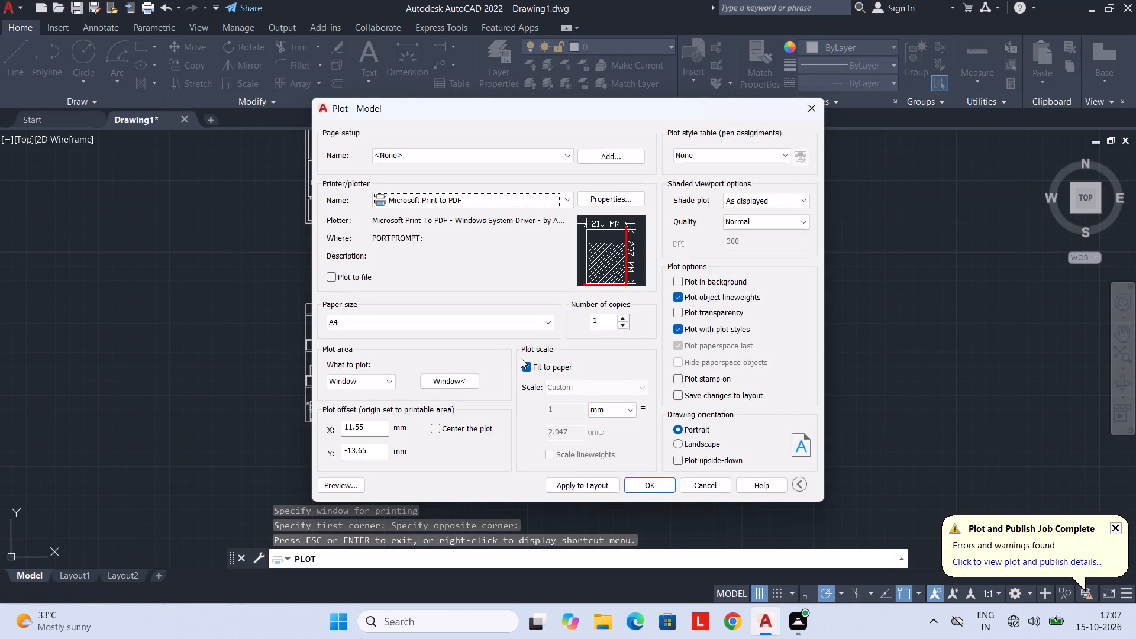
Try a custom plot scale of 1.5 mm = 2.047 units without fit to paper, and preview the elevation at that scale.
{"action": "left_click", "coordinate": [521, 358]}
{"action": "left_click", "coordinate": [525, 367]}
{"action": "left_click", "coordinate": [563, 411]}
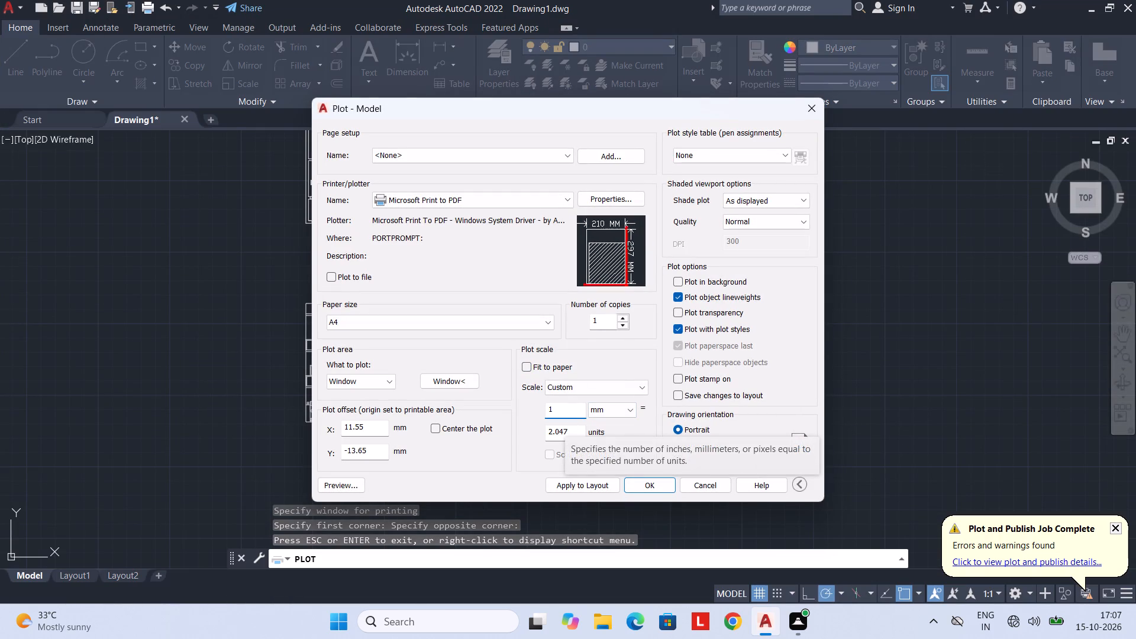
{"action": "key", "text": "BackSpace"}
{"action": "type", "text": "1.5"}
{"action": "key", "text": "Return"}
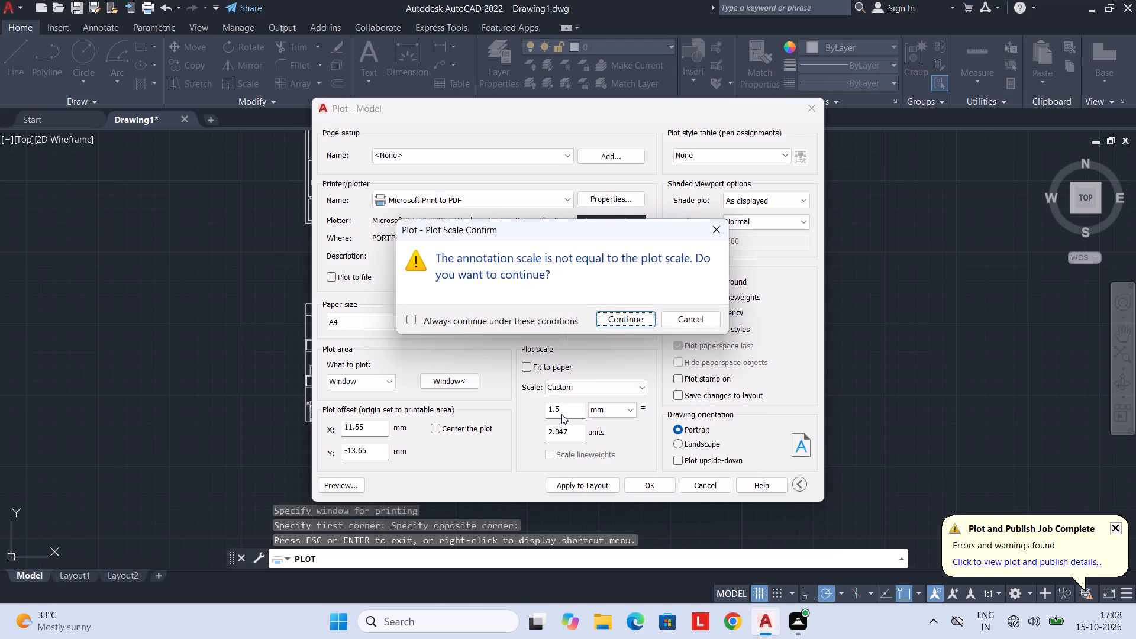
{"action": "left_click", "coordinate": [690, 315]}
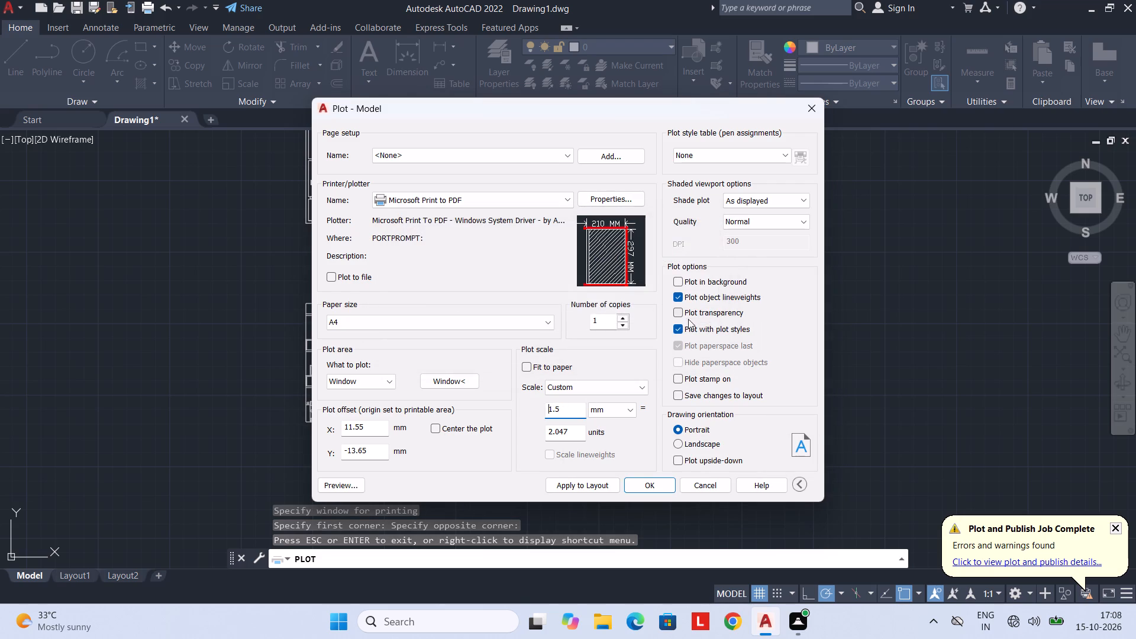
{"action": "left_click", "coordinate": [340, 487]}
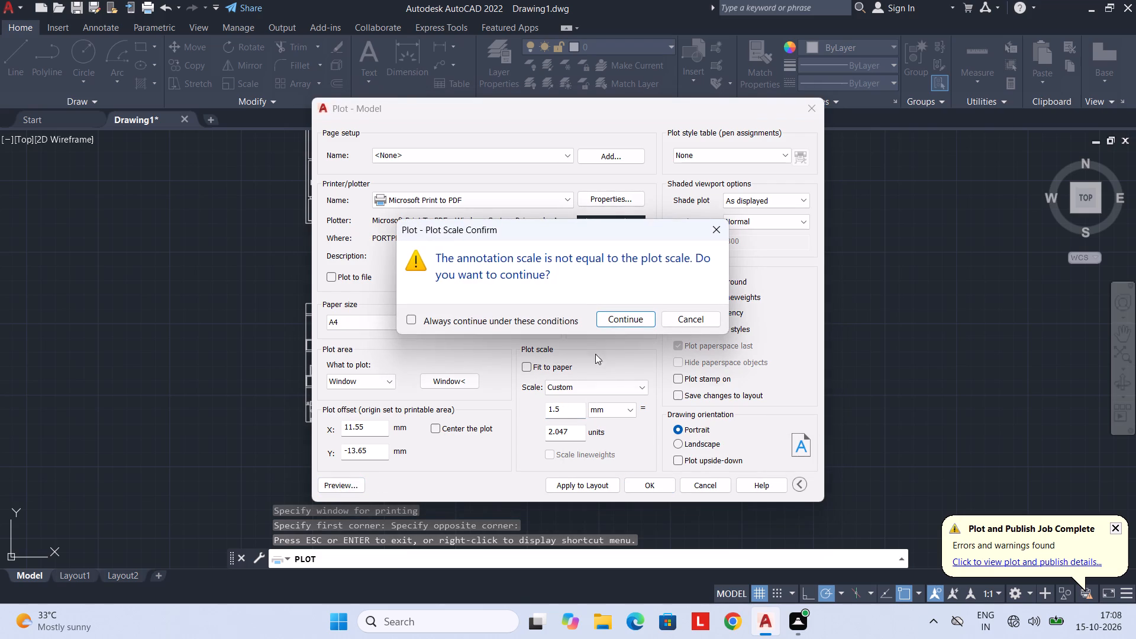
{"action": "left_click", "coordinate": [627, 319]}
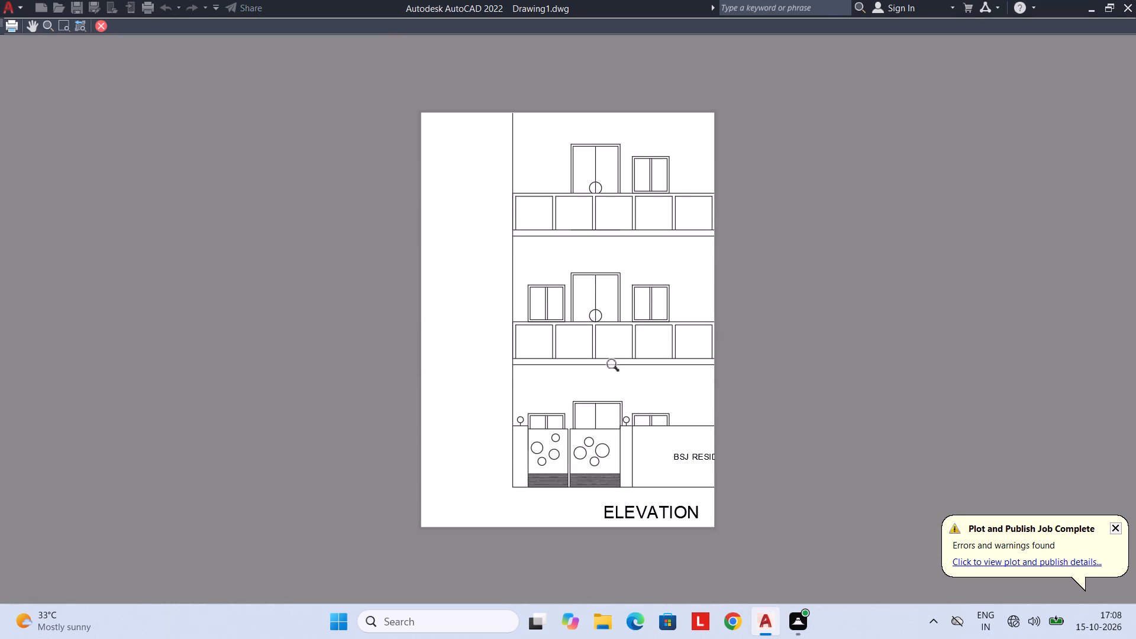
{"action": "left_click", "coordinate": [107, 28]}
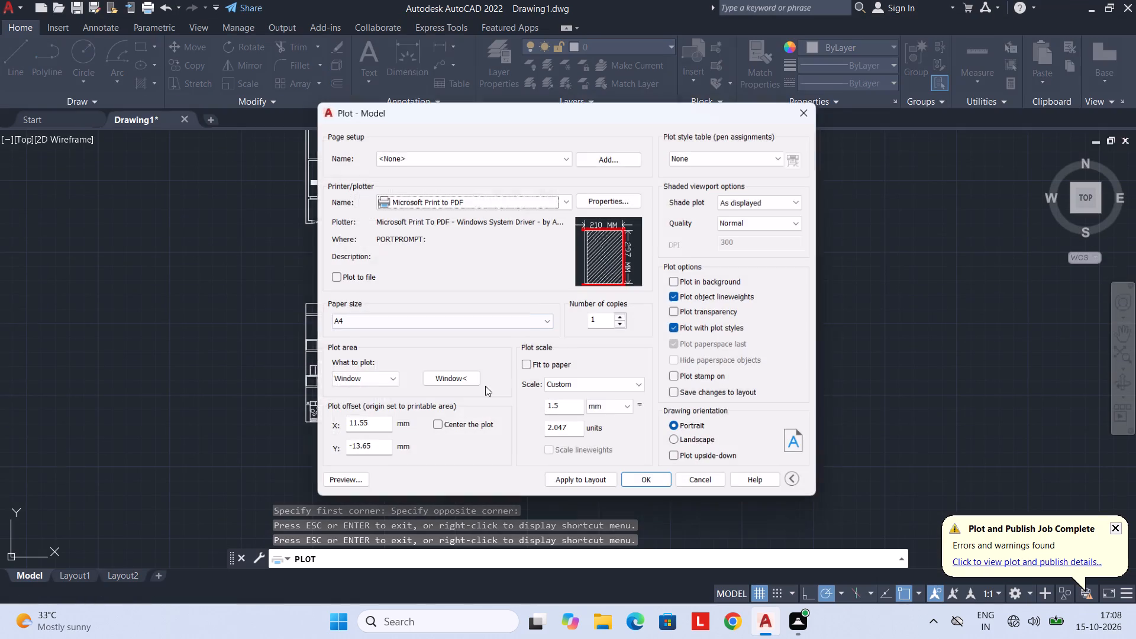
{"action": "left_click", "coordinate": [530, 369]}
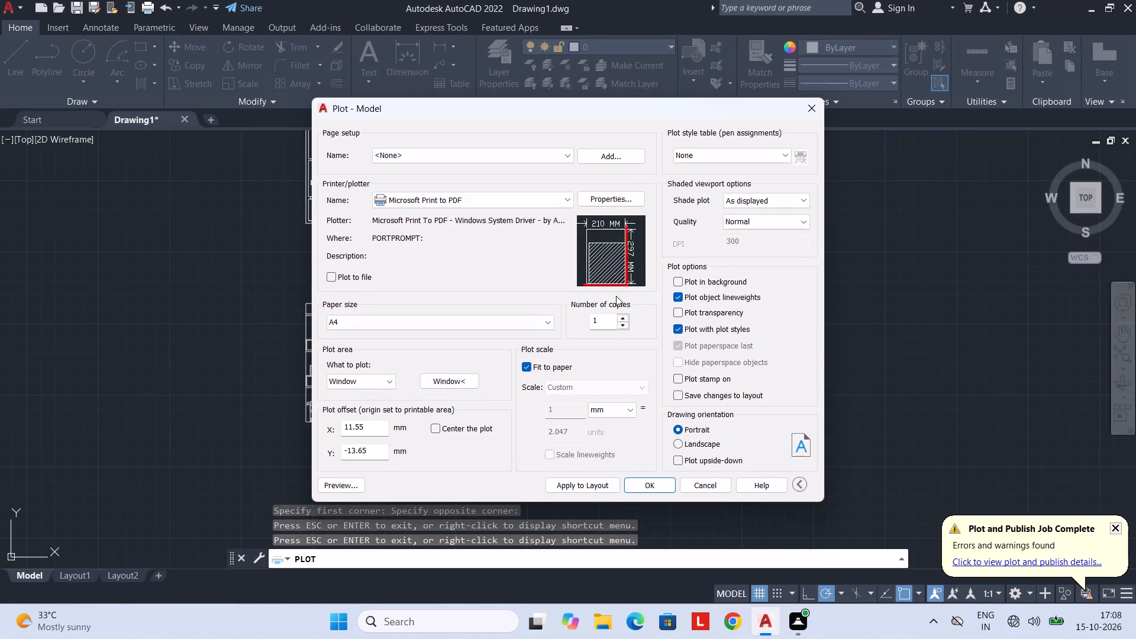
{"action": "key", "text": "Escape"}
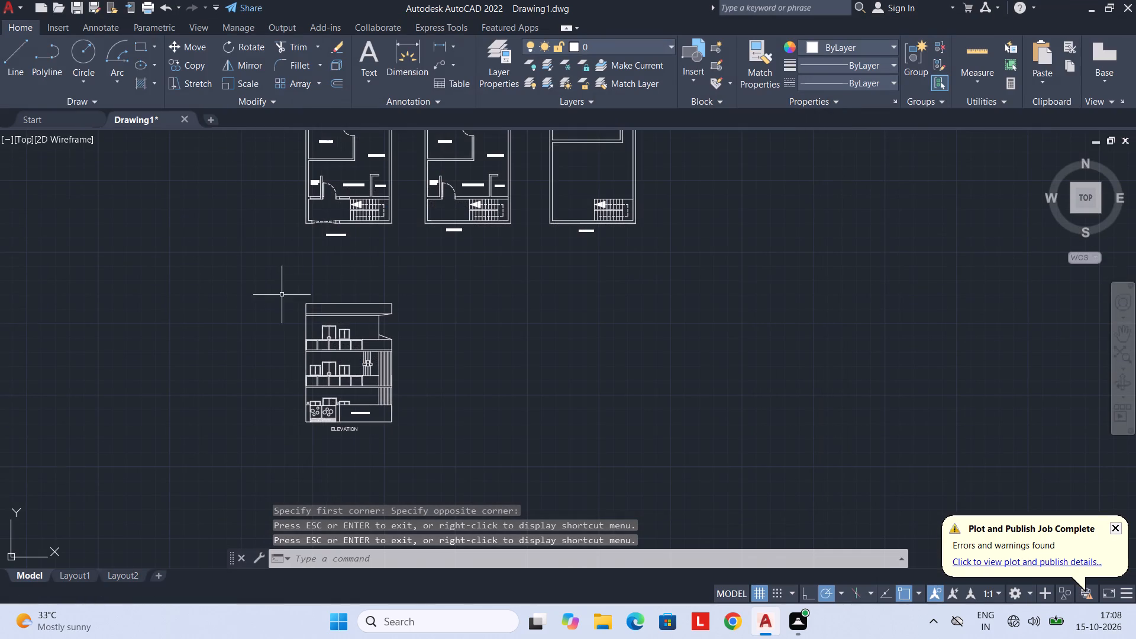
Set up an A4 portrait Microsoft Print to PDF plot, fit to paper, windowed around the front elevation and its label, and preview it.
{"action": "key", "text": "ctrl+p"}
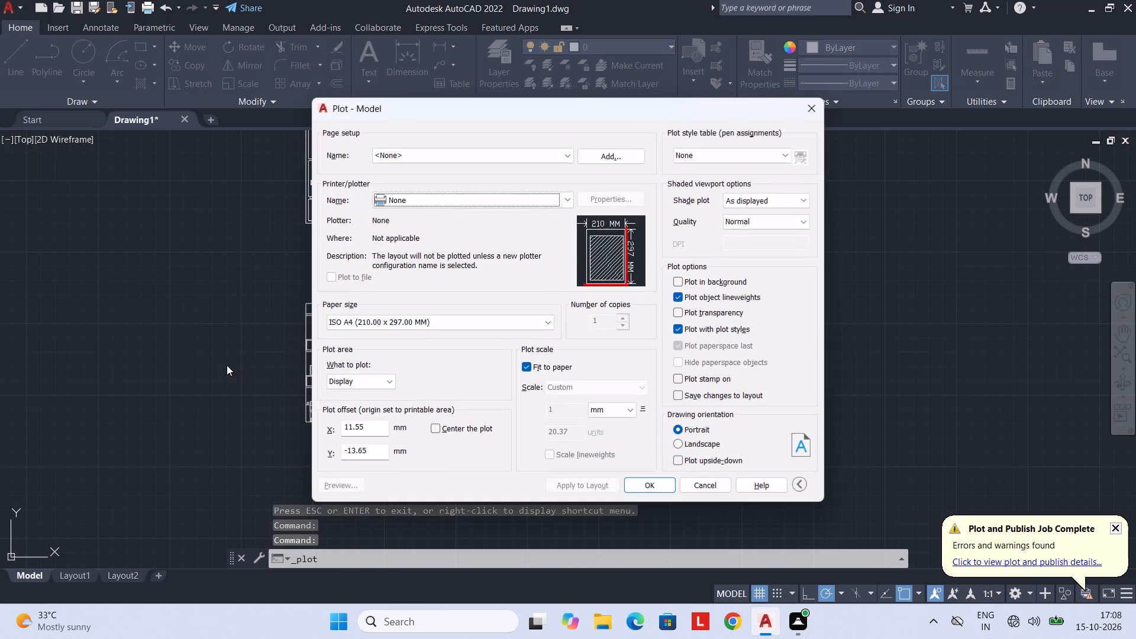
{"action": "left_click", "coordinate": [361, 376]}
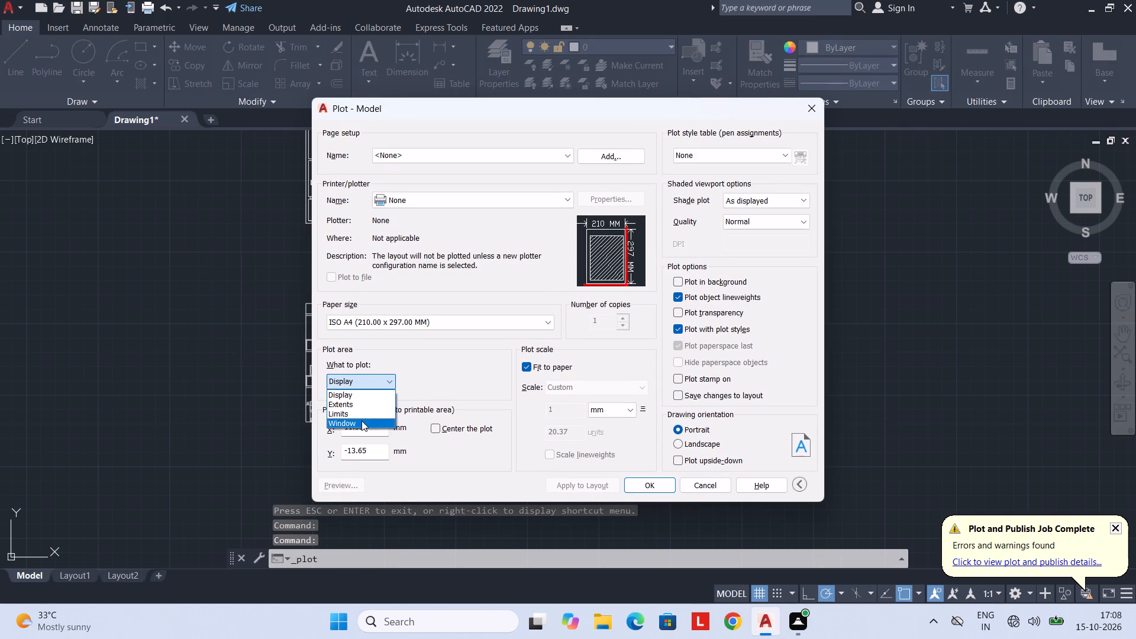
{"action": "left_click", "coordinate": [362, 421]}
{"action": "left_click_drag", "start_coordinate": [292, 297], "coordinate": [293, 305]}
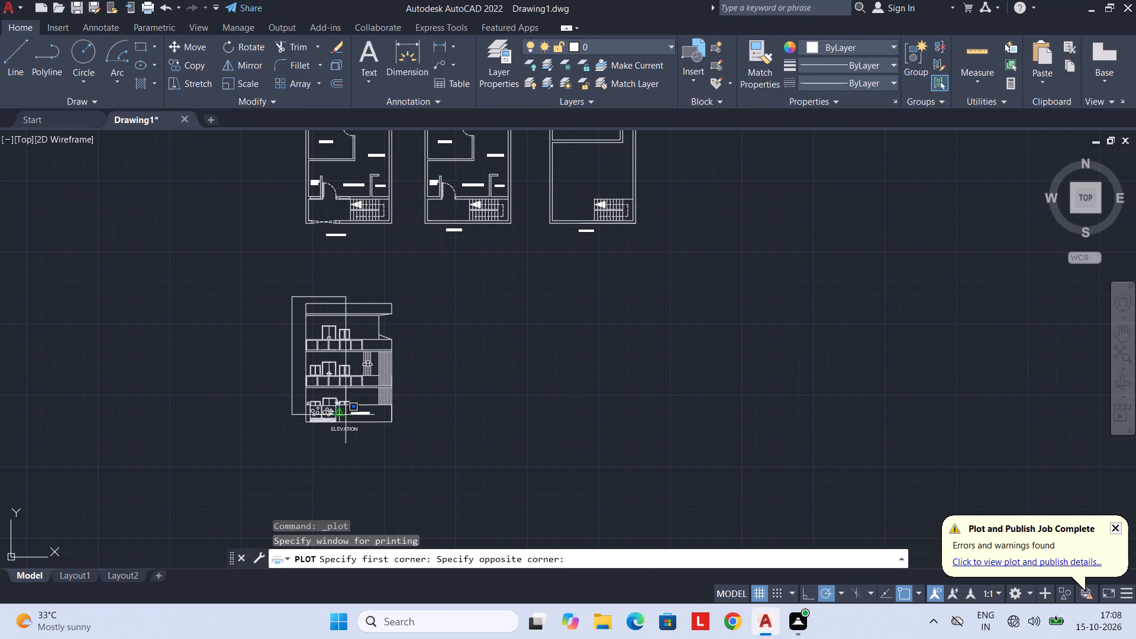
{"action": "left_click", "coordinate": [412, 466]}
{"action": "left_click", "coordinate": [462, 191]}
{"action": "left_click", "coordinate": [461, 202]}
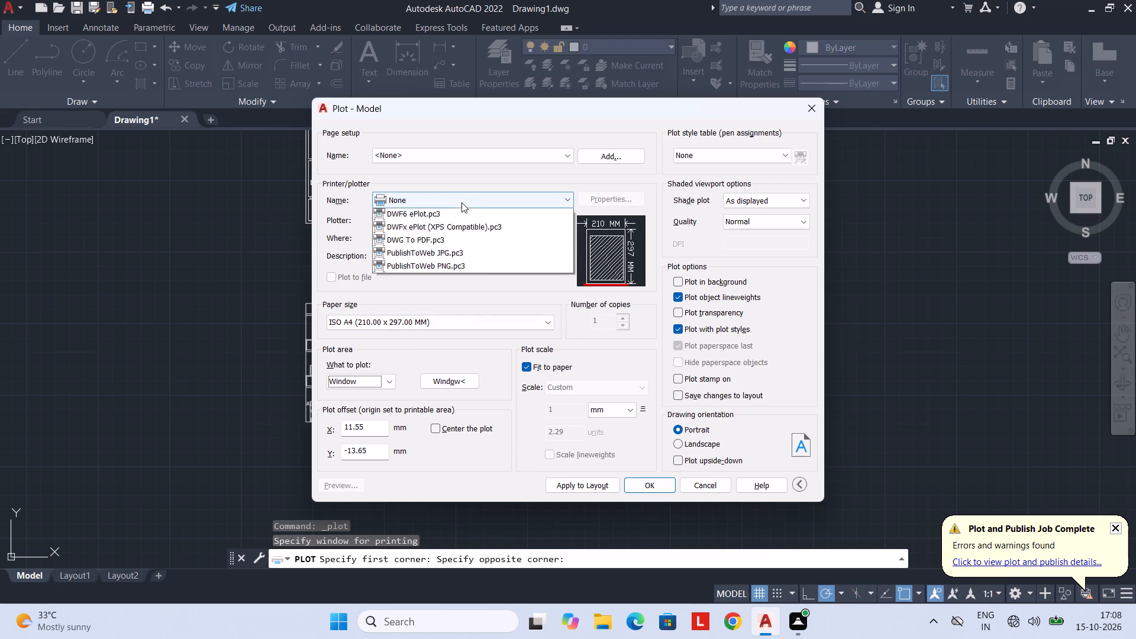
{"action": "left_click", "coordinate": [450, 237]}
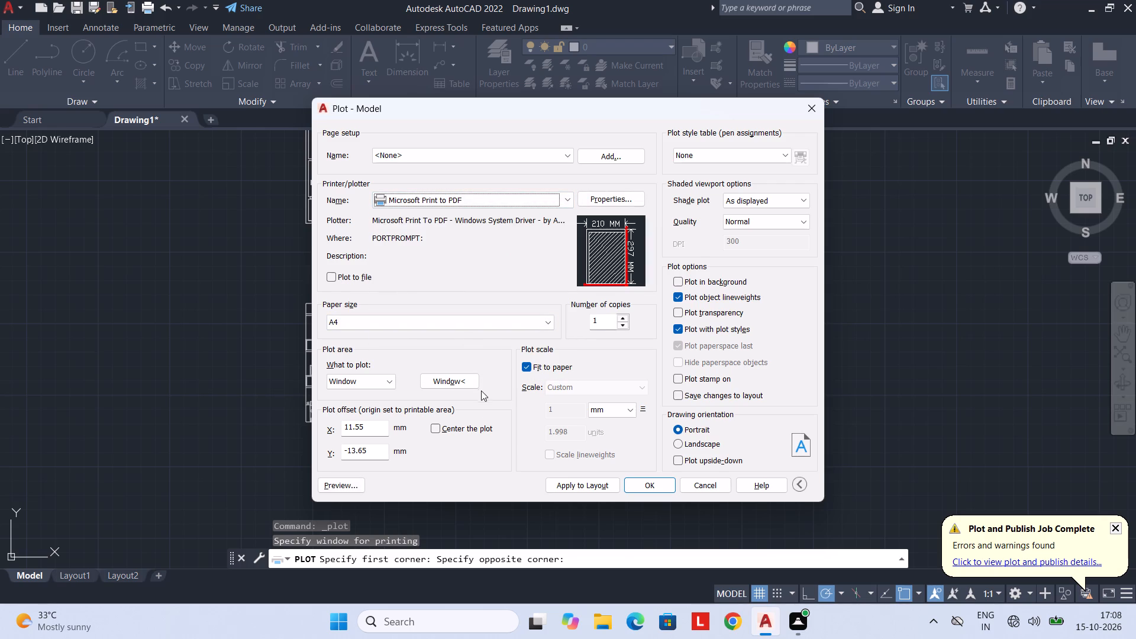
{"action": "left_click", "coordinate": [334, 479]}
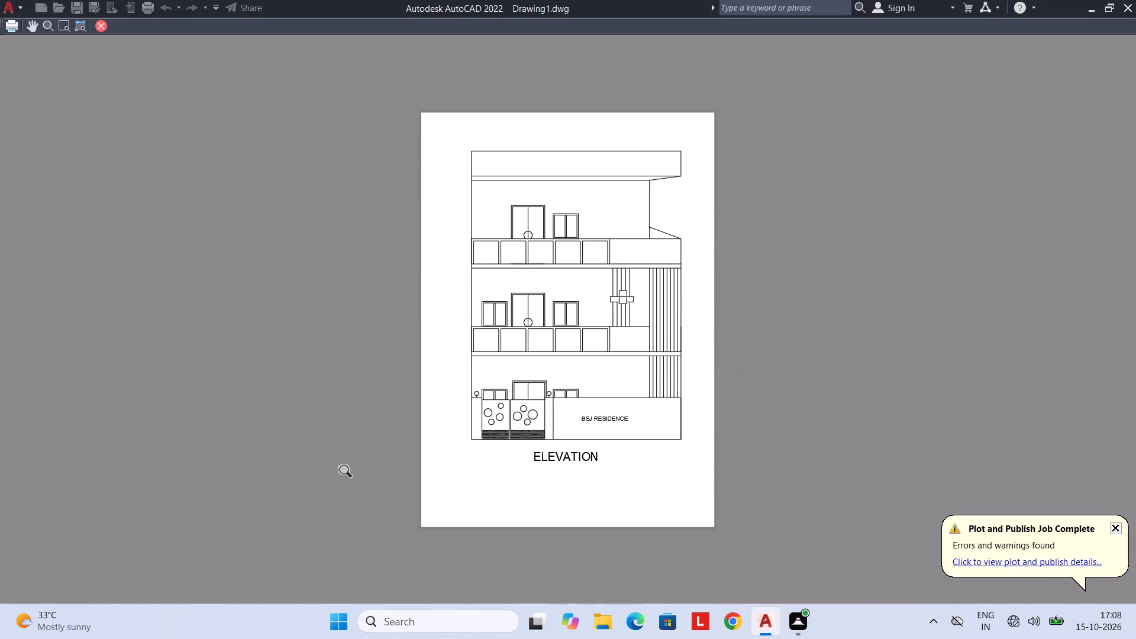
{"action": "left_click", "coordinate": [102, 31]}
Plot the front elevation to a PDF named ELEVATION in the FUJI CAD folder.
{"action": "left_click", "coordinate": [638, 488]}
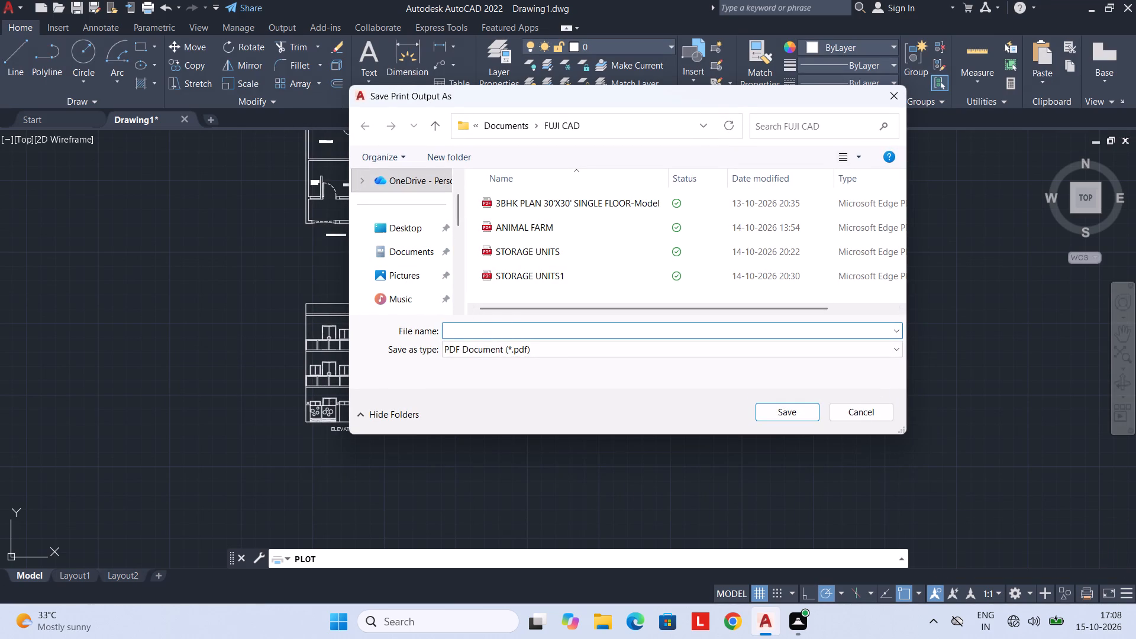
{"action": "type", "text": "ELE"}
{"action": "type", "text": "VATION"}
{"action": "key", "text": "Return"}
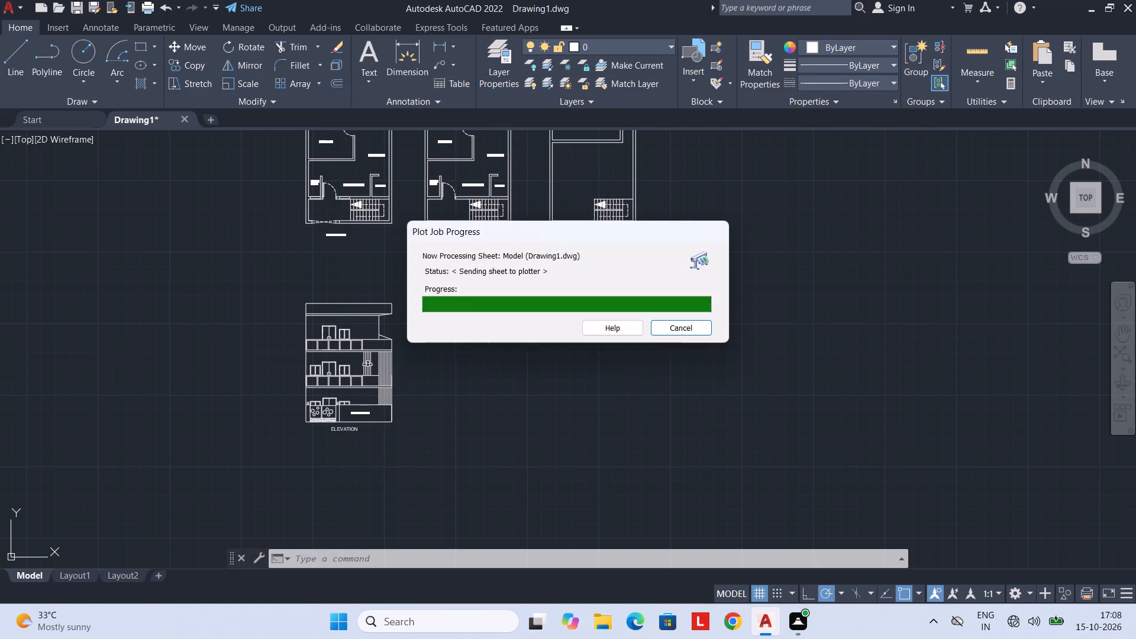
Add a linear dimension for the overall width just below the ground floor plan.
{"action": "scroll", "coordinate": [486, 319], "scroll_direction": "down", "scroll_amount": 1}
{"action": "middle_click_drag", "start_coordinate": [459, 318], "coordinate": [499, 427]}
{"action": "scroll", "coordinate": [467, 322], "scroll_direction": "up", "scroll_amount": 3}
{"action": "middle_click", "coordinate": [462, 336]}
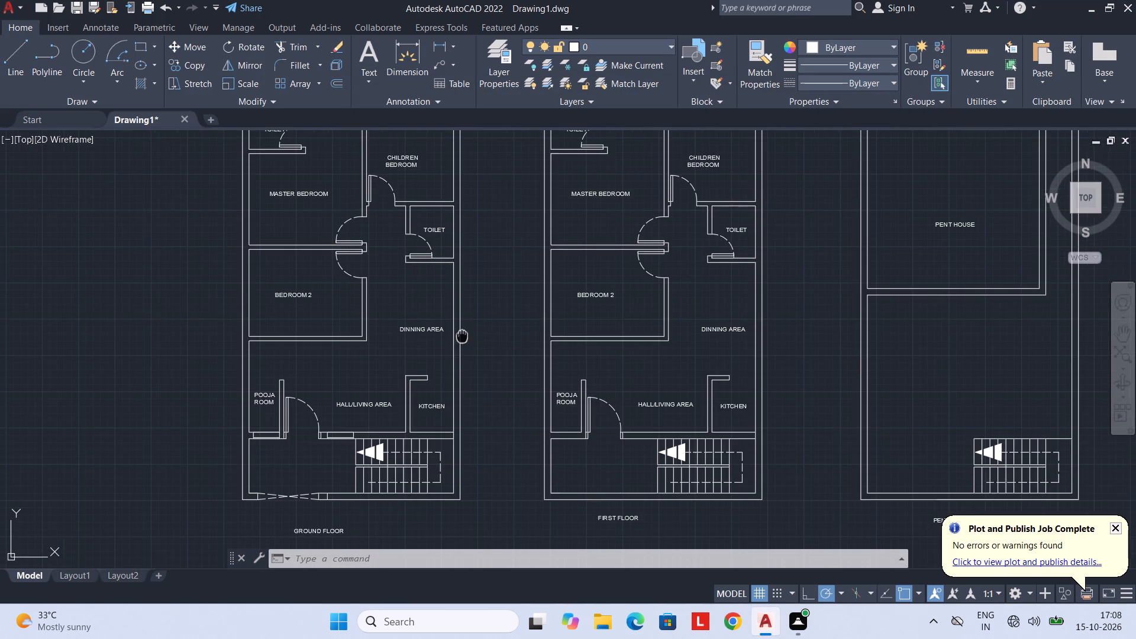
{"action": "scroll", "coordinate": [489, 348], "scroll_direction": "down", "scroll_amount": 1}
{"action": "left_click", "coordinate": [441, 41]}
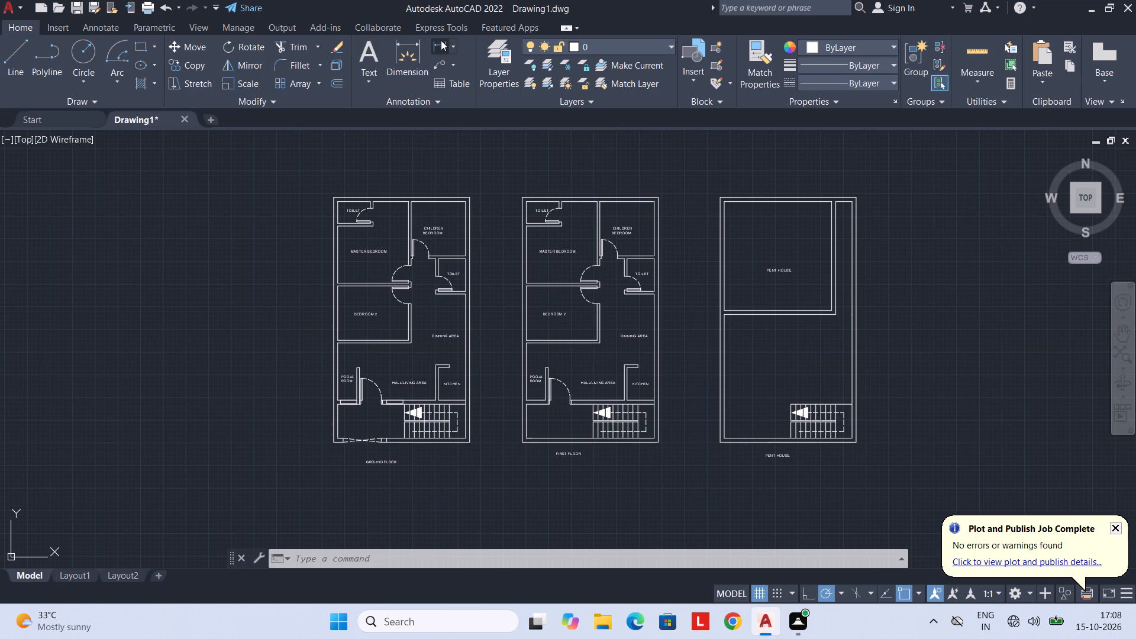
{"action": "scroll", "coordinate": [339, 422], "scroll_direction": "up", "scroll_amount": 1}
{"action": "left_click", "coordinate": [330, 456]}
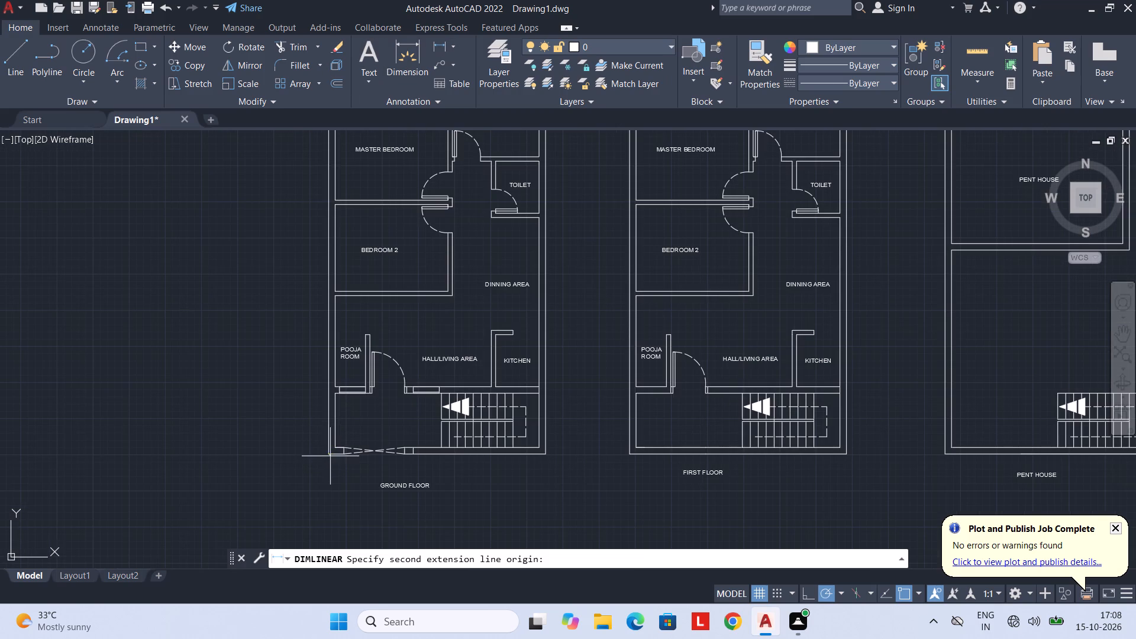
{"action": "left_click", "coordinate": [547, 456]}
{"action": "left_click", "coordinate": [543, 466]}
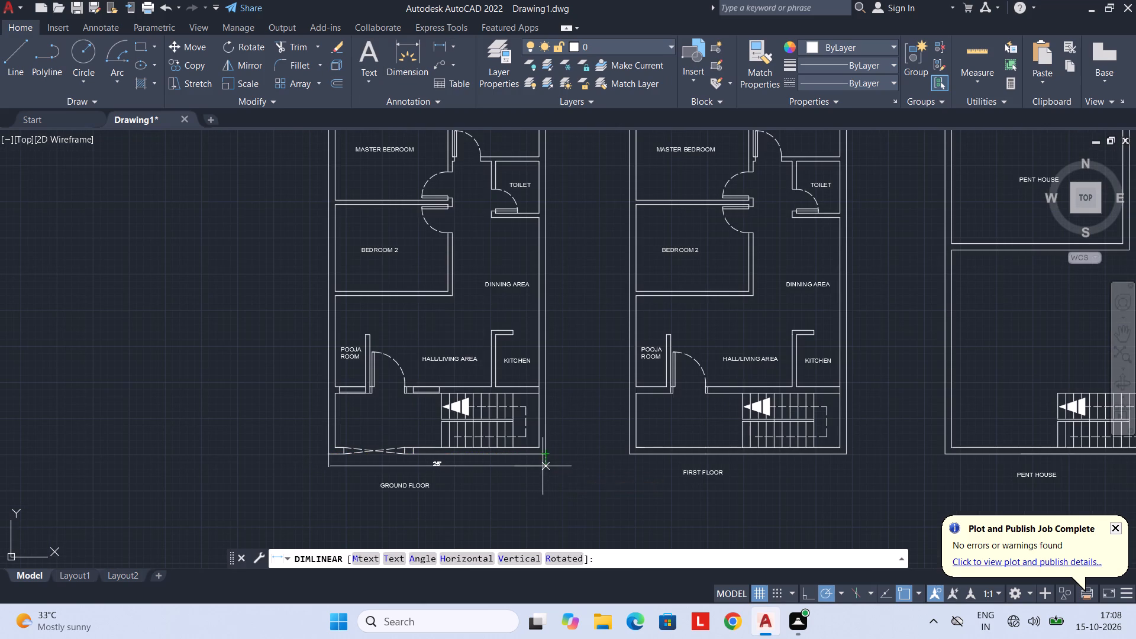
Add a linear dimension for the overall length along the left outer wall of the ground floor plan.
{"action": "scroll", "coordinate": [412, 263], "scroll_direction": "down", "scroll_amount": 1}
{"action": "middle_click_drag", "start_coordinate": [413, 279], "coordinate": [414, 287]}
{"action": "key", "text": "space"}
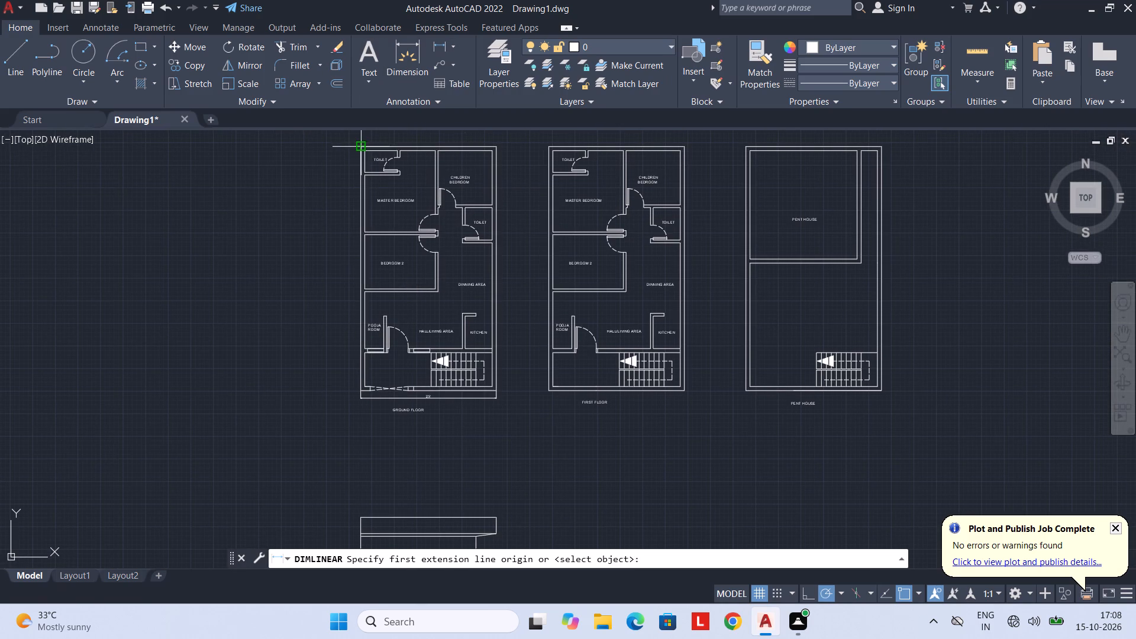
{"action": "left_click", "coordinate": [360, 146]}
{"action": "scroll", "coordinate": [360, 392], "scroll_direction": "up", "scroll_amount": 2}
{"action": "left_click", "coordinate": [359, 392]}
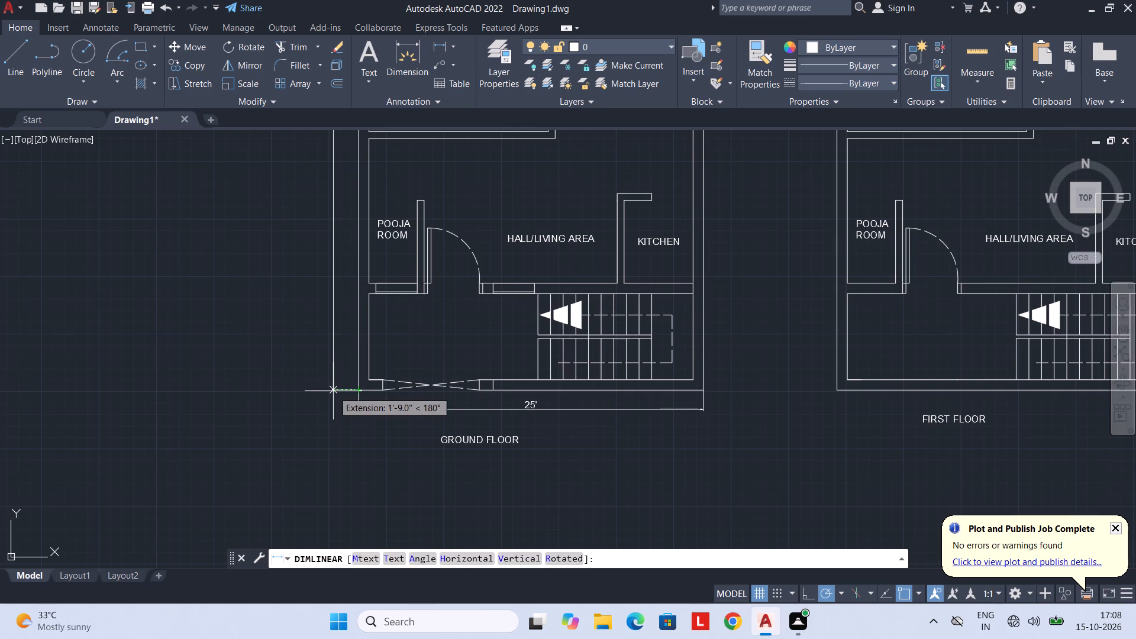
{"action": "left_click", "coordinate": [344, 390]}
Set up an A4 landscape Microsoft Print to PDF plot windowed around all three floor plans, and apply it to the layout.
{"action": "scroll", "coordinate": [321, 336], "scroll_direction": "down", "scroll_amount": 3}
{"action": "middle_click_drag", "start_coordinate": [321, 323], "coordinate": [309, 344]}
{"action": "scroll", "coordinate": [303, 327], "scroll_direction": "up", "scroll_amount": 2}
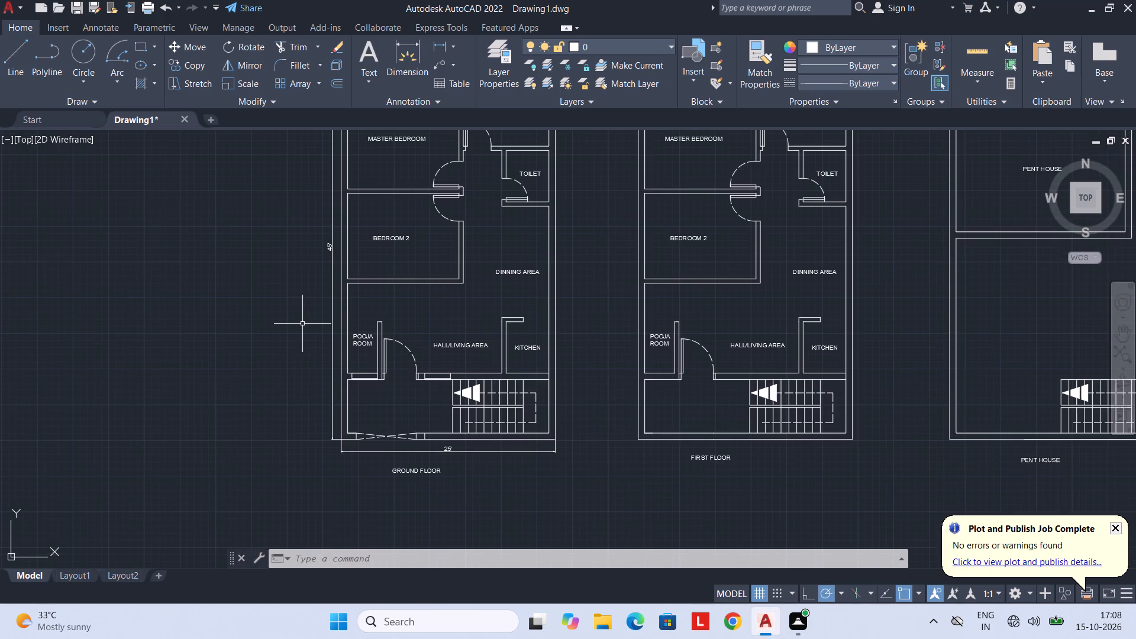
{"action": "scroll", "coordinate": [302, 322], "scroll_direction": "down", "scroll_amount": 1}
{"action": "middle_click_drag", "start_coordinate": [302, 322], "coordinate": [281, 323]}
{"action": "middle_click_drag", "start_coordinate": [278, 332], "coordinate": [263, 398]}
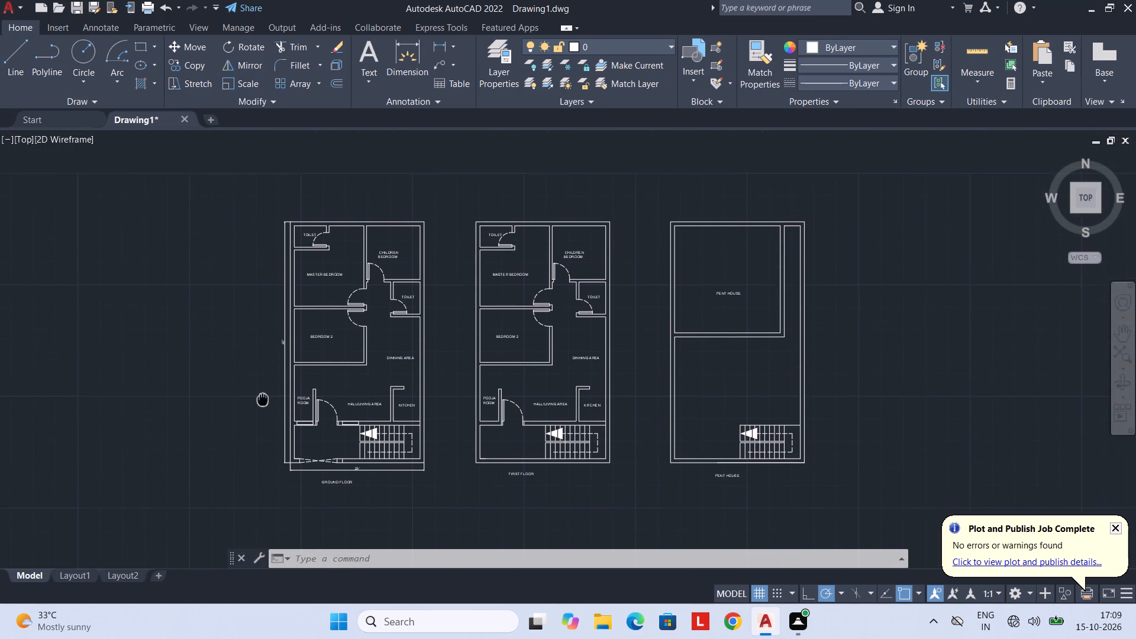
{"action": "middle_click_drag", "start_coordinate": [263, 398], "coordinate": [239, 387]}
{"action": "key", "text": "ctrl+bracketleft"}
{"action": "key", "text": "ctrl+p"}
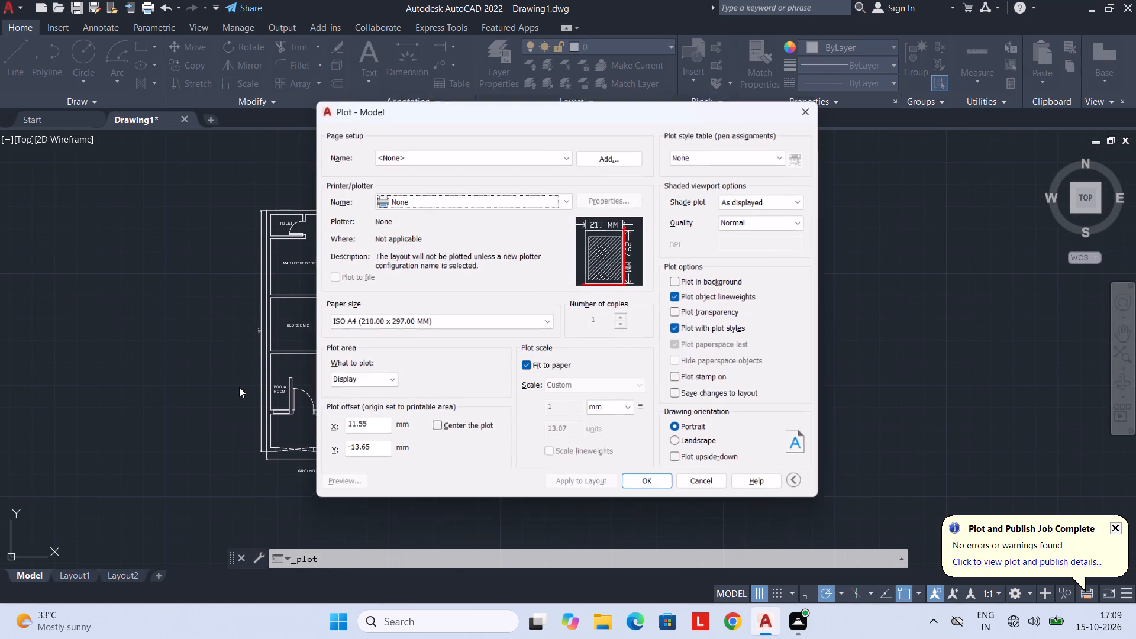
{"action": "left_click", "coordinate": [416, 194]}
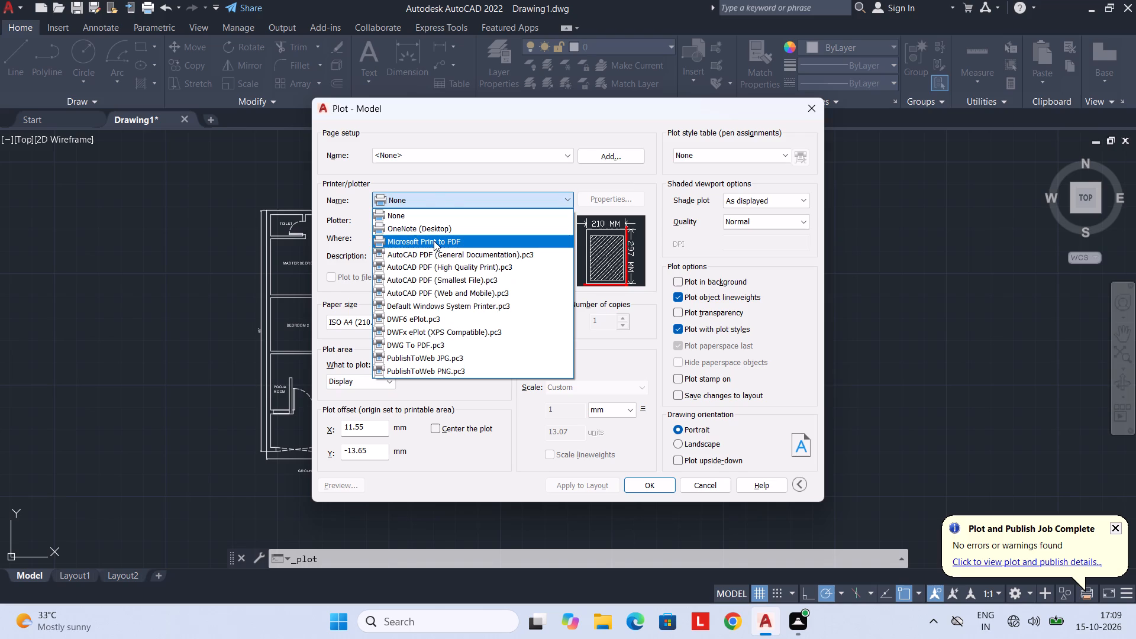
{"action": "left_click", "coordinate": [434, 241]}
{"action": "double_click", "coordinate": [418, 321]}
{"action": "left_click", "coordinate": [361, 383]}
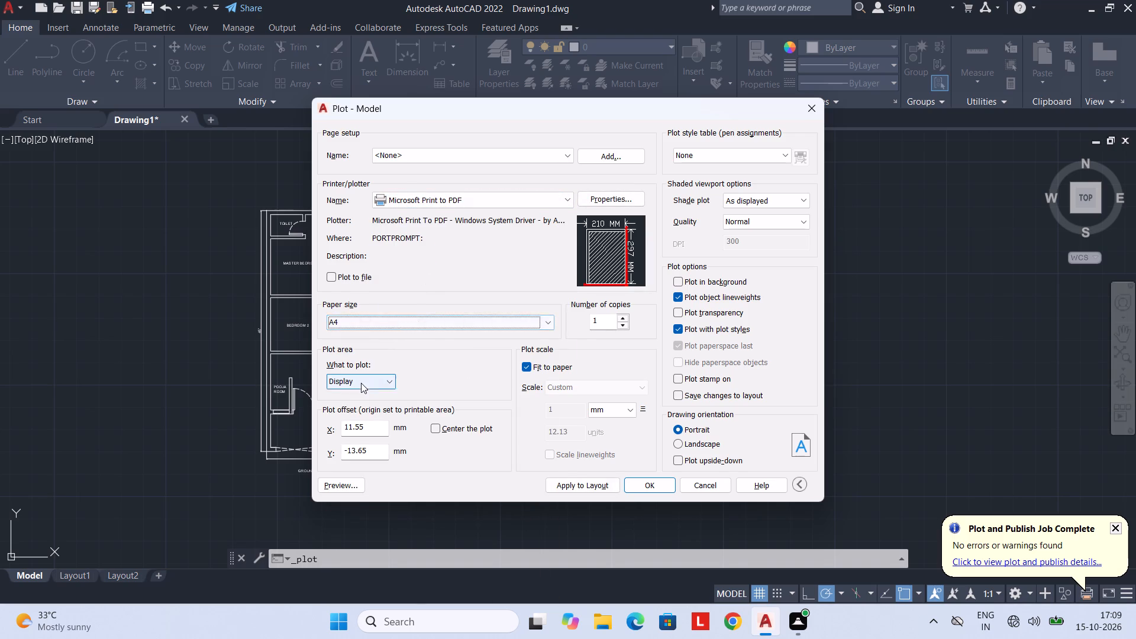
{"action": "left_click", "coordinate": [355, 427]}
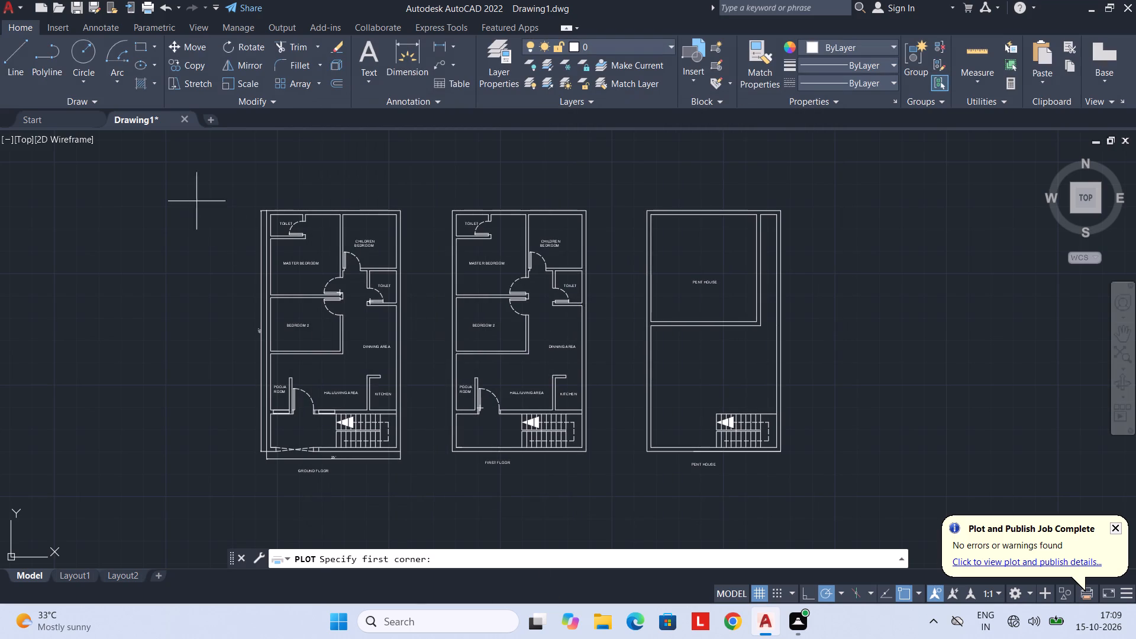
{"action": "left_click", "coordinate": [210, 189]}
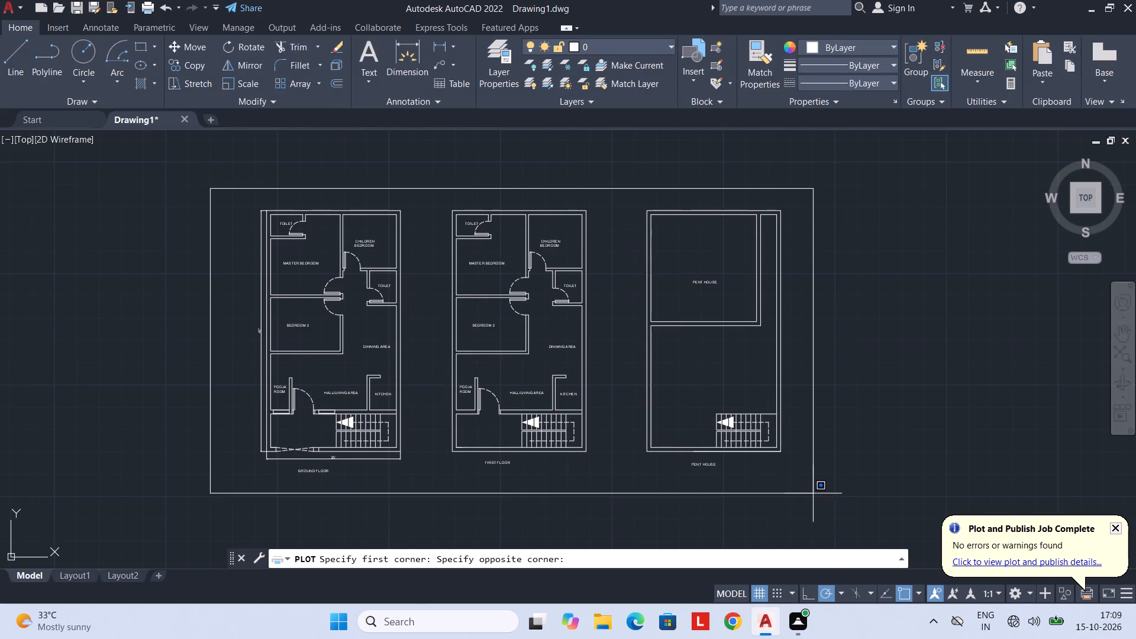
{"action": "left_click", "coordinate": [816, 493]}
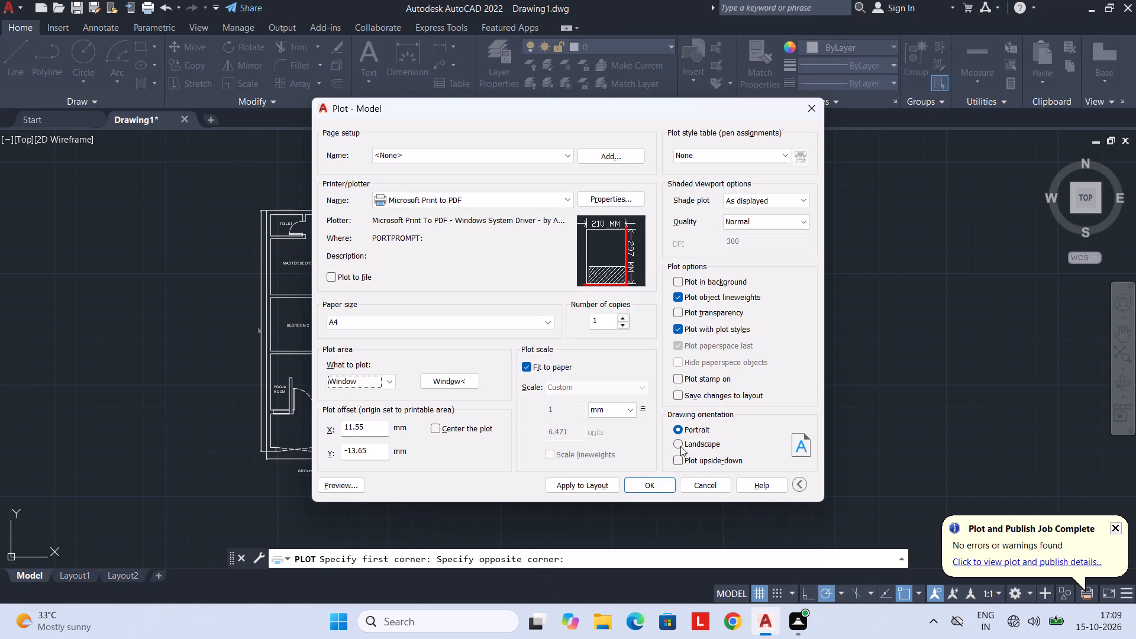
{"action": "left_click", "coordinate": [680, 444]}
{"action": "left_click", "coordinate": [587, 483]}
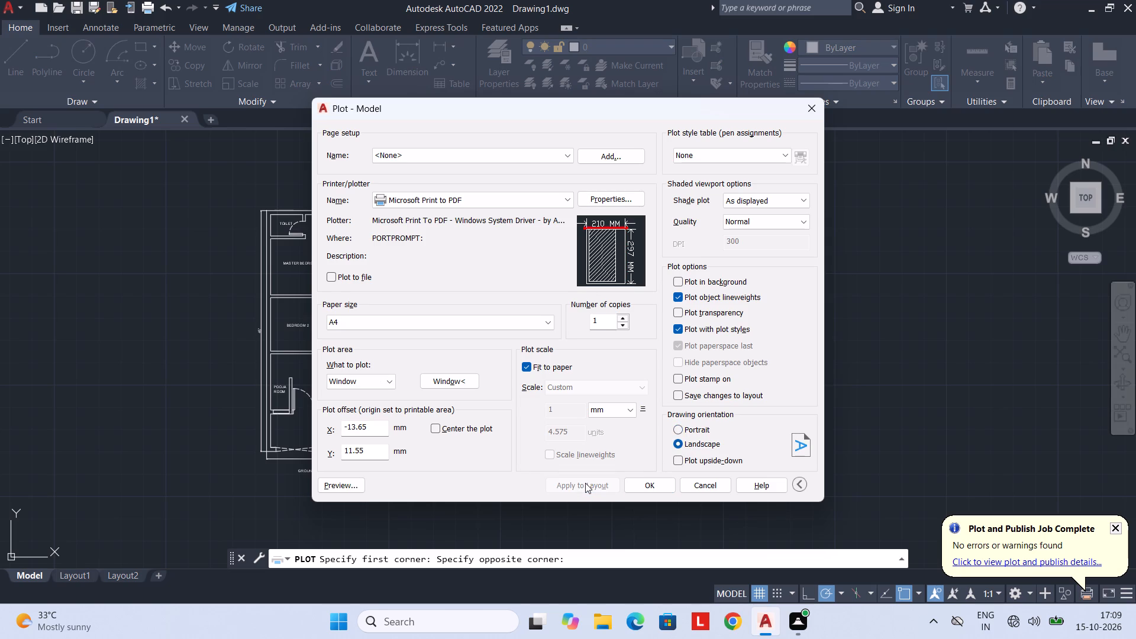
Preview the landscape plot of the three floor plans, examining the labels and dimensions up close, and leave the plot setup.
{"action": "left_click", "coordinate": [348, 482]}
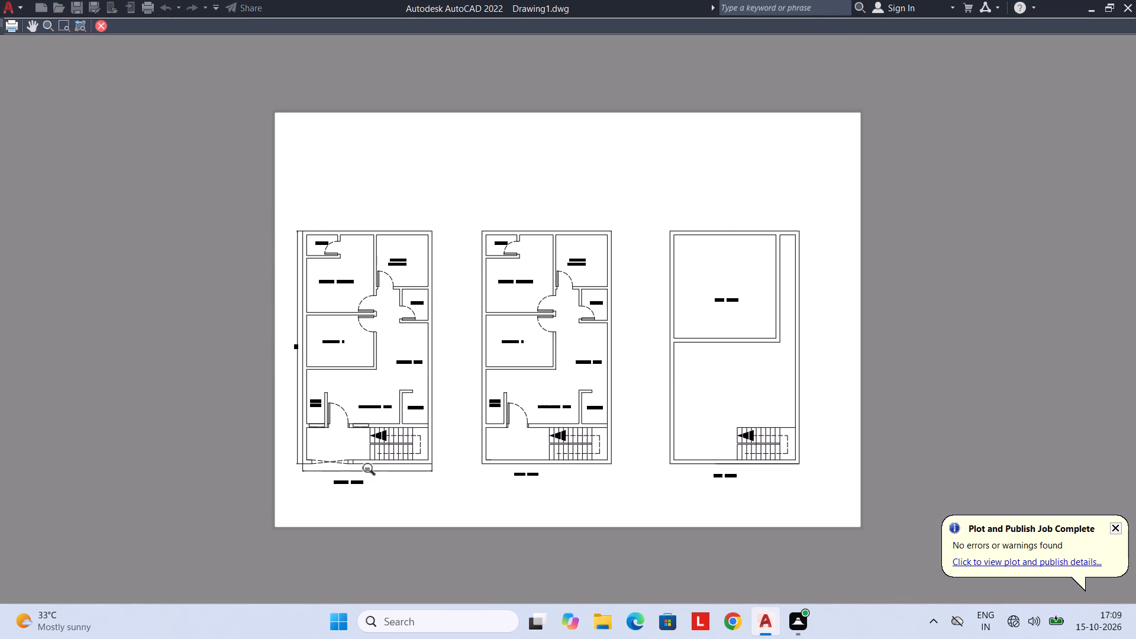
{"action": "scroll", "coordinate": [515, 430], "scroll_direction": "up", "scroll_amount": 1}
{"action": "scroll", "coordinate": [515, 430], "scroll_direction": "down", "scroll_amount": 1}
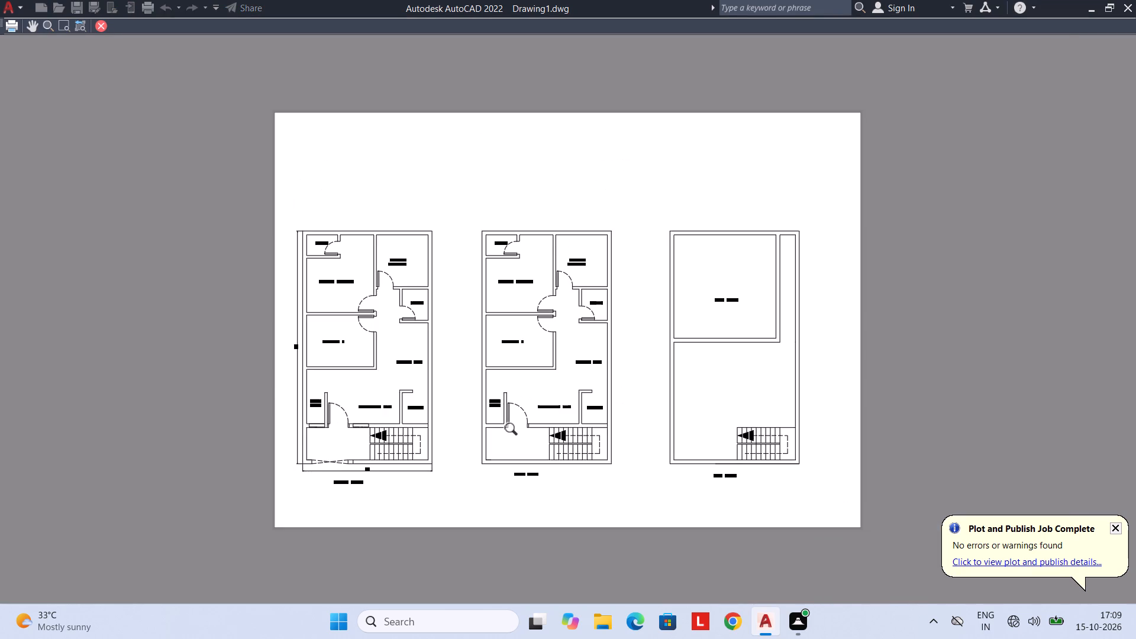
{"action": "scroll", "coordinate": [515, 430], "scroll_direction": "up", "scroll_amount": 1}
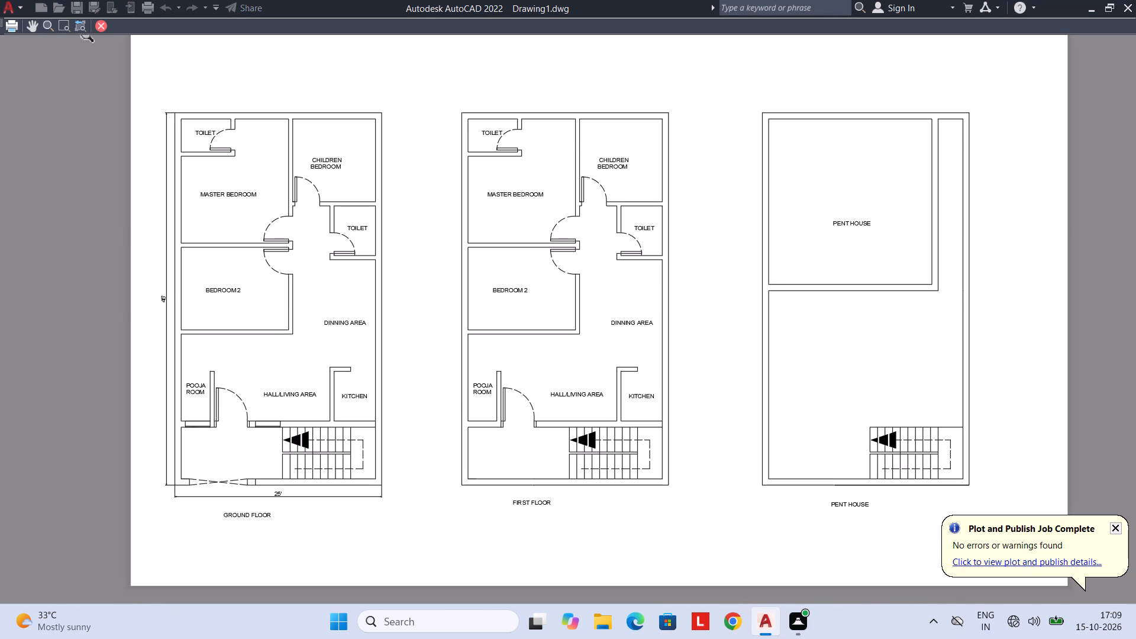
{"action": "left_click", "coordinate": [100, 32]}
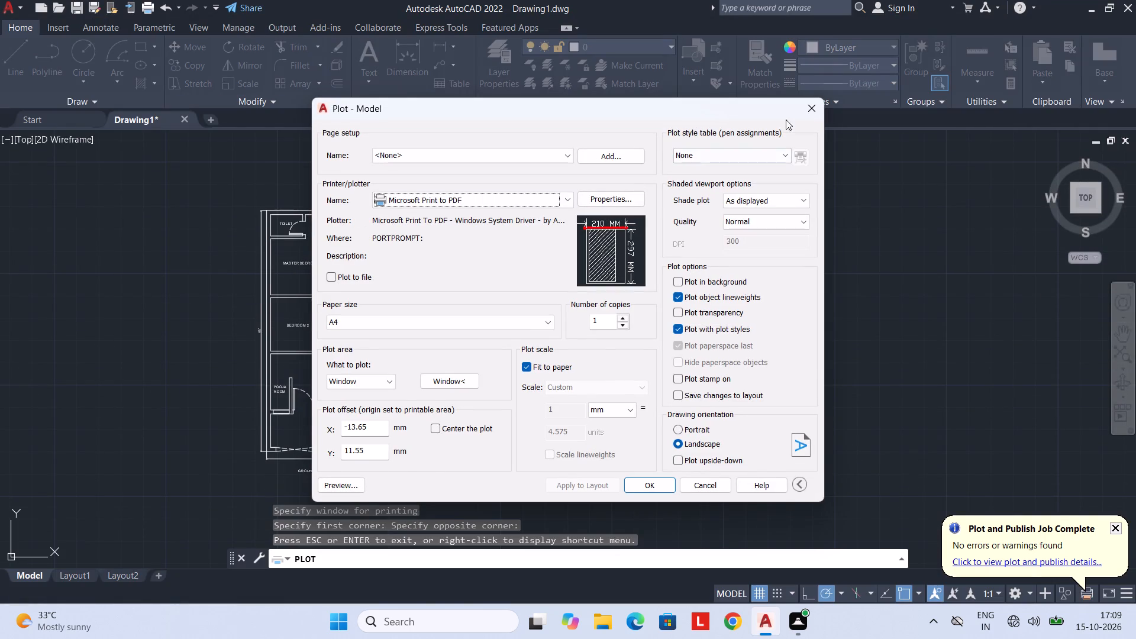
{"action": "key", "text": "Escape"}
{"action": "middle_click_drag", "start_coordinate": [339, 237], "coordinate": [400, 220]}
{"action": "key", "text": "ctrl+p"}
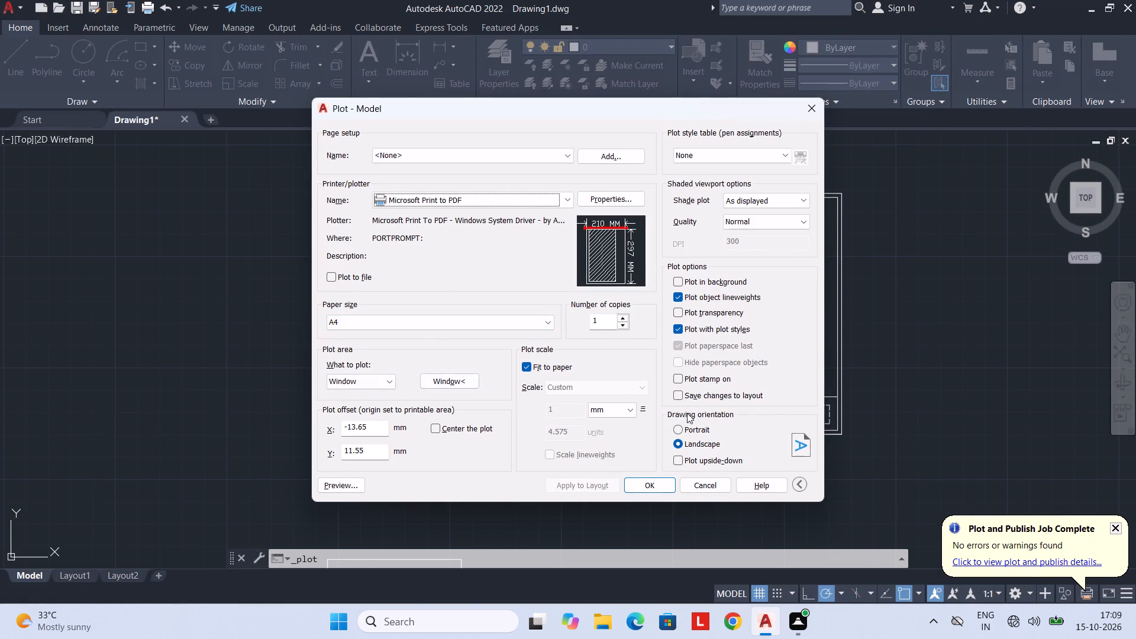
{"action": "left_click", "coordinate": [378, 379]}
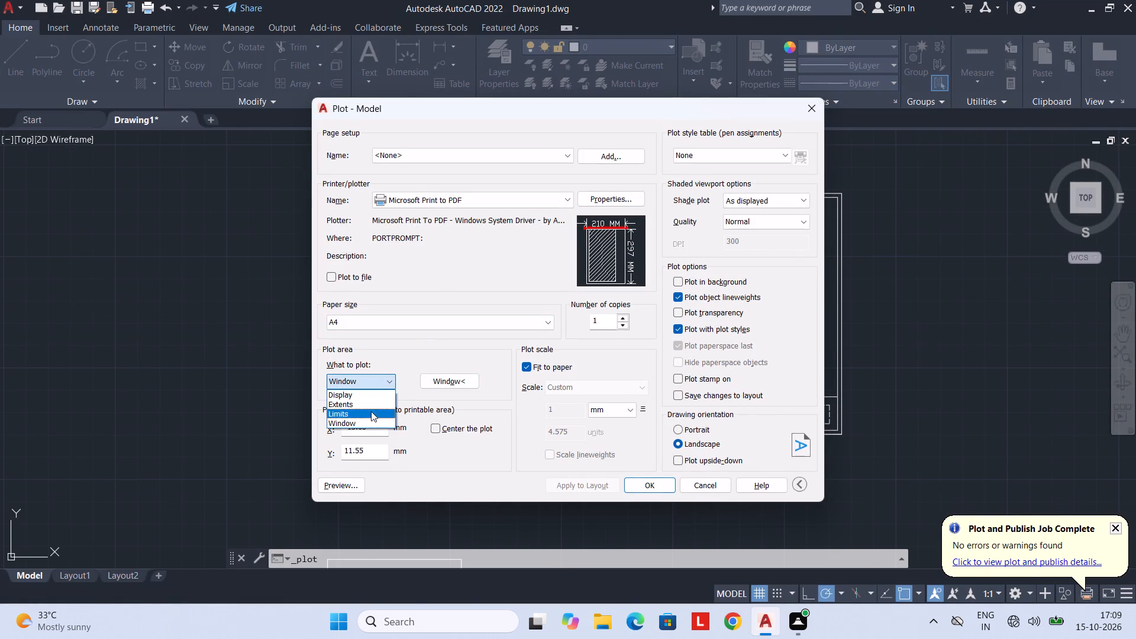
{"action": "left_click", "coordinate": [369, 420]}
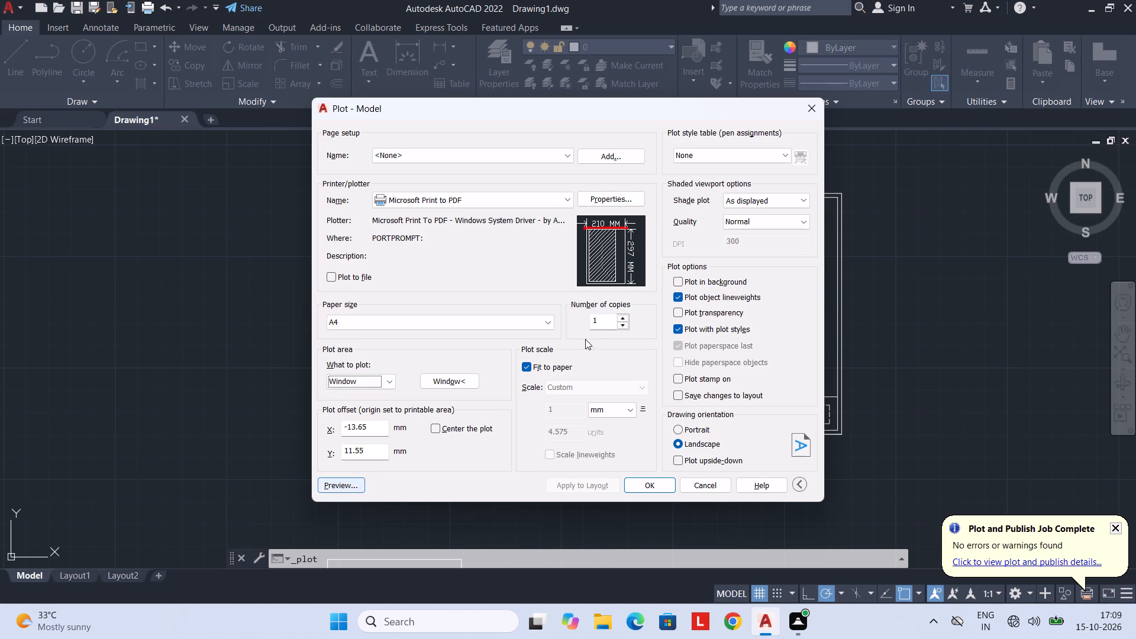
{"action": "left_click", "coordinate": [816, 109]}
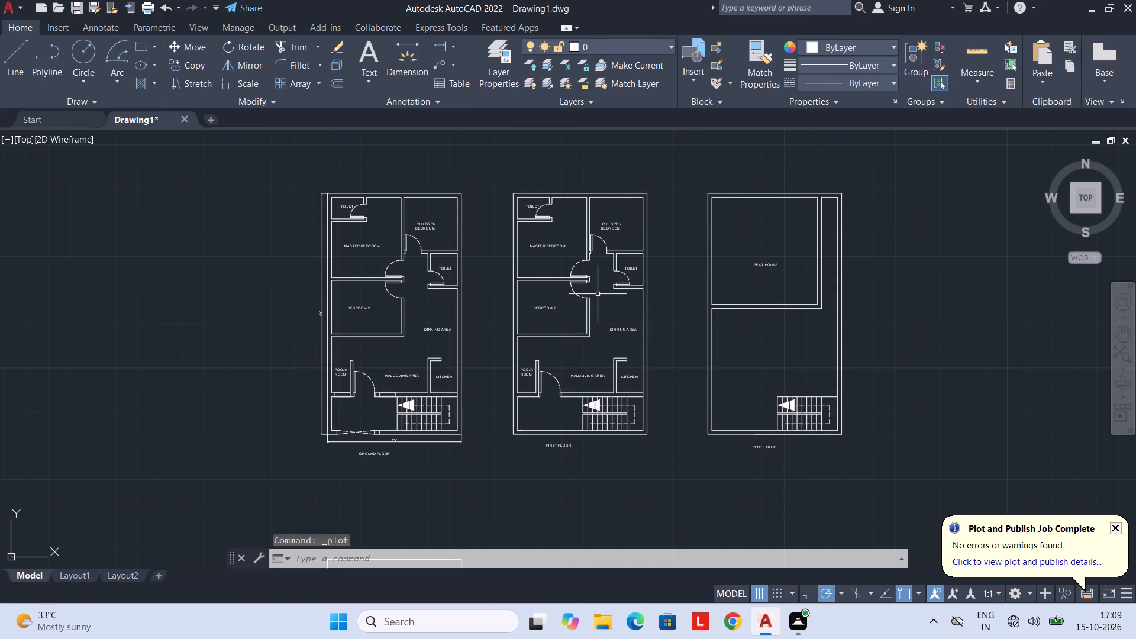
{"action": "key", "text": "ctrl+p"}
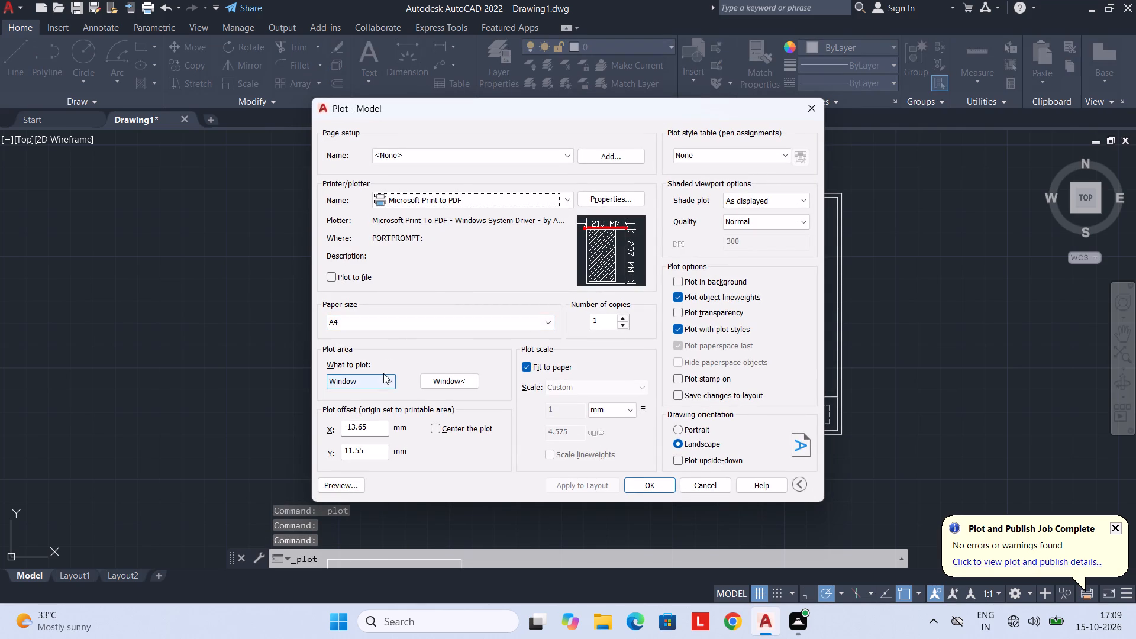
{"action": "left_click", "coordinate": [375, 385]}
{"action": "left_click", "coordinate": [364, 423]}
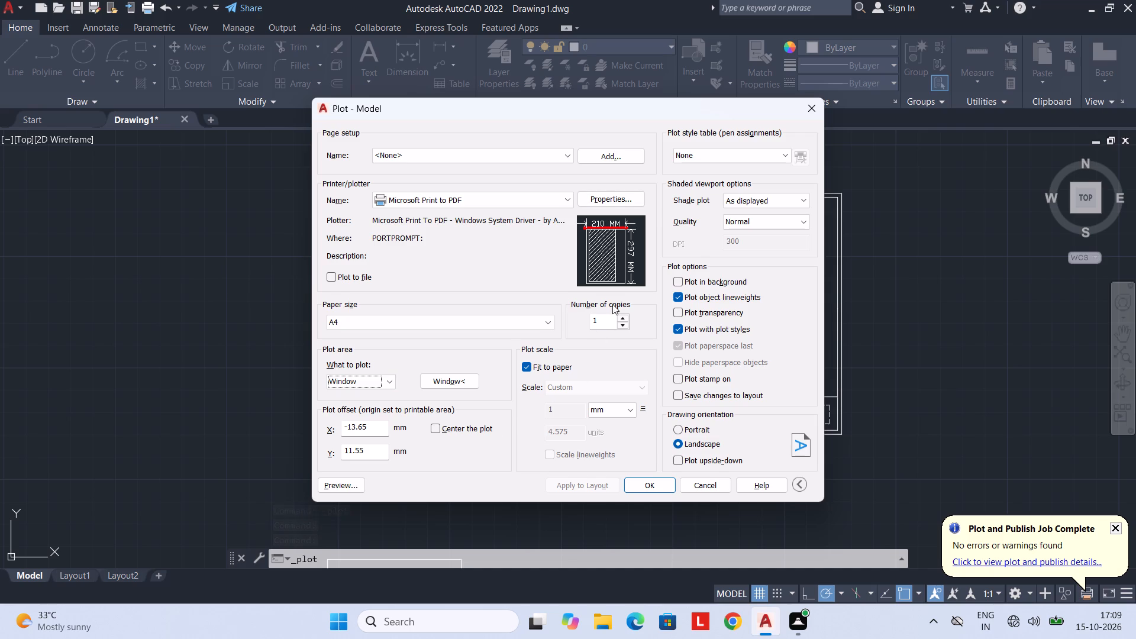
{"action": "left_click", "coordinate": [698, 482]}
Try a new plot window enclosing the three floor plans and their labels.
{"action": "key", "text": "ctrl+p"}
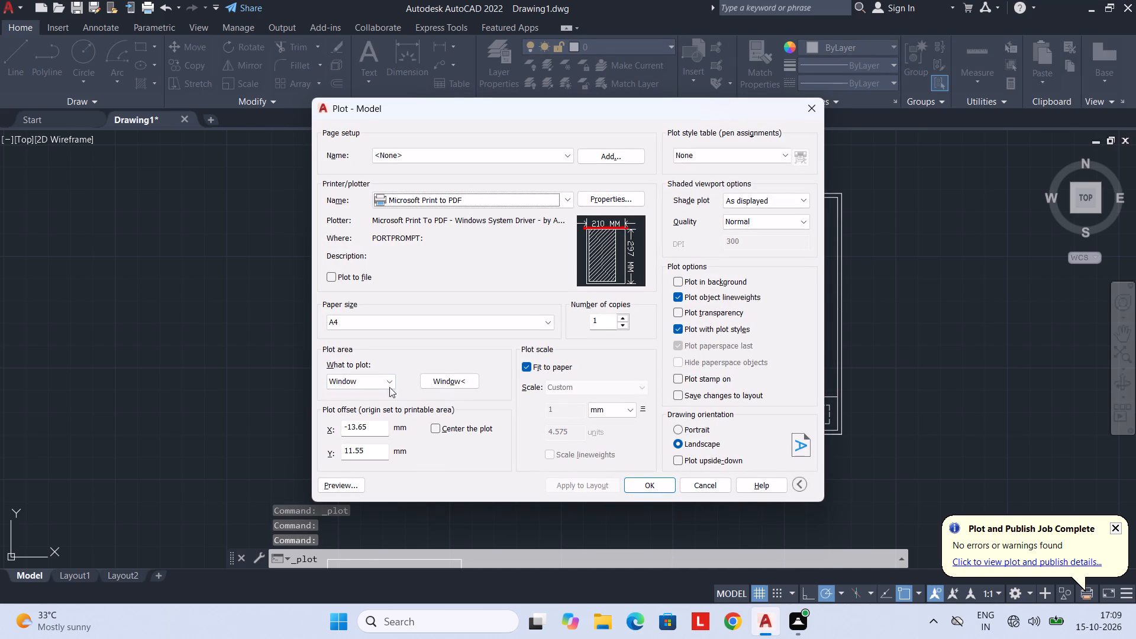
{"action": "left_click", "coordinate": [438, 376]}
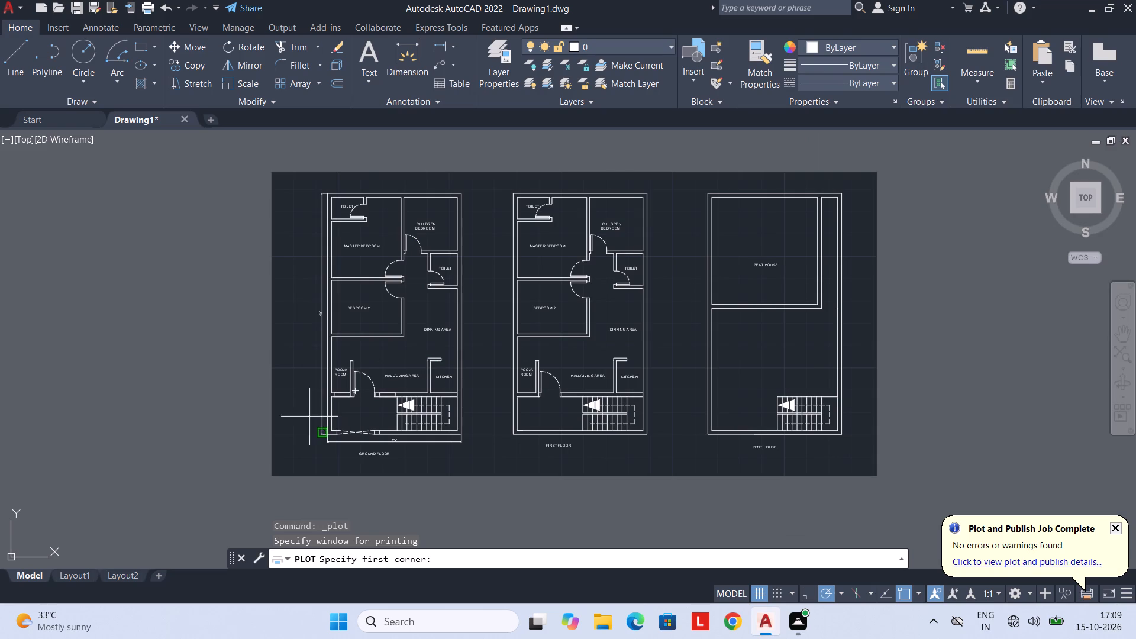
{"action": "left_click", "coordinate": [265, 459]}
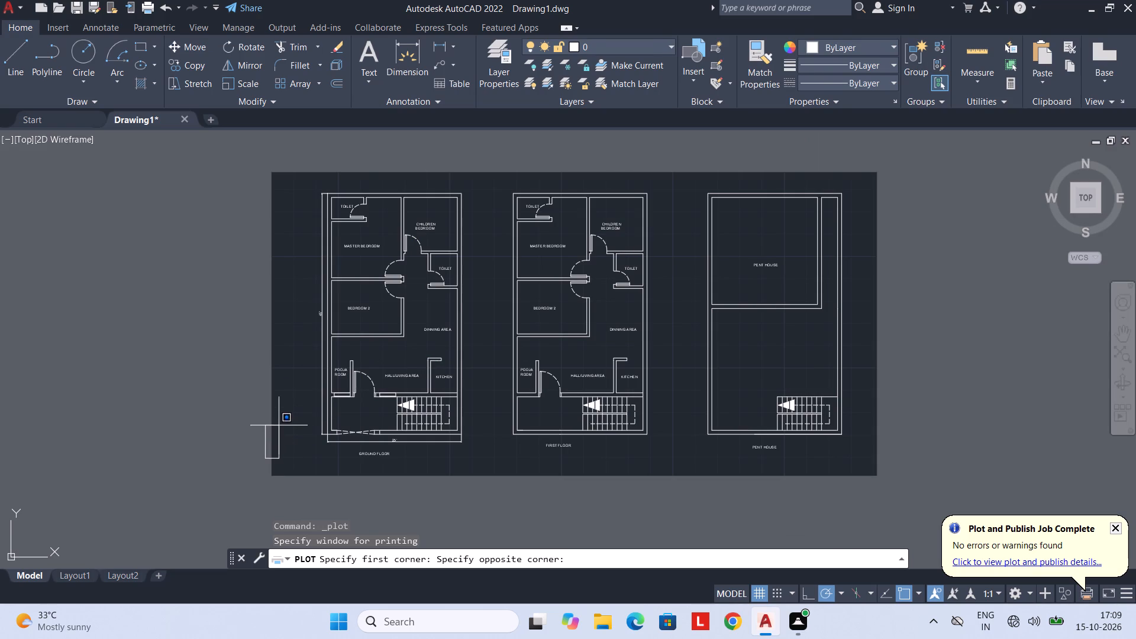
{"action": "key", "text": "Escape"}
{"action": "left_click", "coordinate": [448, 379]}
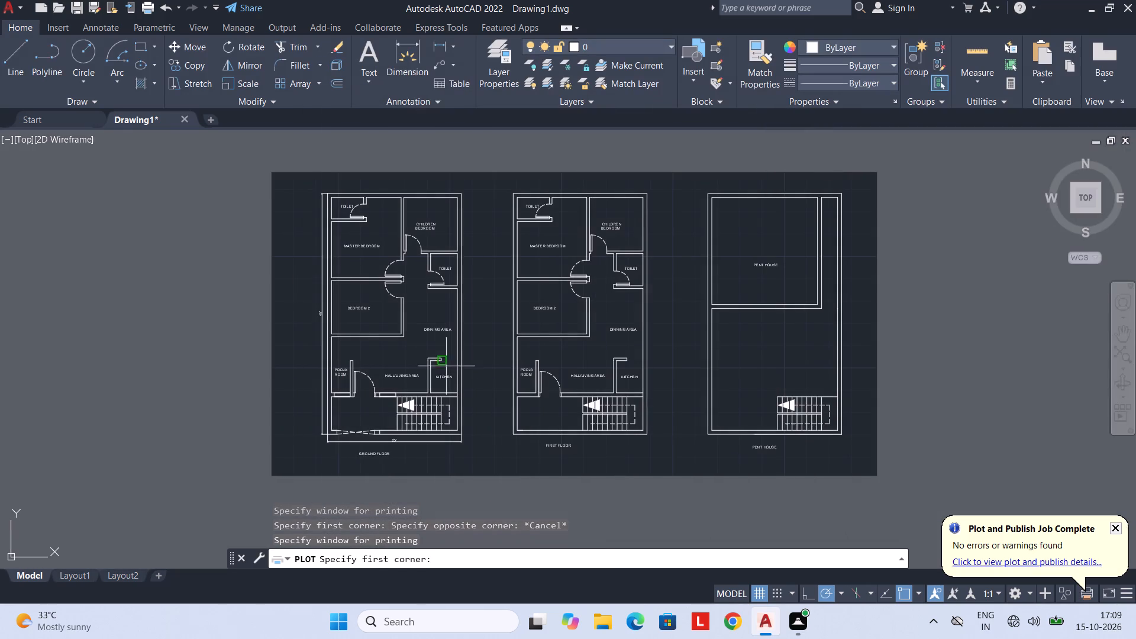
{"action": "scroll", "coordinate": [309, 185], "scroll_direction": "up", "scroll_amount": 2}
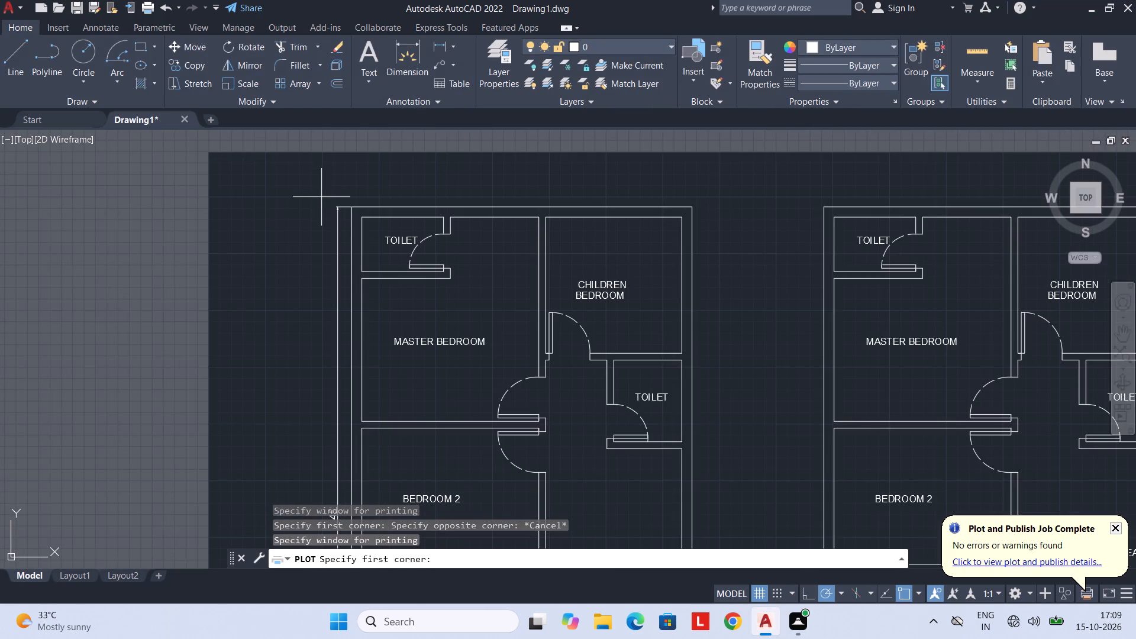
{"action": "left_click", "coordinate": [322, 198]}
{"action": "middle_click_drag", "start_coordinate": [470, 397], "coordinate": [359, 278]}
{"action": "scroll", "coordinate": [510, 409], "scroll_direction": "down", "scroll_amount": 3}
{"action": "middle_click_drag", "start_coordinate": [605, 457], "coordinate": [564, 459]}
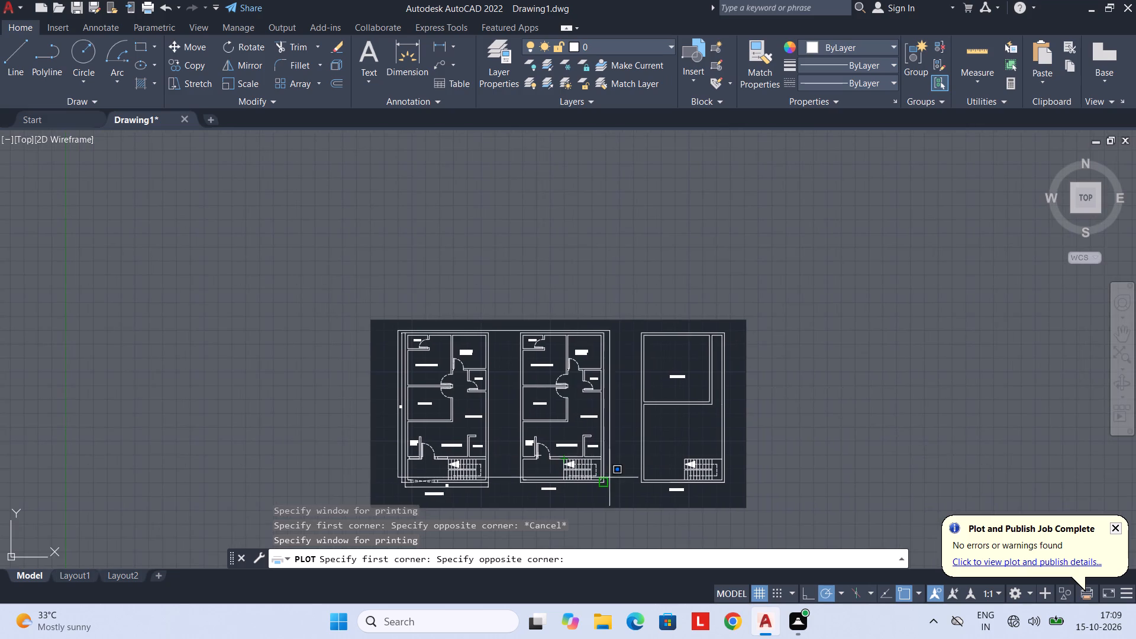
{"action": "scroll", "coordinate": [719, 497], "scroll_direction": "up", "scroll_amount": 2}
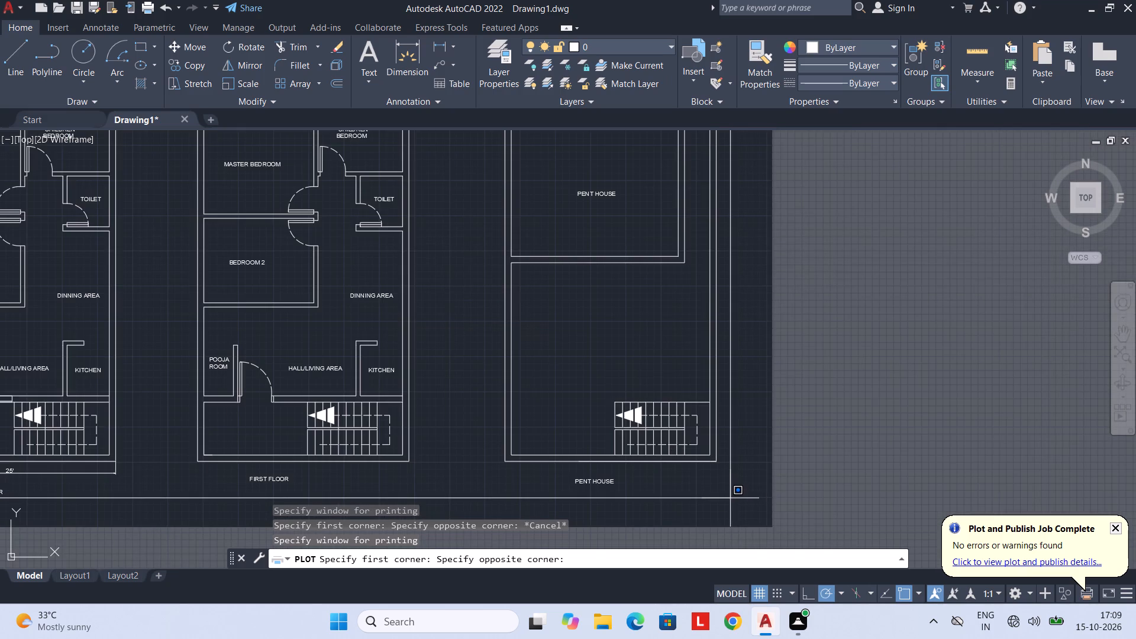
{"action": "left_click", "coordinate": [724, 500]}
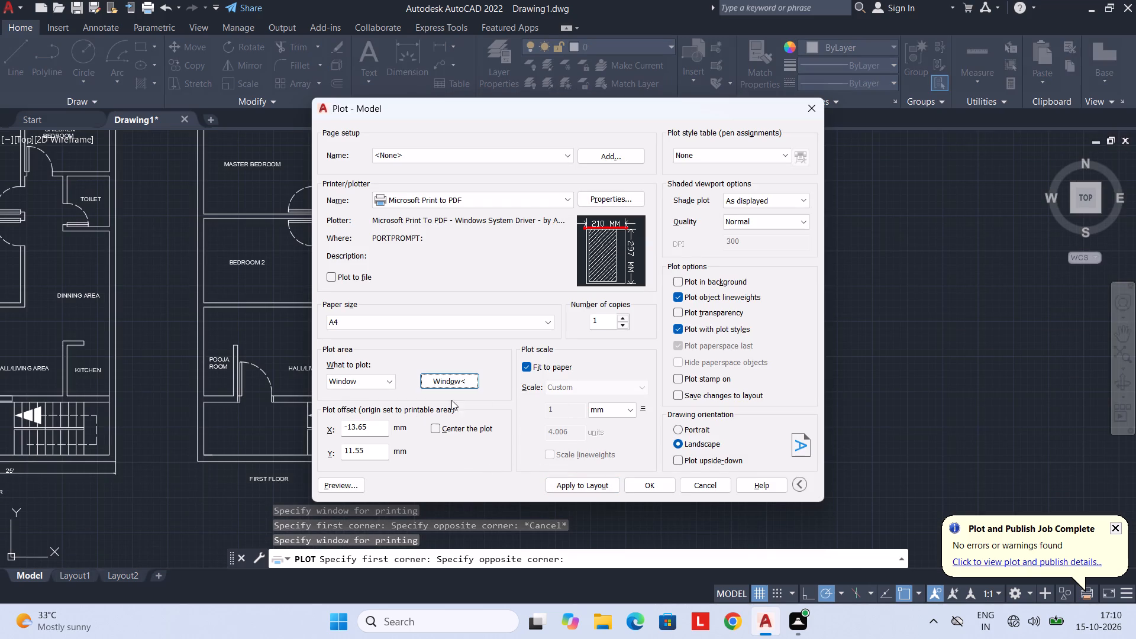
Compare portrait with landscape orientation, return to landscape, and preview the floor plan plot.
{"action": "left_click", "coordinate": [682, 426]}
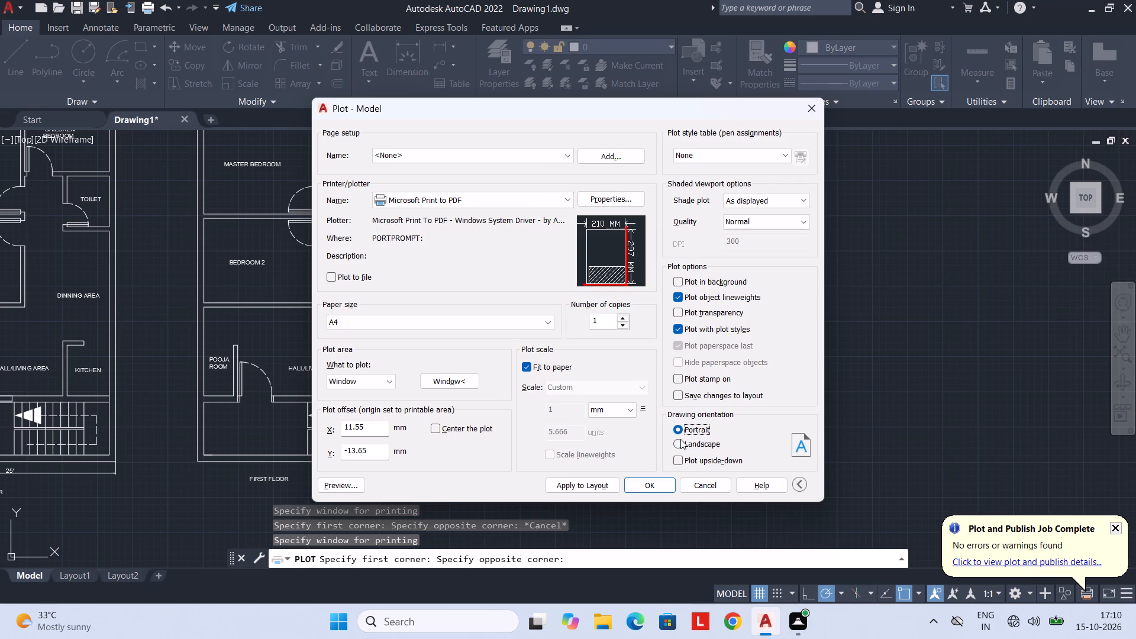
{"action": "left_click", "coordinate": [680, 441]}
{"action": "left_click", "coordinate": [340, 490]}
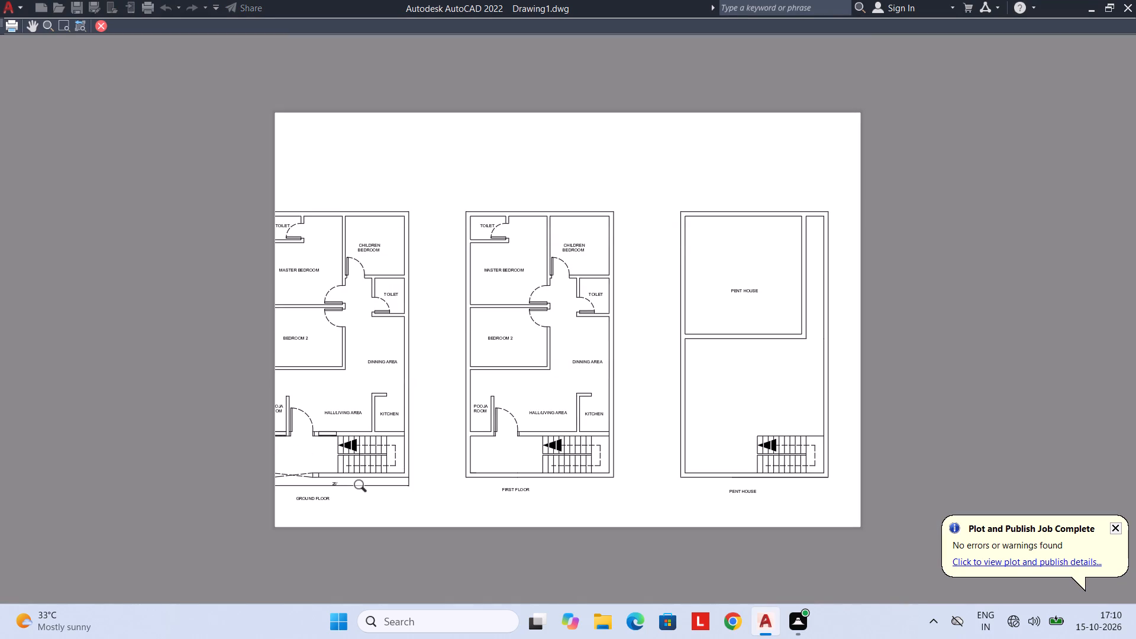
{"action": "left_click", "coordinate": [96, 29]}
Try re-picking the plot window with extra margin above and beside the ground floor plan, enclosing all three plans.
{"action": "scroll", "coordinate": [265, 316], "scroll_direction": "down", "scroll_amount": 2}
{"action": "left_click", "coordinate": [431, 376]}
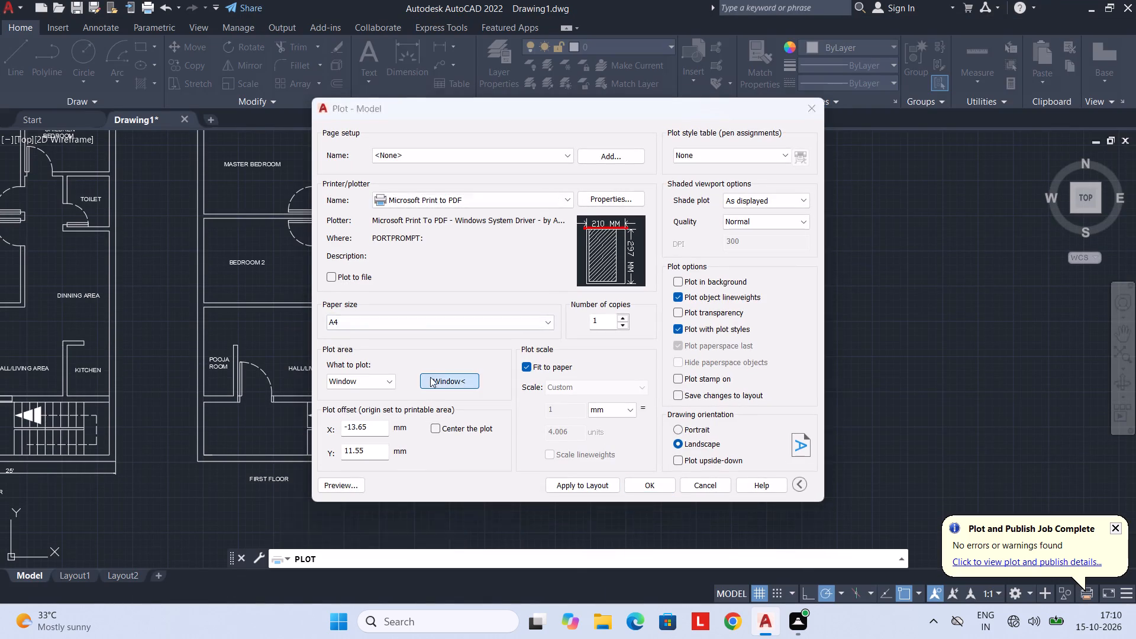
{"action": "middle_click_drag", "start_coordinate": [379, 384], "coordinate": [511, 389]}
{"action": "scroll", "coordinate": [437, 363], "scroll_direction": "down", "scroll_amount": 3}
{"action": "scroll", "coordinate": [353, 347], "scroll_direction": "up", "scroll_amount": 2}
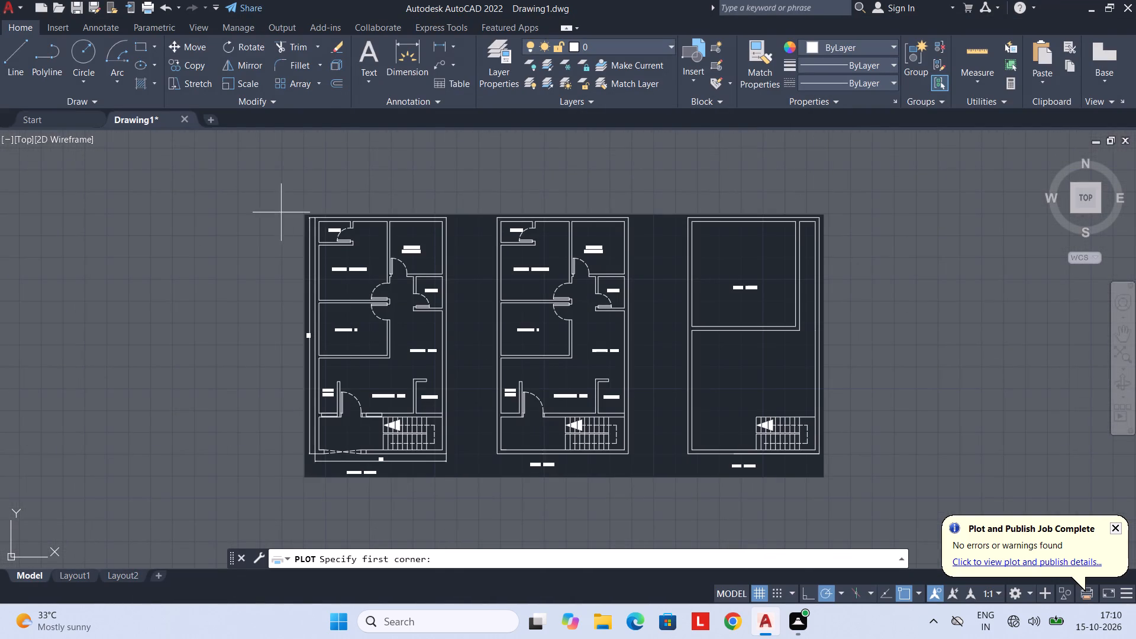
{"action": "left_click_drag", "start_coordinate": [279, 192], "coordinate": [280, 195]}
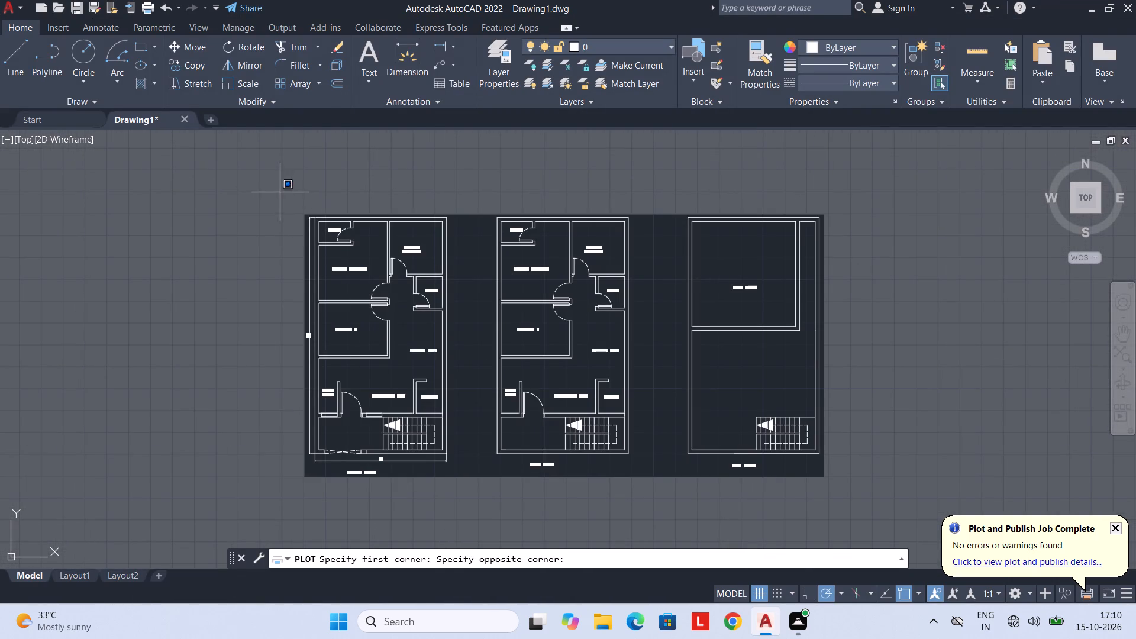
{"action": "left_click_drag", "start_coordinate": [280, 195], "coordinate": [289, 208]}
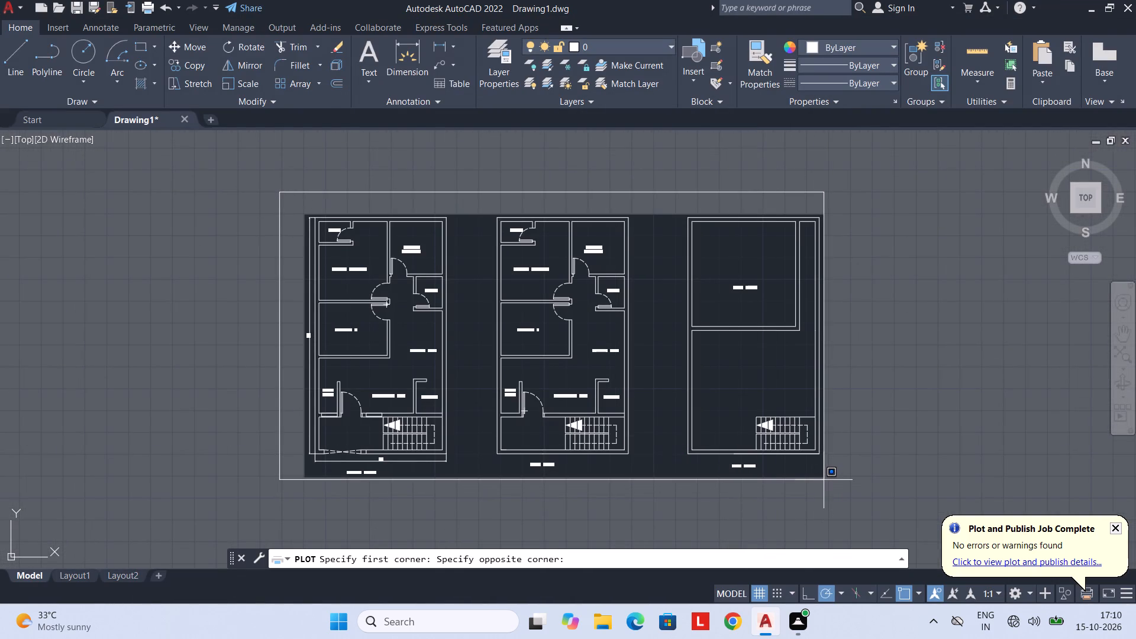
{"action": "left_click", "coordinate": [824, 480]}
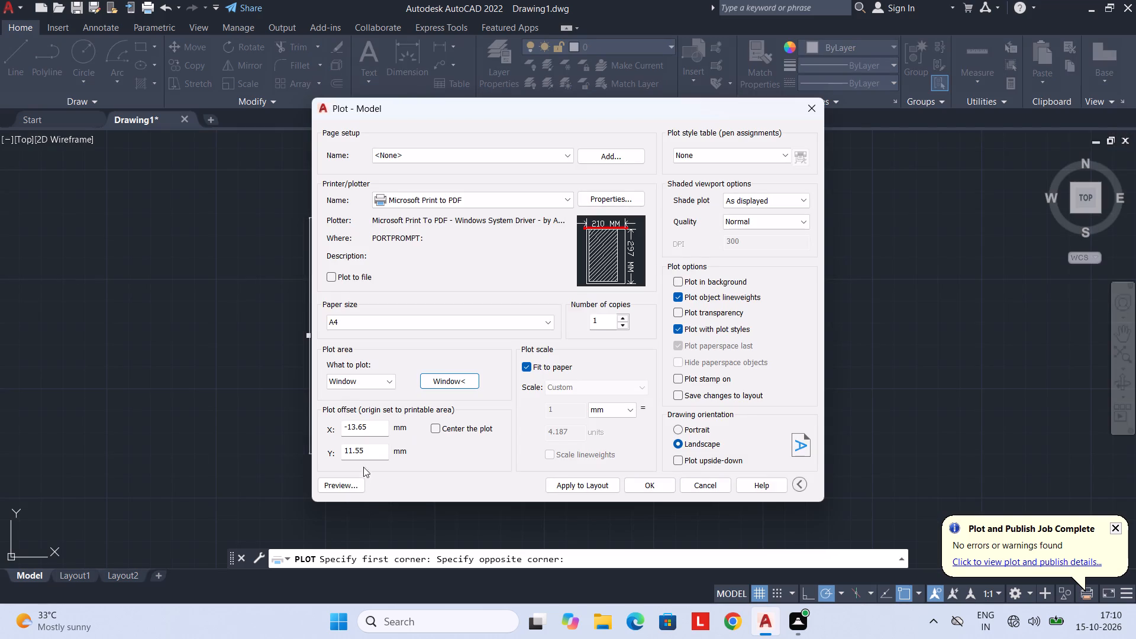
Preview the rewindowed landscape plot of the three floor plans and leave the plot setup without plotting.
{"action": "left_click", "coordinate": [353, 482]}
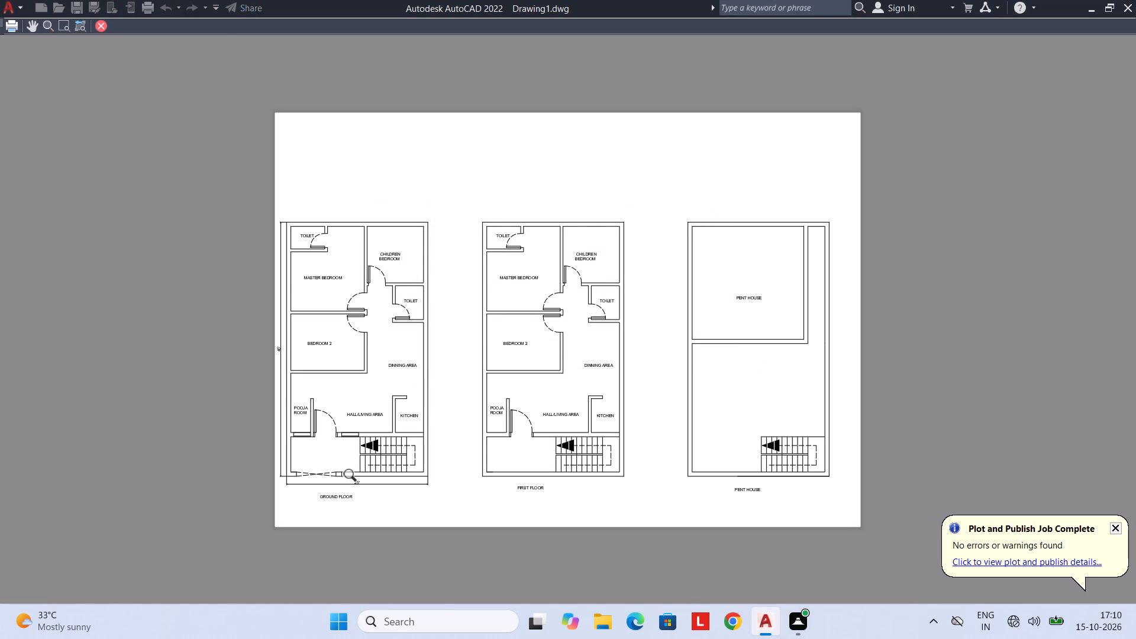
{"action": "scroll", "coordinate": [353, 476], "scroll_direction": "up", "scroll_amount": 1}
{"action": "scroll", "coordinate": [353, 476], "scroll_direction": "down", "scroll_amount": 1}
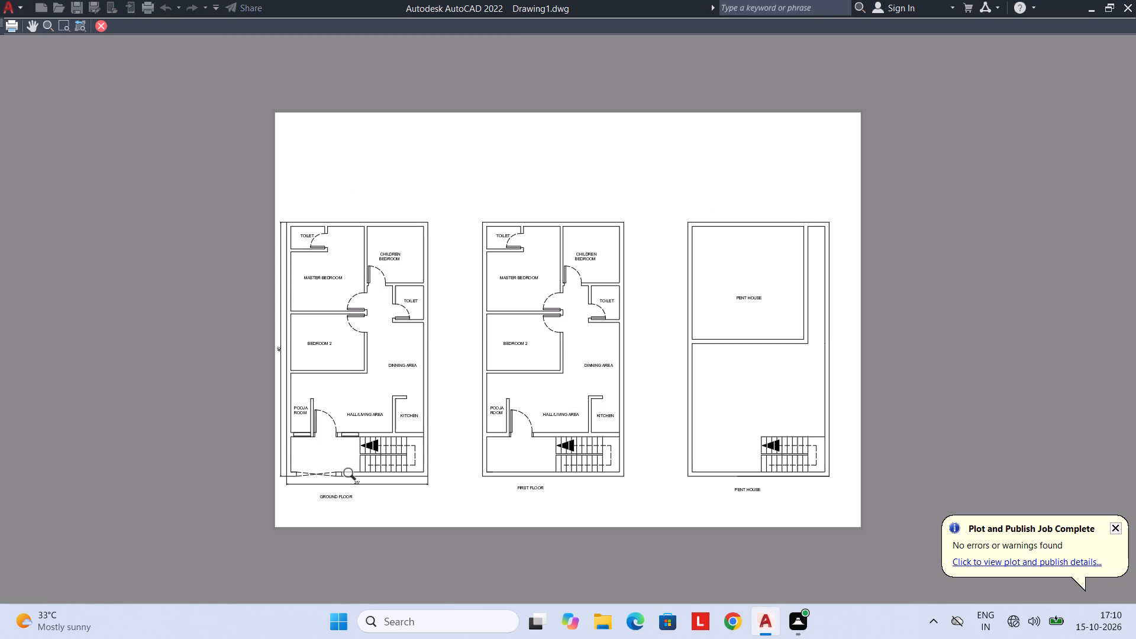
{"action": "left_click", "coordinate": [99, 29]}
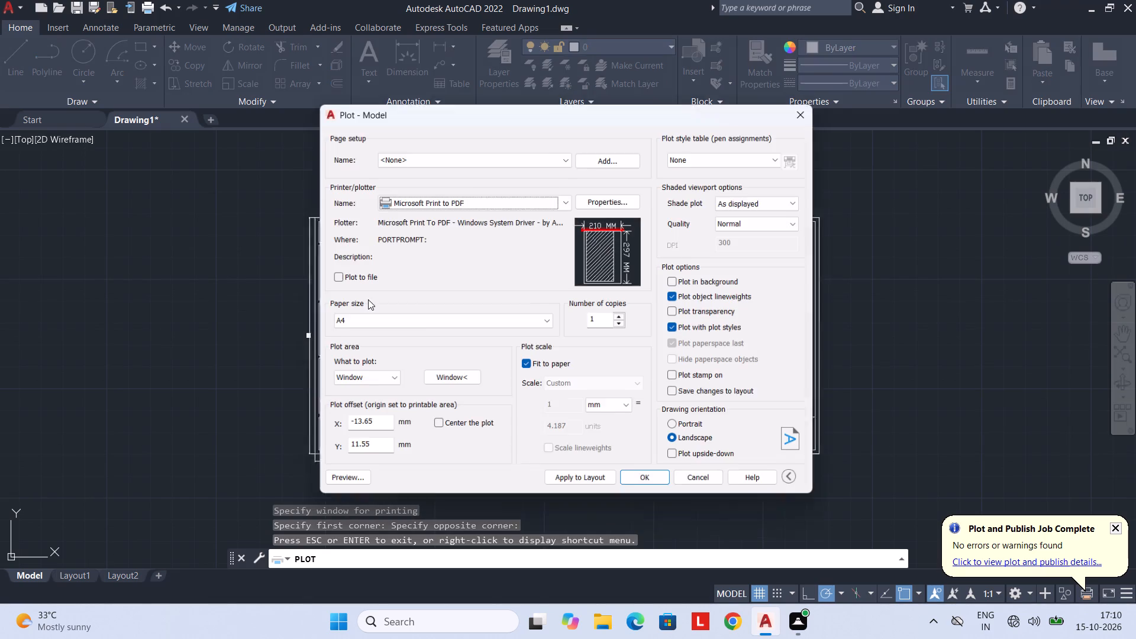
{"action": "left_click", "coordinate": [805, 112]}
Add single-line title text 2' high above the floor plans reading "G+1 WITH PENT HOUSE 3BHK".
{"action": "middle_click_drag", "start_coordinate": [475, 222], "coordinate": [477, 223]}
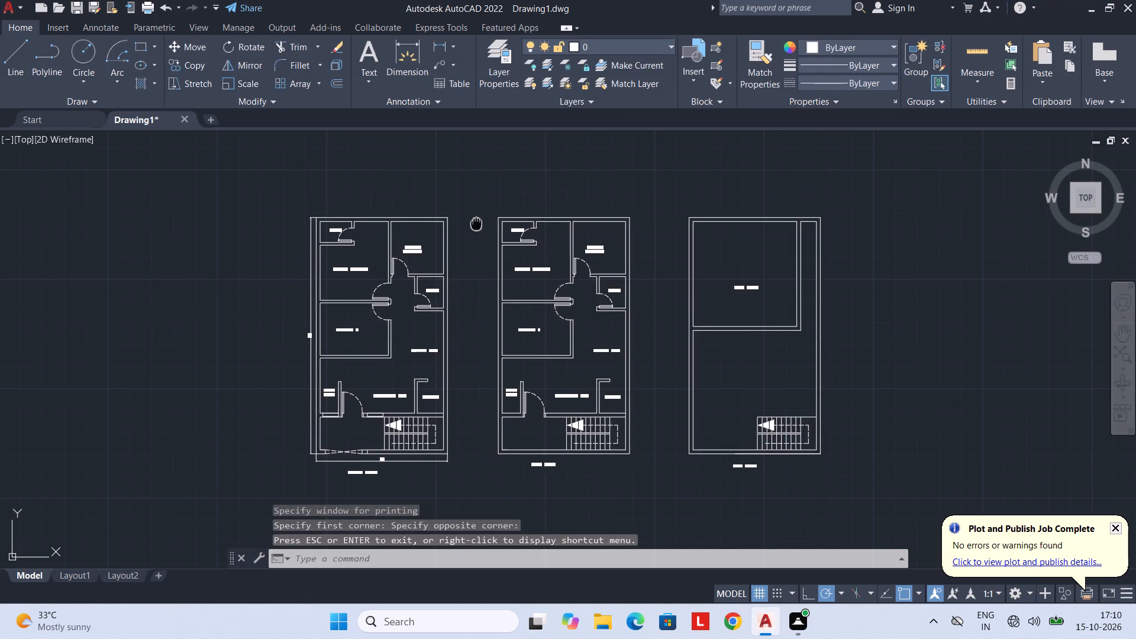
{"action": "middle_click_drag", "start_coordinate": [477, 223], "coordinate": [488, 273]}
{"action": "scroll", "coordinate": [485, 253], "scroll_direction": "down", "scroll_amount": 2}
{"action": "middle_click_drag", "start_coordinate": [481, 253], "coordinate": [479, 270]}
{"action": "type", "text": "DTT"}
{"action": "key", "text": "space"}
{"action": "scroll", "coordinate": [477, 259], "scroll_direction": "up", "scroll_amount": 2}
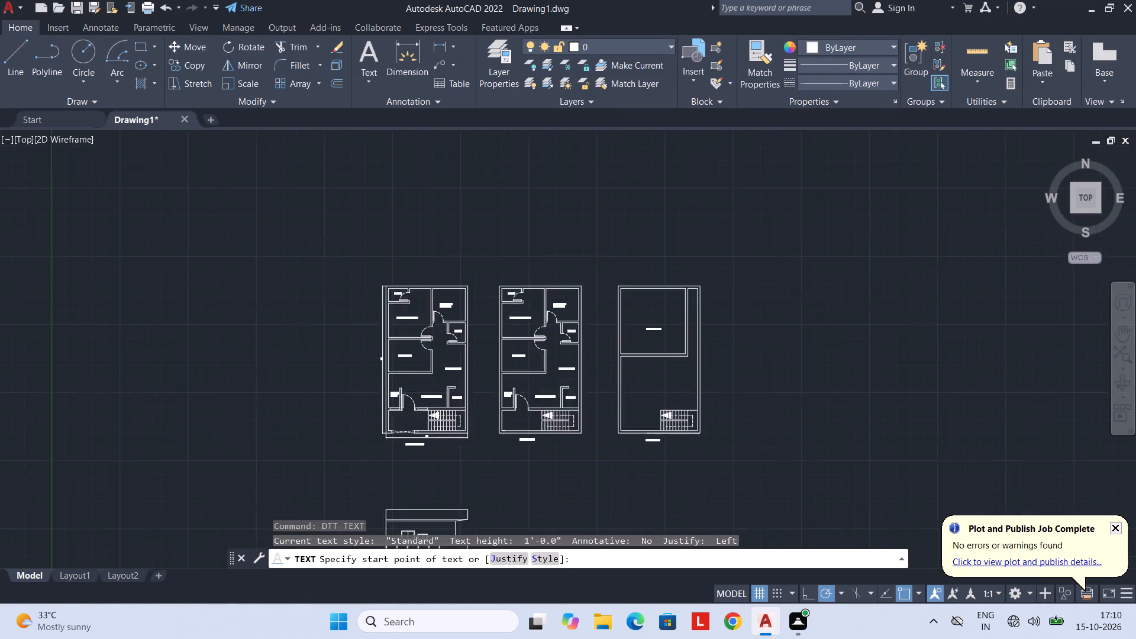
{"action": "left_click", "coordinate": [449, 253]}
{"action": "type", "text": "2'"}
{"action": "key", "text": "Return"}
{"action": "key", "text": "Return"}
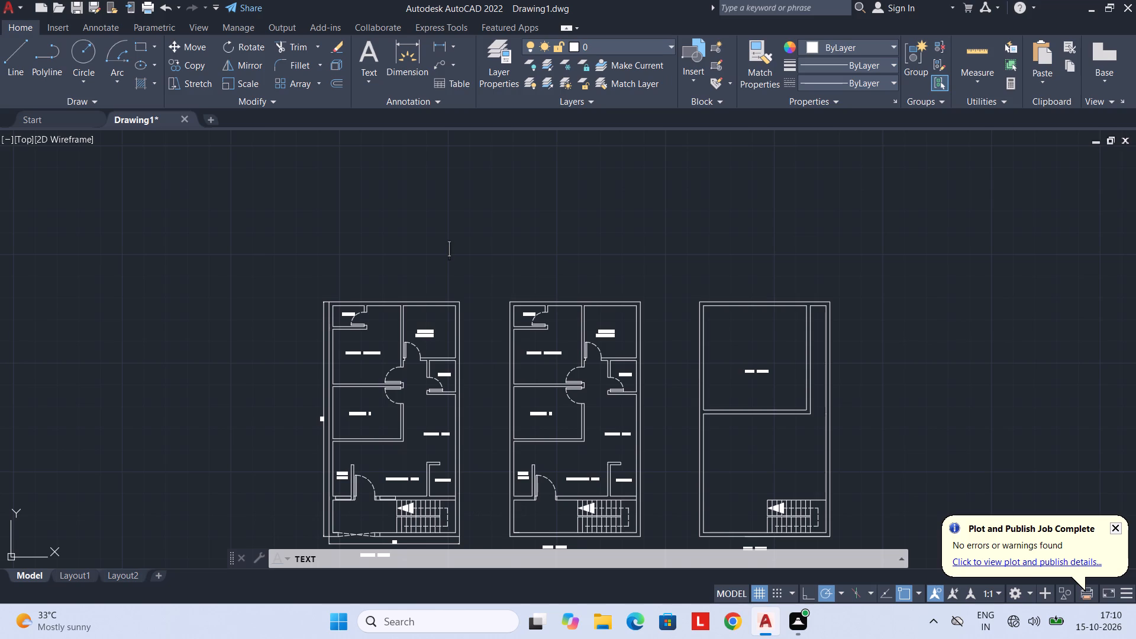
{"action": "key", "text": "g"}
{"action": "type", "text": "+1"}
{"action": "key", "text": "space"}
{"action": "type", "text": "WIOTH"}
{"action": "key", "text": "BackSpace"}
{"action": "key", "text": "BackSpace"}
{"action": "key", "text": "BackSpace"}
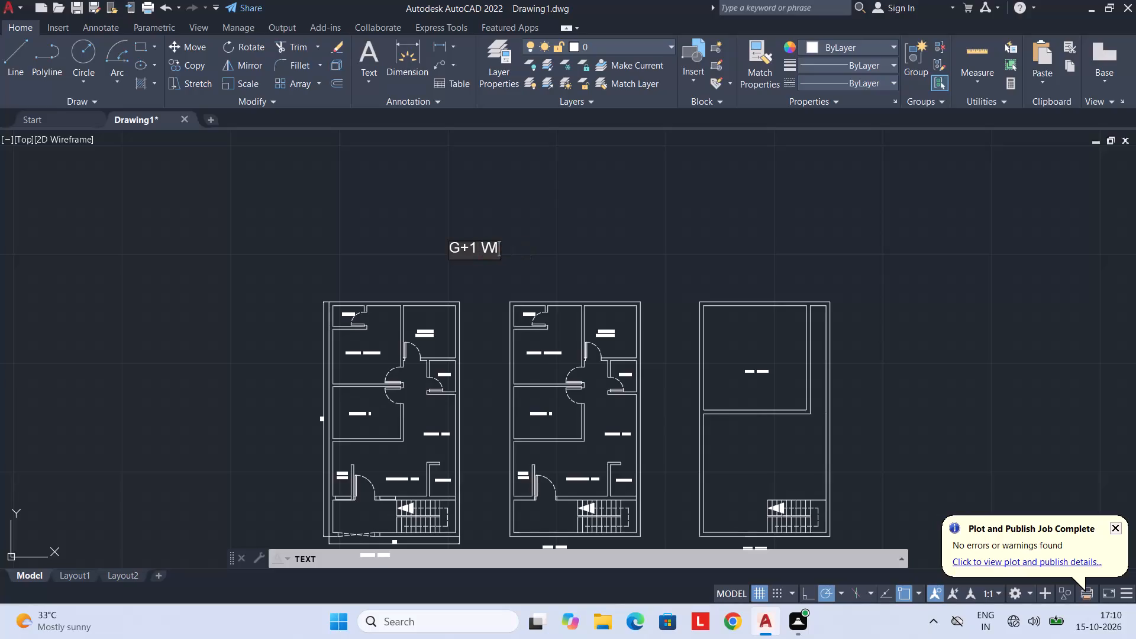
{"action": "key", "text": "BackSpace"}
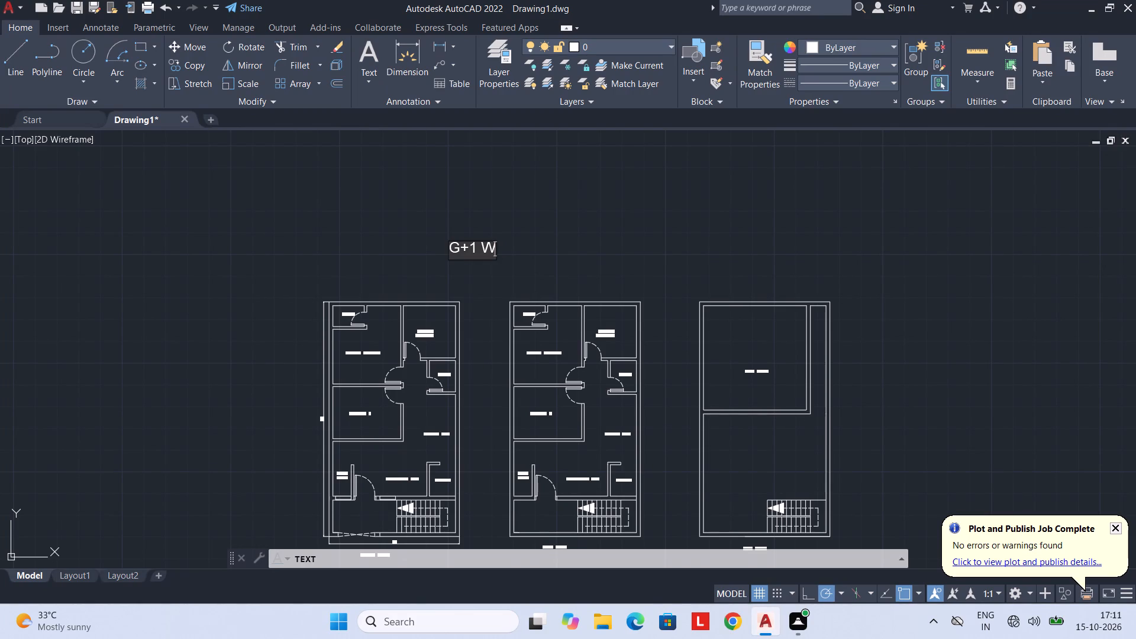
{"action": "type", "text": "ITH PENT HOUSE"}
{"action": "key", "text": "space"}
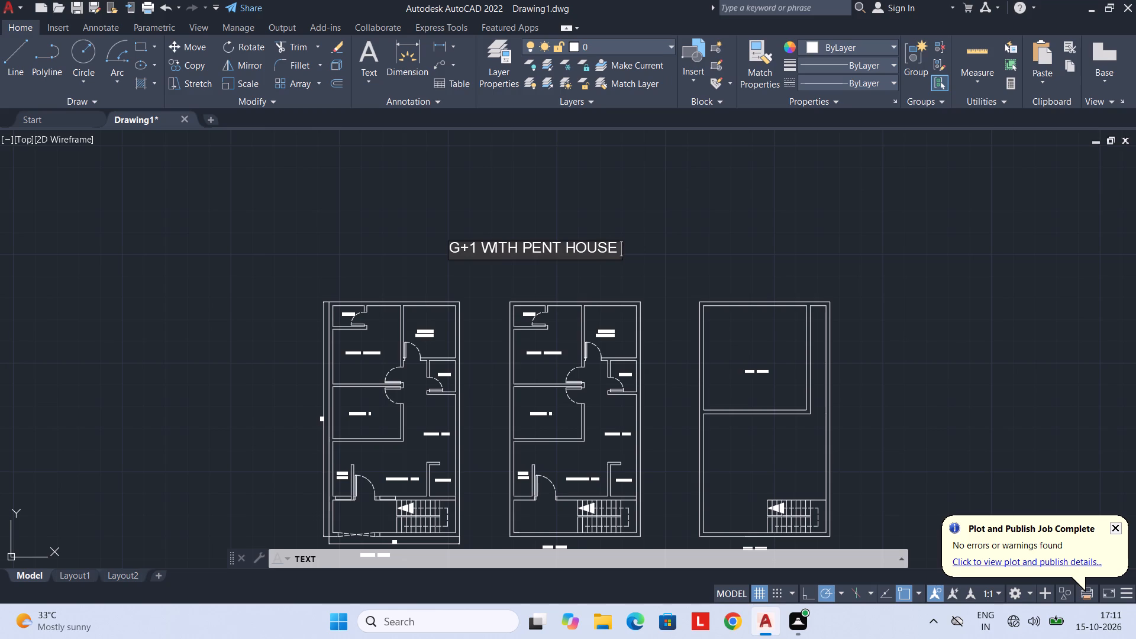
{"action": "type", "text": "3BHK"}
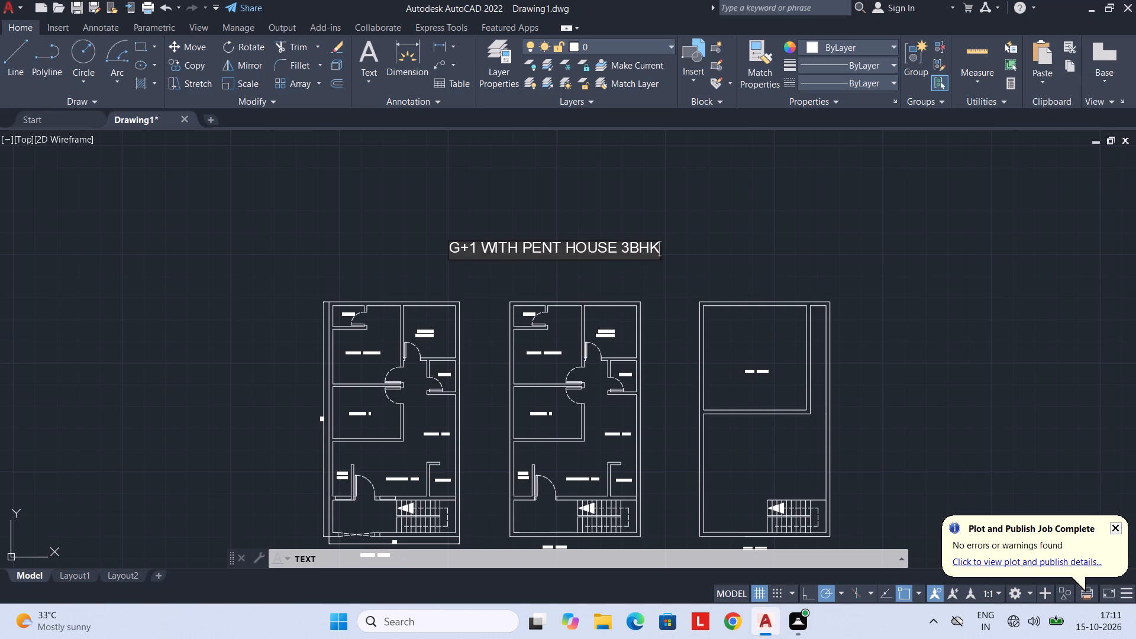
Add a second text line beneath the title reading "PLOT AREA:25'X45'" and finish the text.
{"action": "key", "text": "Return"}
{"action": "type", "text": "PLOT AREA"}
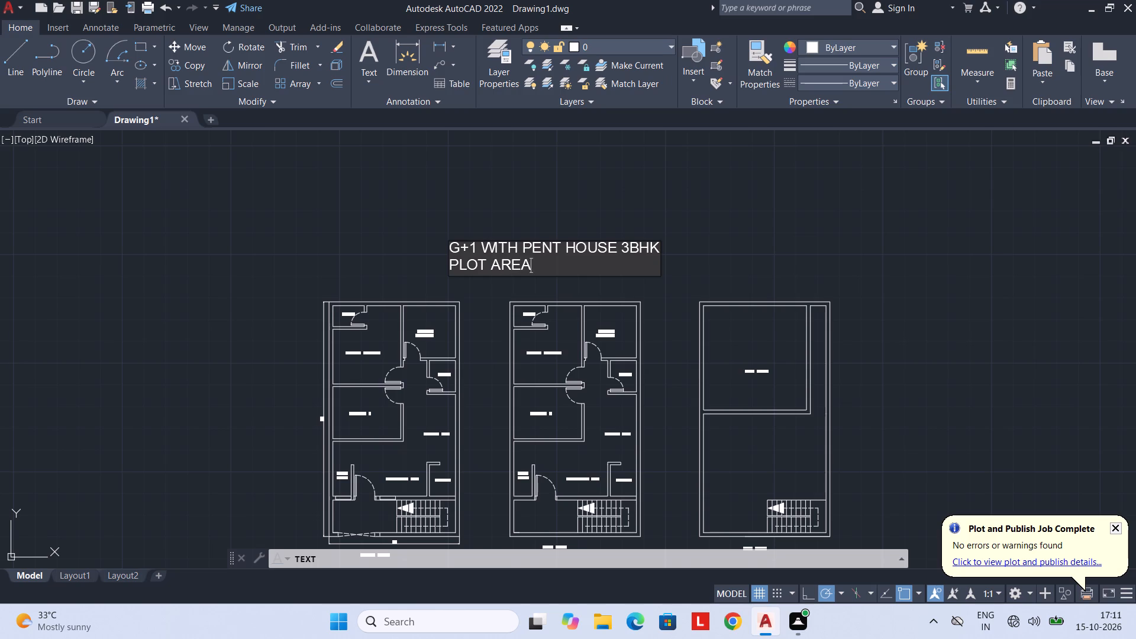
{"action": "key", "text": "shift+colon"}
{"action": "type", "text": "25"}
{"action": "key", "text": "apostrophe"}
{"action": "type", "text": "X45"}
{"action": "key", "text": "semicolon"}
{"action": "key", "text": "BackSpace"}
{"action": "key", "text": "apostrophe"}
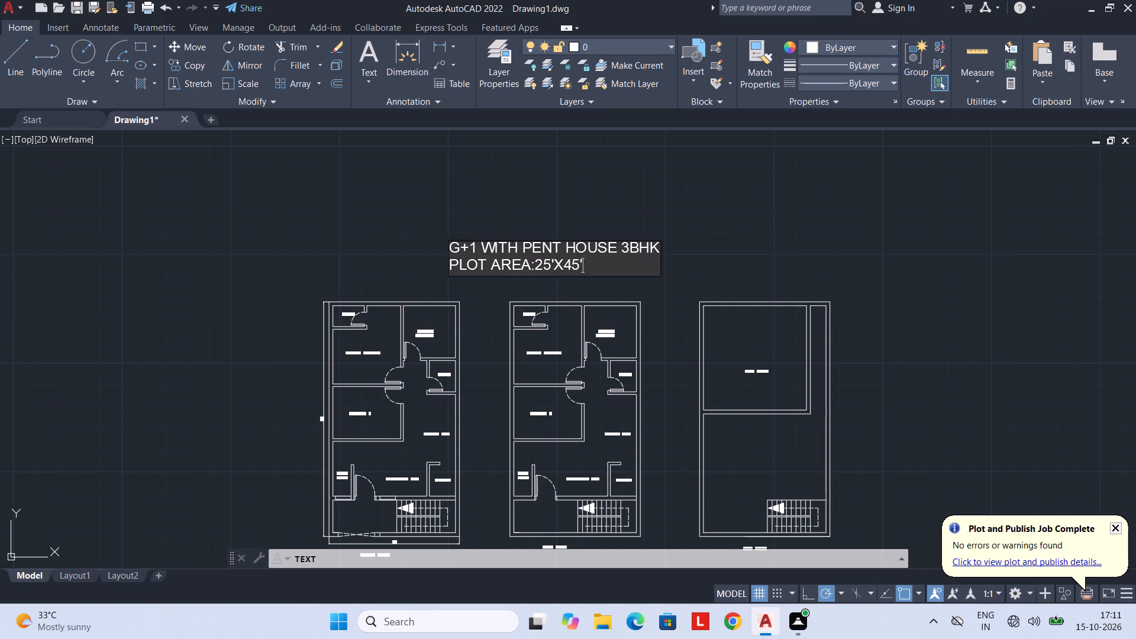
{"action": "key", "text": "Return"}
{"action": "key", "text": "Return"}
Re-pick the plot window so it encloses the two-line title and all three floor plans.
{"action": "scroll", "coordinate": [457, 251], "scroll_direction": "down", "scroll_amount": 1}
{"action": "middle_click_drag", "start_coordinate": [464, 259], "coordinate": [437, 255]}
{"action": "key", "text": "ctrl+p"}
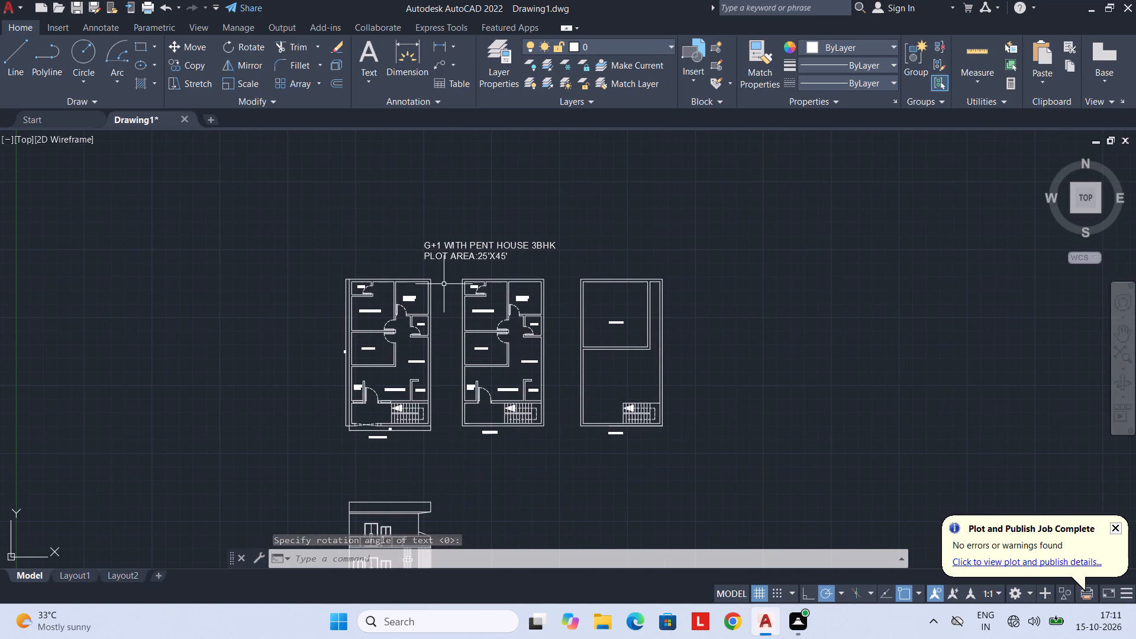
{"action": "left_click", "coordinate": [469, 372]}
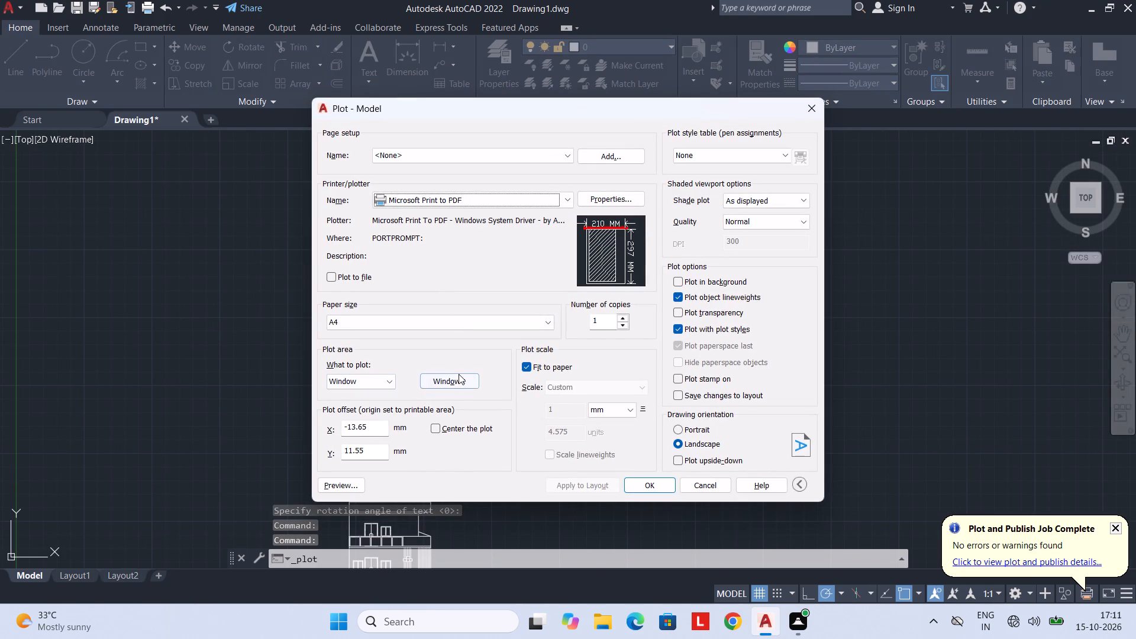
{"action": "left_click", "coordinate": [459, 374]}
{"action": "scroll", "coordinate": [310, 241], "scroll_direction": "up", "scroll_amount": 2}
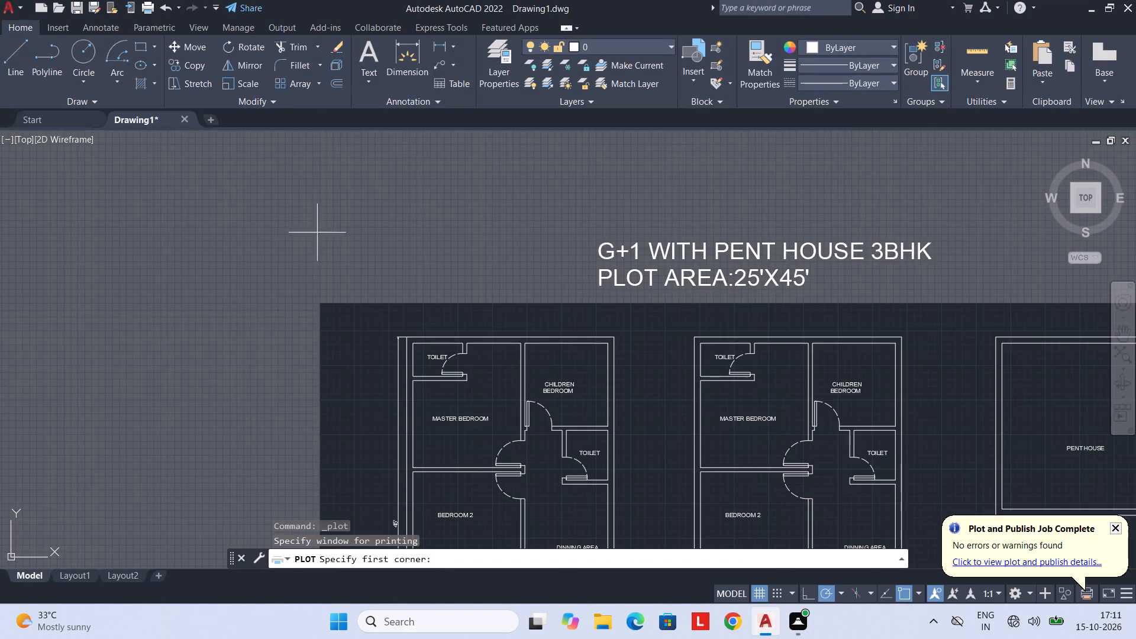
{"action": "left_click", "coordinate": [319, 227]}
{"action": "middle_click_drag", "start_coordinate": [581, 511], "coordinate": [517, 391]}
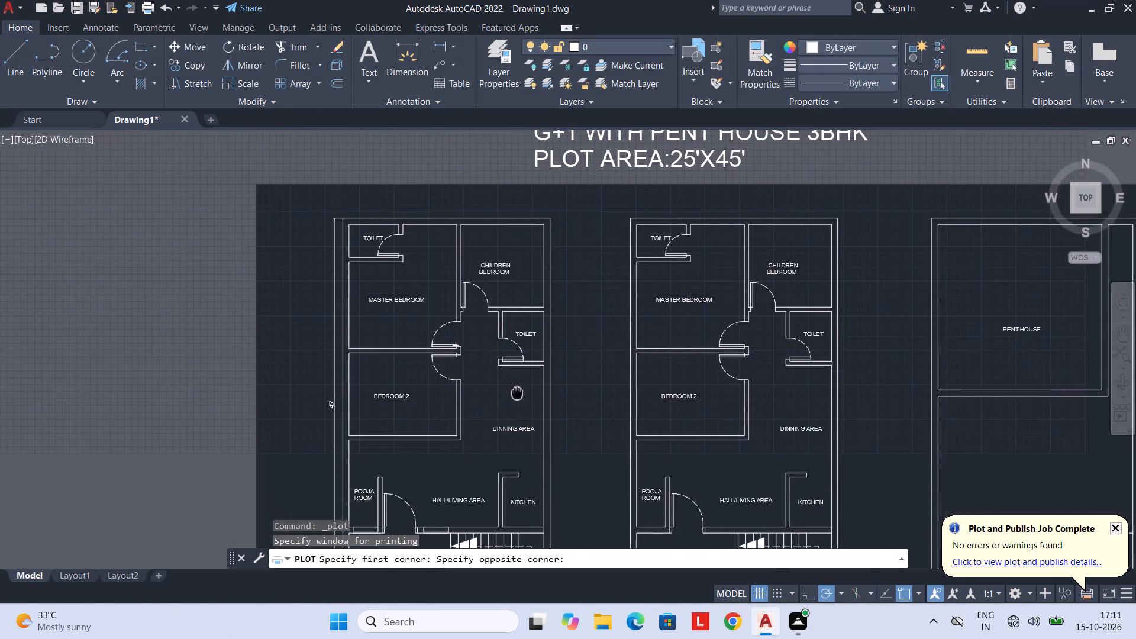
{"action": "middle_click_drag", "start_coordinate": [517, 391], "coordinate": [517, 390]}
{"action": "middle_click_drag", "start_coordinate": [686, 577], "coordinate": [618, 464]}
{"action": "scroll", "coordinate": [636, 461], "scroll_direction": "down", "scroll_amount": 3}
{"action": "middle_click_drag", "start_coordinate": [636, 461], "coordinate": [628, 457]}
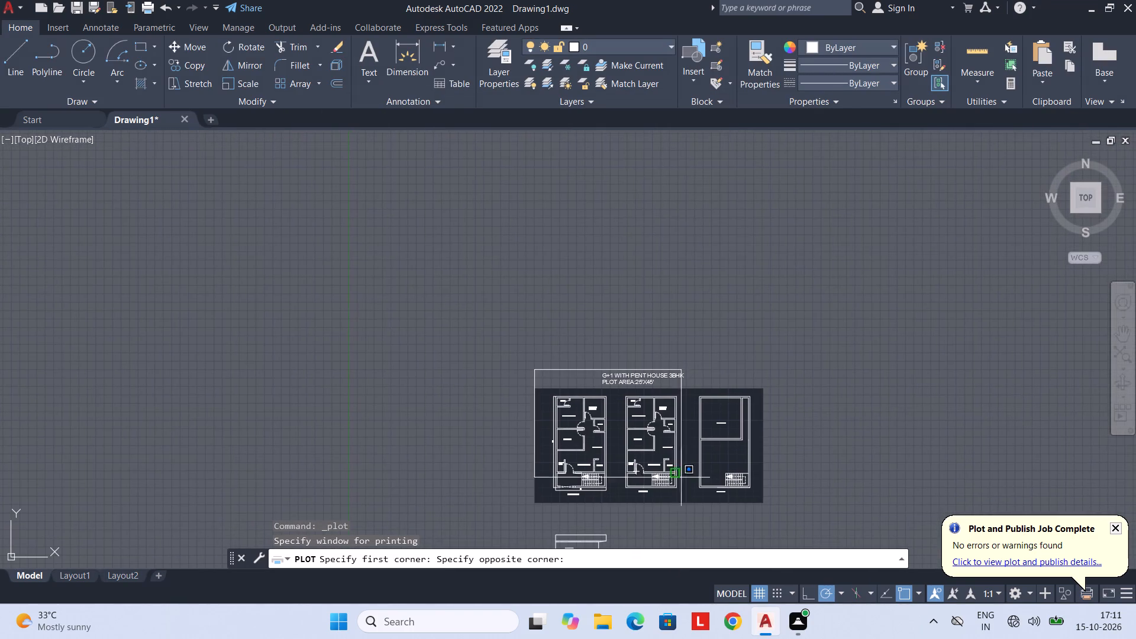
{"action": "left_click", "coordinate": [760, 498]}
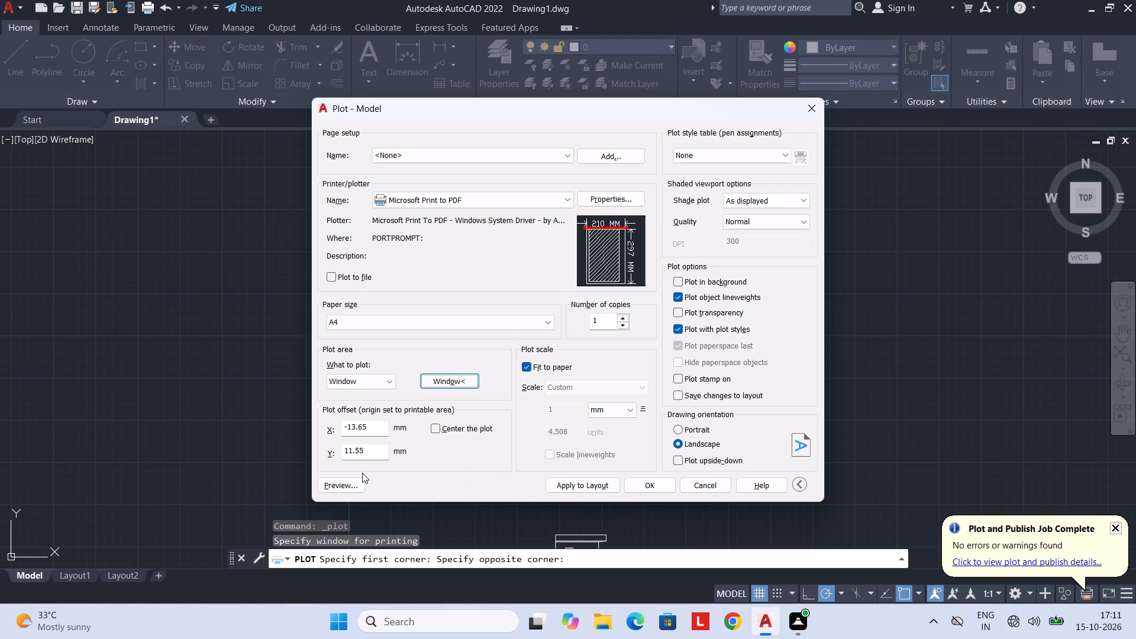
Preview the titled landscape plot, inspect the three plans up close, and leave the plot setup without plotting.
{"action": "left_click", "coordinate": [360, 477]}
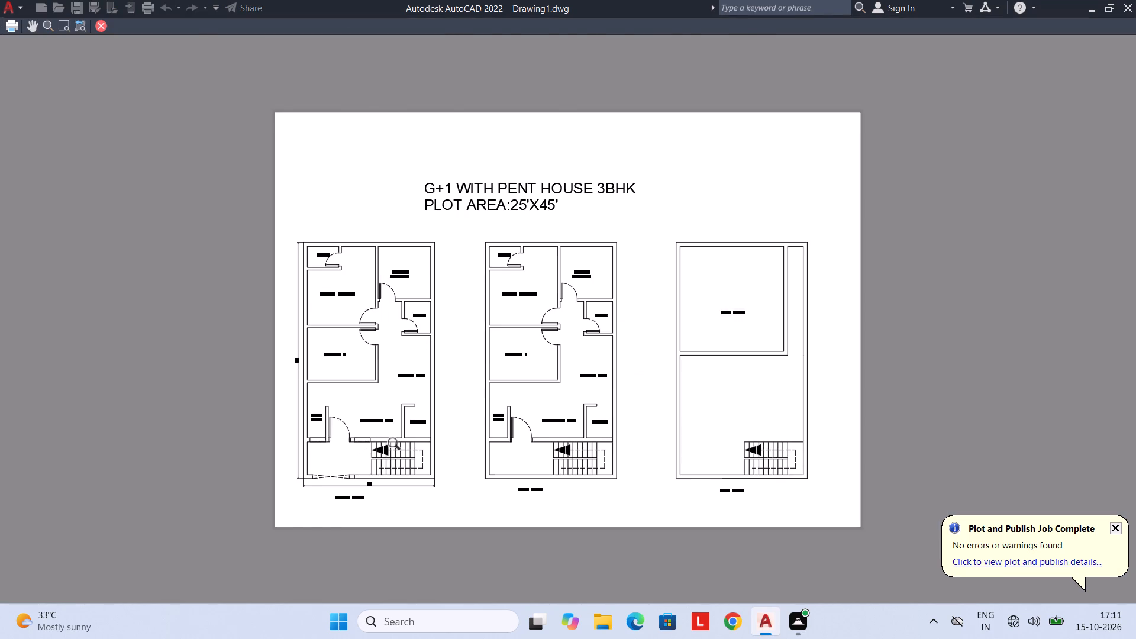
{"action": "scroll", "coordinate": [398, 444], "scroll_direction": "up", "scroll_amount": 1}
{"action": "middle_click_drag", "start_coordinate": [522, 447], "coordinate": [453, 502]}
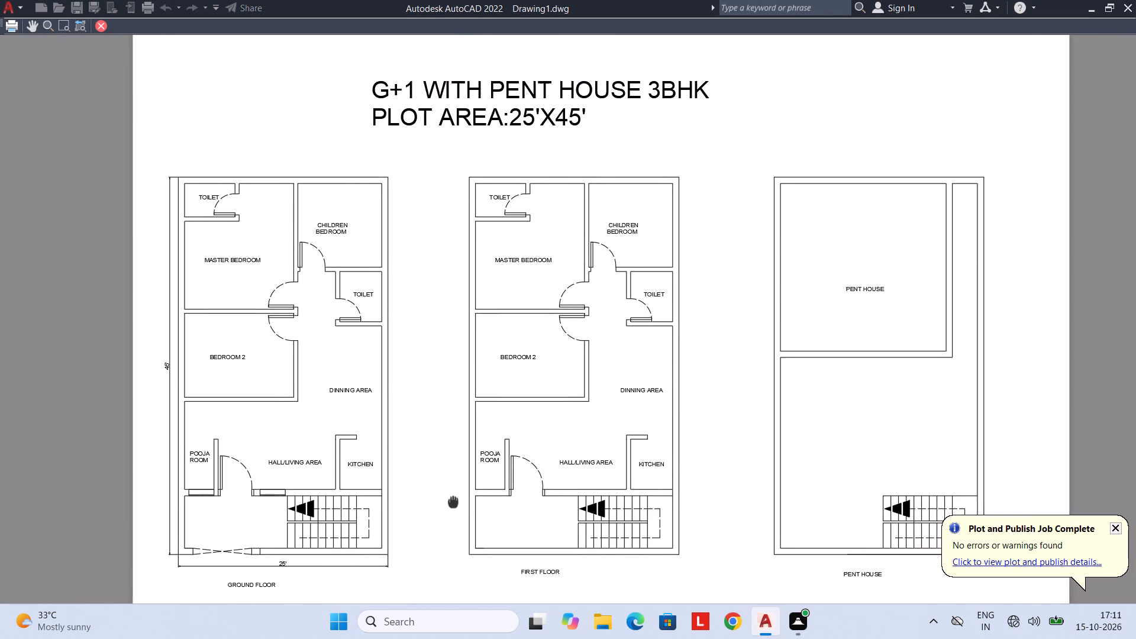
{"action": "middle_click_drag", "start_coordinate": [453, 502], "coordinate": [424, 499]}
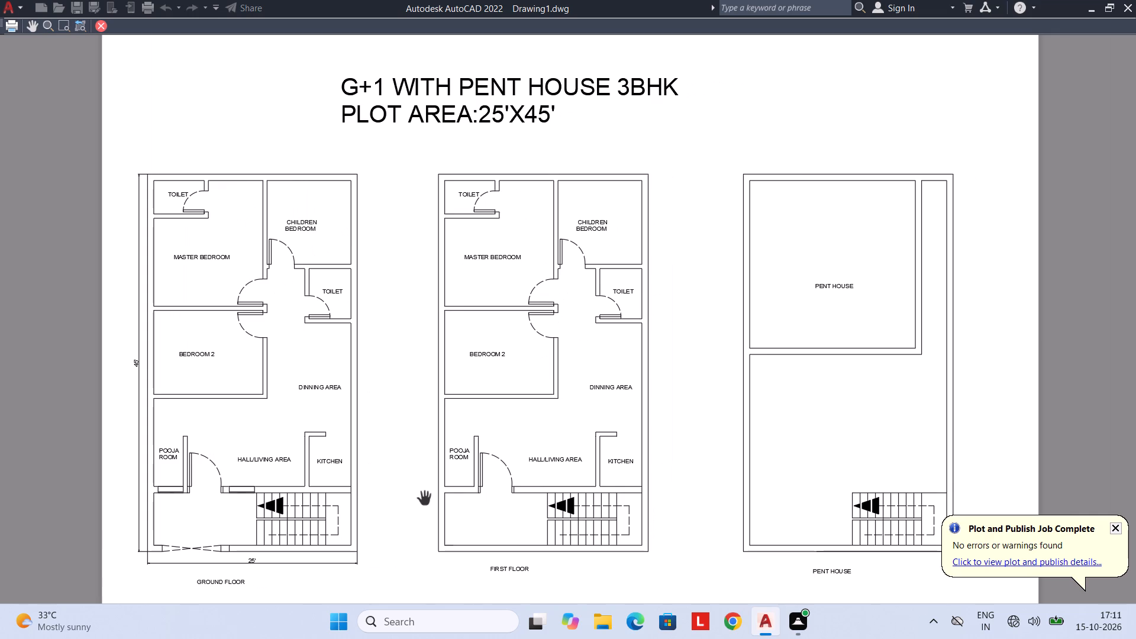
{"action": "scroll", "coordinate": [391, 494], "scroll_direction": "down", "scroll_amount": 1}
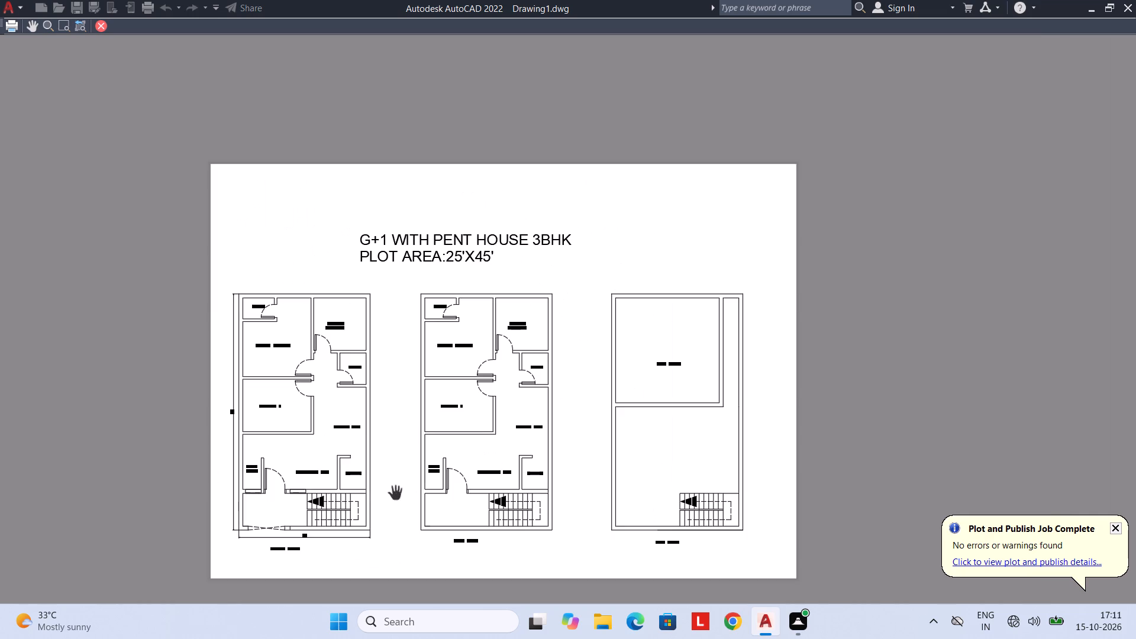
{"action": "left_click", "coordinate": [104, 22]}
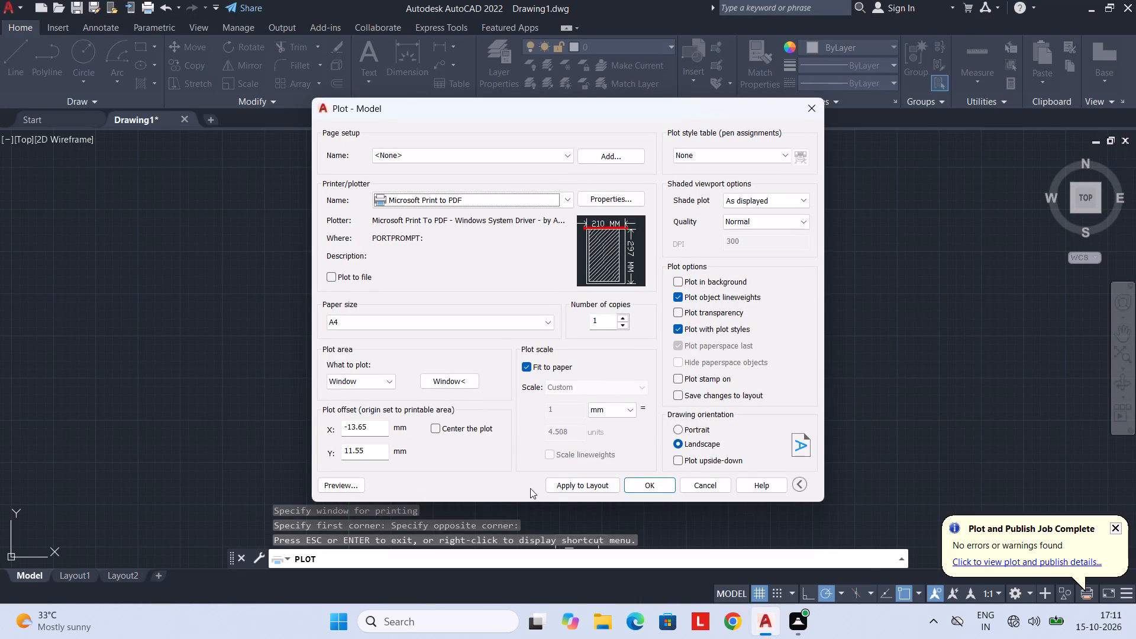
{"action": "left_click", "coordinate": [712, 485]}
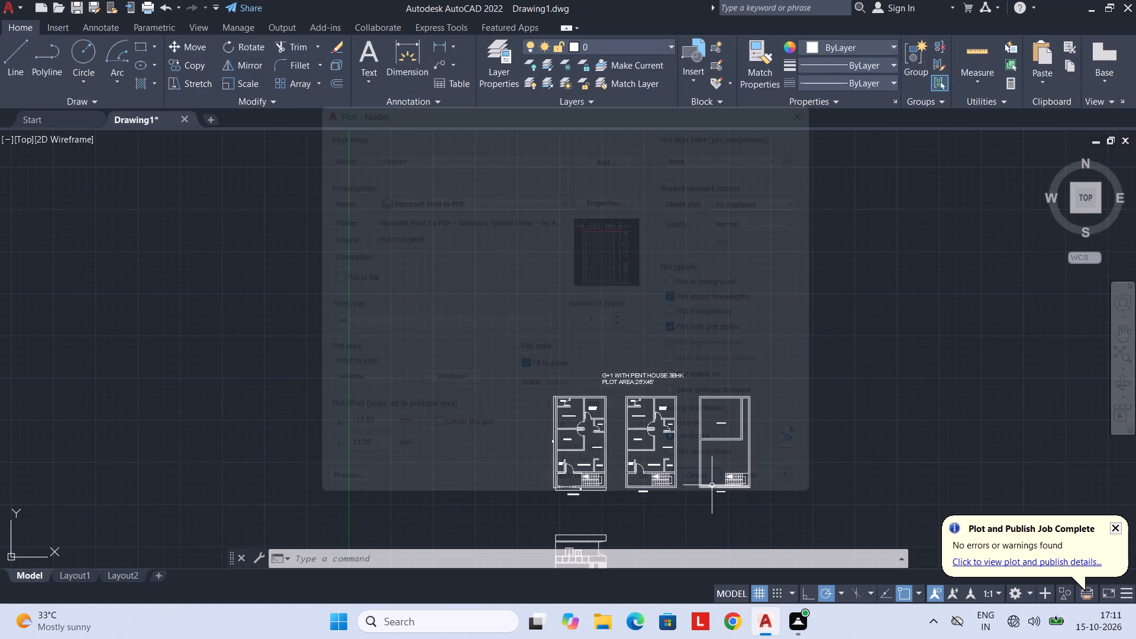
Reopen the plot setup and preview the sheet with its existing plot window.
{"action": "middle_click_drag", "start_coordinate": [530, 401], "coordinate": [459, 364]}
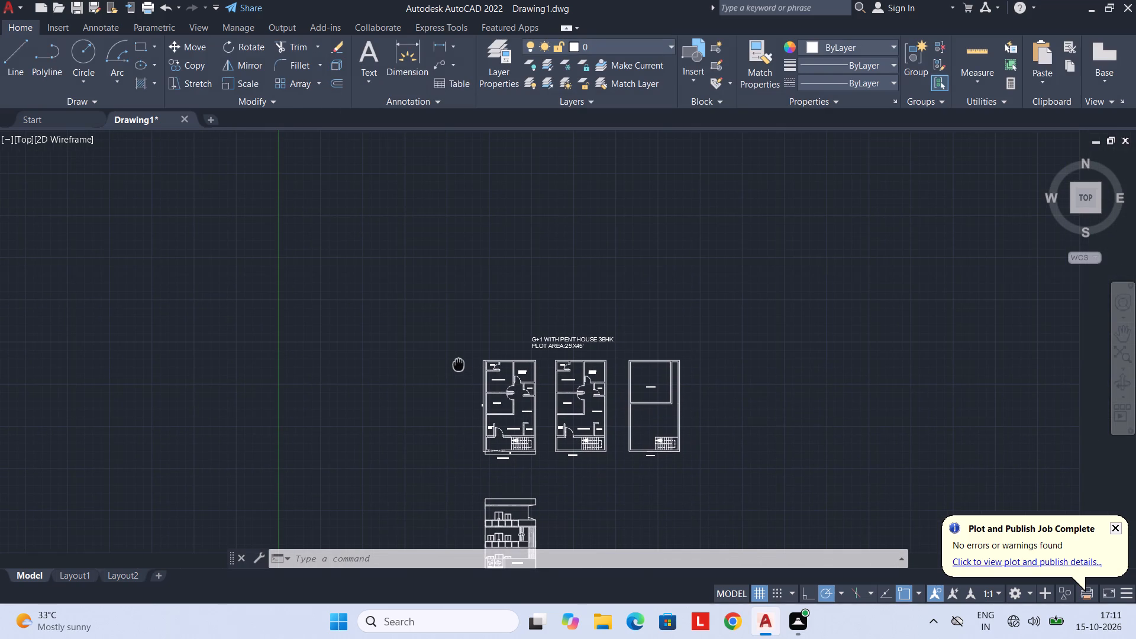
{"action": "key", "text": "ctrl+p"}
{"action": "left_click", "coordinate": [469, 378]}
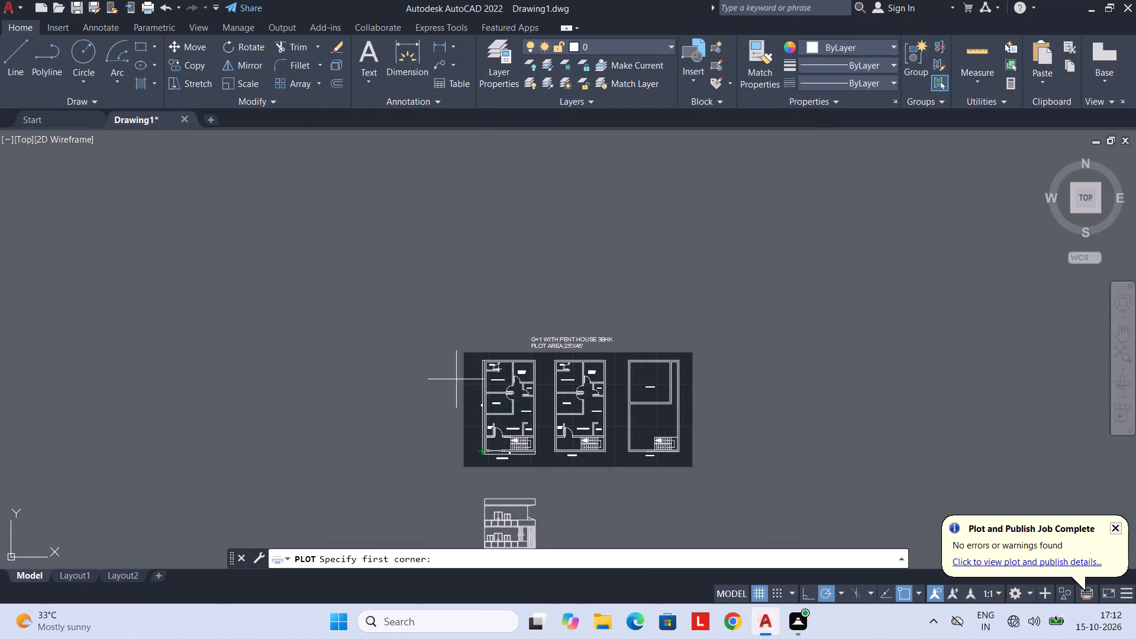
{"action": "key", "text": "Escape"}
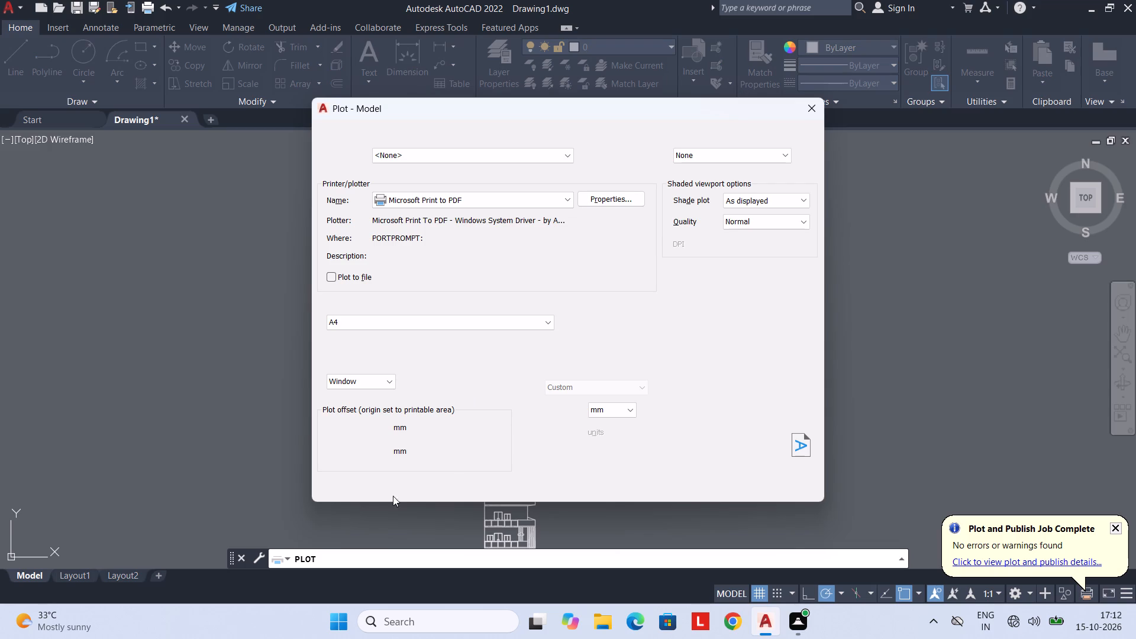
{"action": "left_click", "coordinate": [353, 484]}
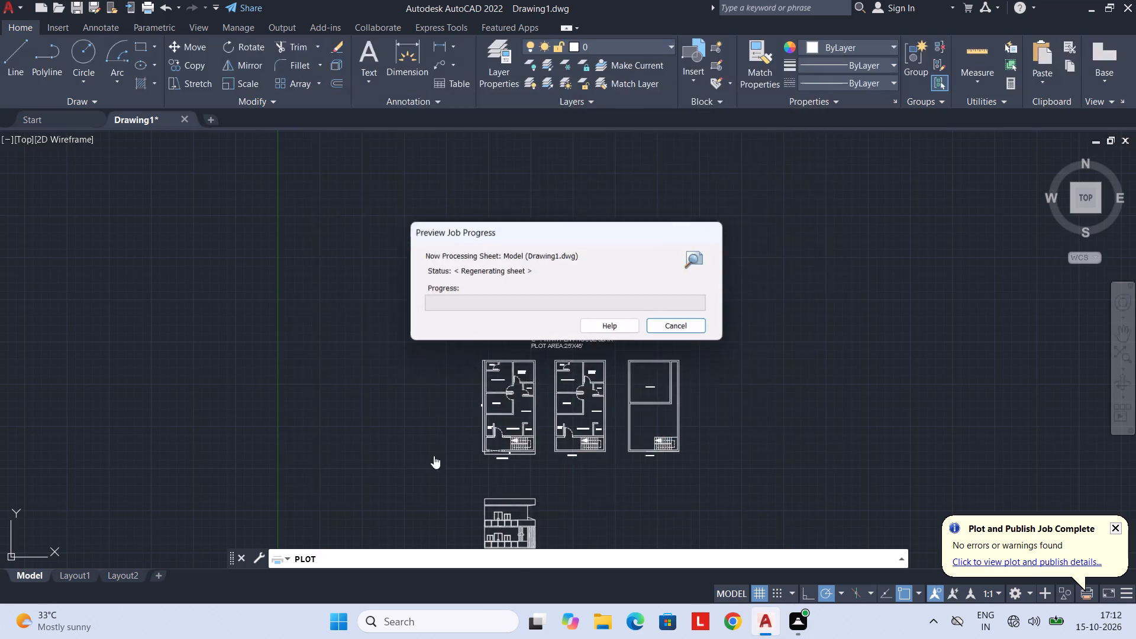
{"action": "scroll", "coordinate": [546, 401], "scroll_direction": "up", "scroll_amount": 1}
{"action": "scroll", "coordinate": [534, 401], "scroll_direction": "down", "scroll_amount": 1}
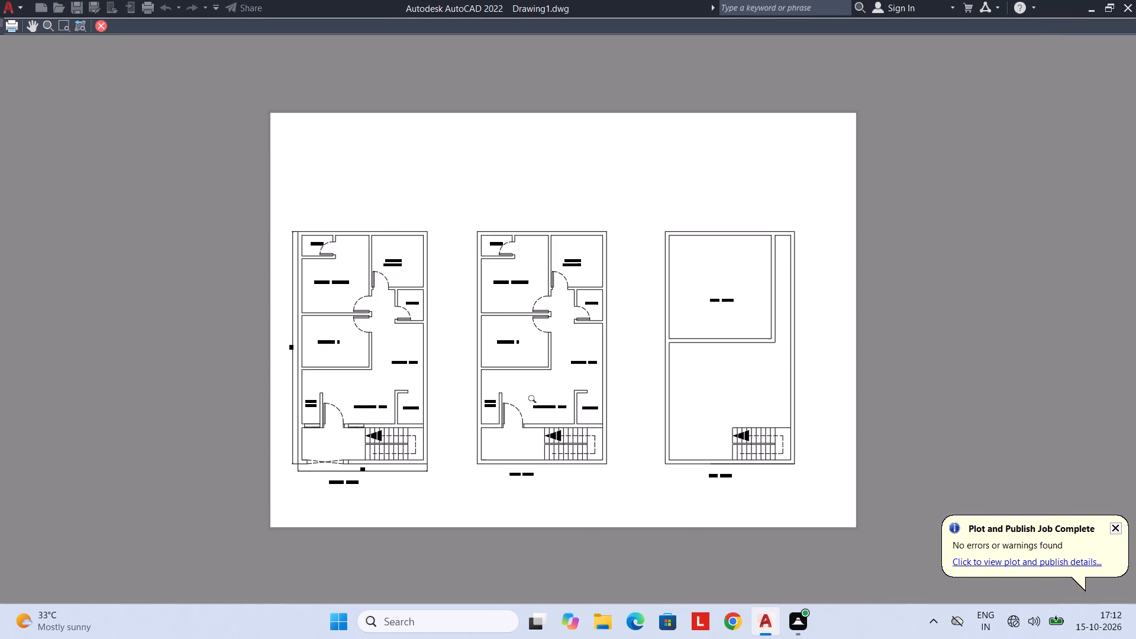
{"action": "key", "text": "Escape"}
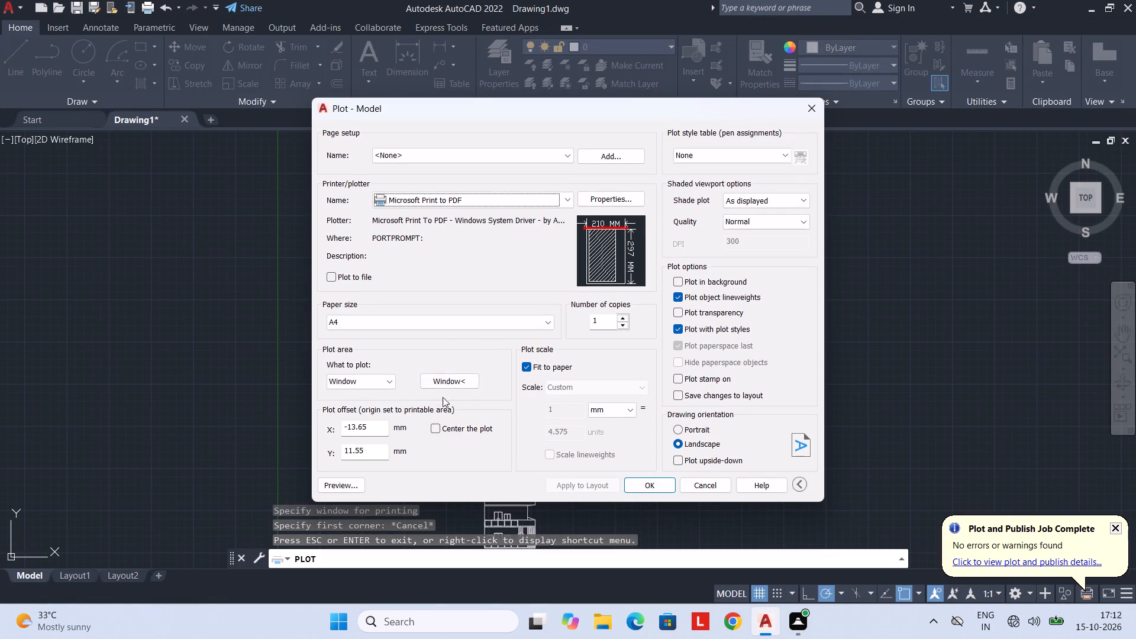
Pick a new plot window enclosing the title text and all three floor plans, and briefly preview it.
{"action": "left_click", "coordinate": [448, 385]}
{"action": "middle_click_drag", "start_coordinate": [498, 360], "coordinate": [428, 334]}
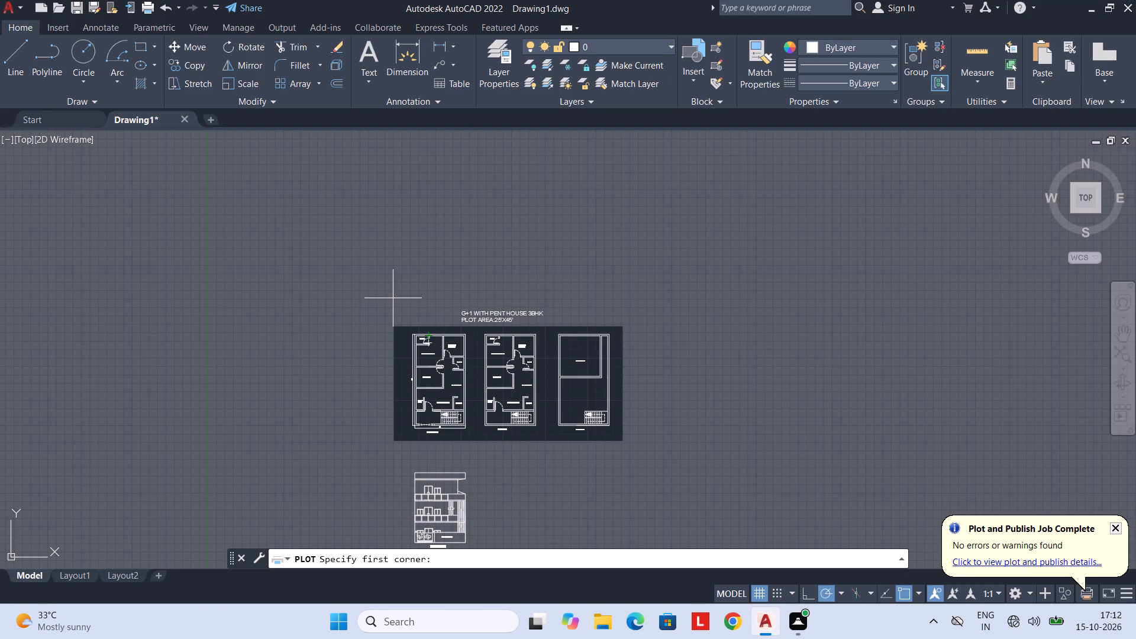
{"action": "left_click", "coordinate": [393, 298]}
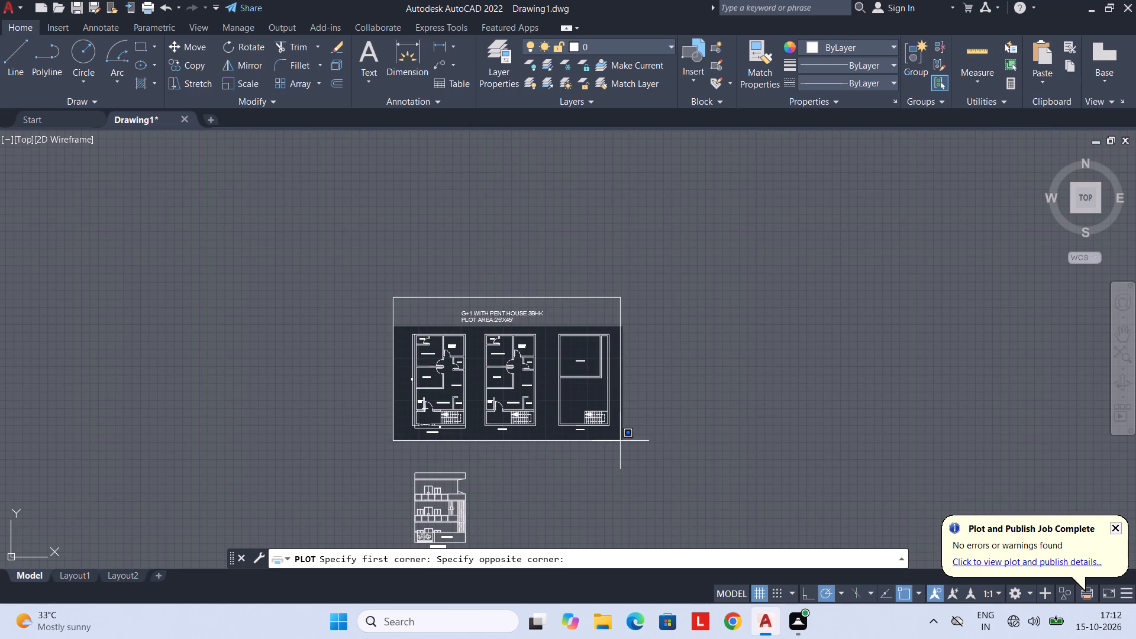
{"action": "left_click", "coordinate": [616, 441]}
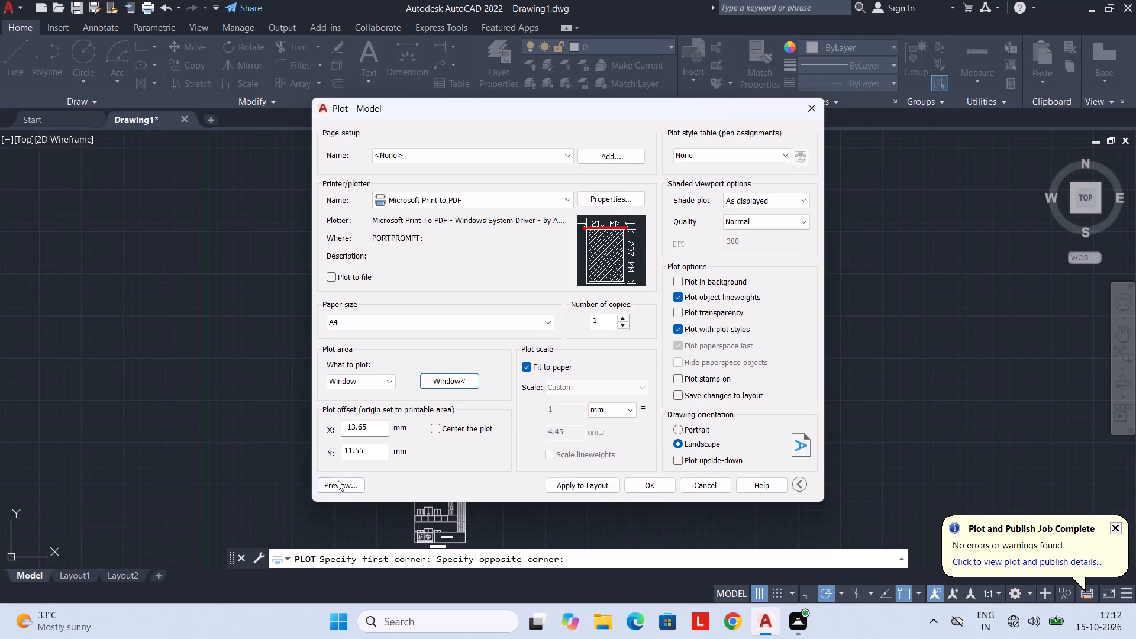
{"action": "left_click", "coordinate": [338, 480]}
{"action": "key", "text": "Escape"}
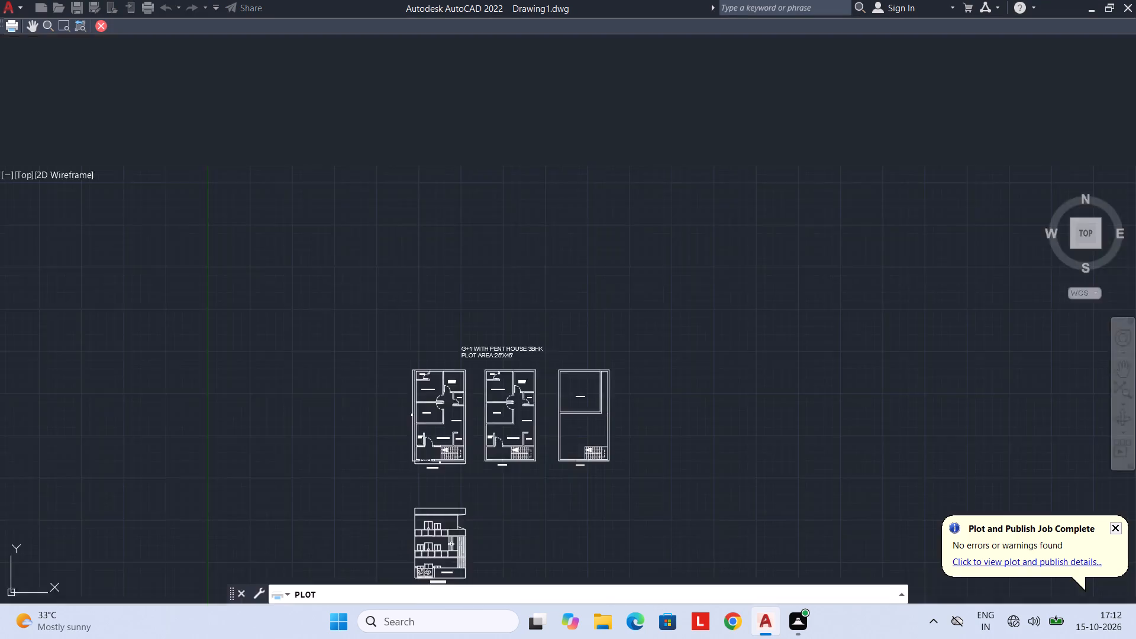
Plot the titled floor plans to PDF, saving the output as ELEVATION1.pdf in the FUJI CAD folder.
{"action": "left_click", "coordinate": [625, 486]}
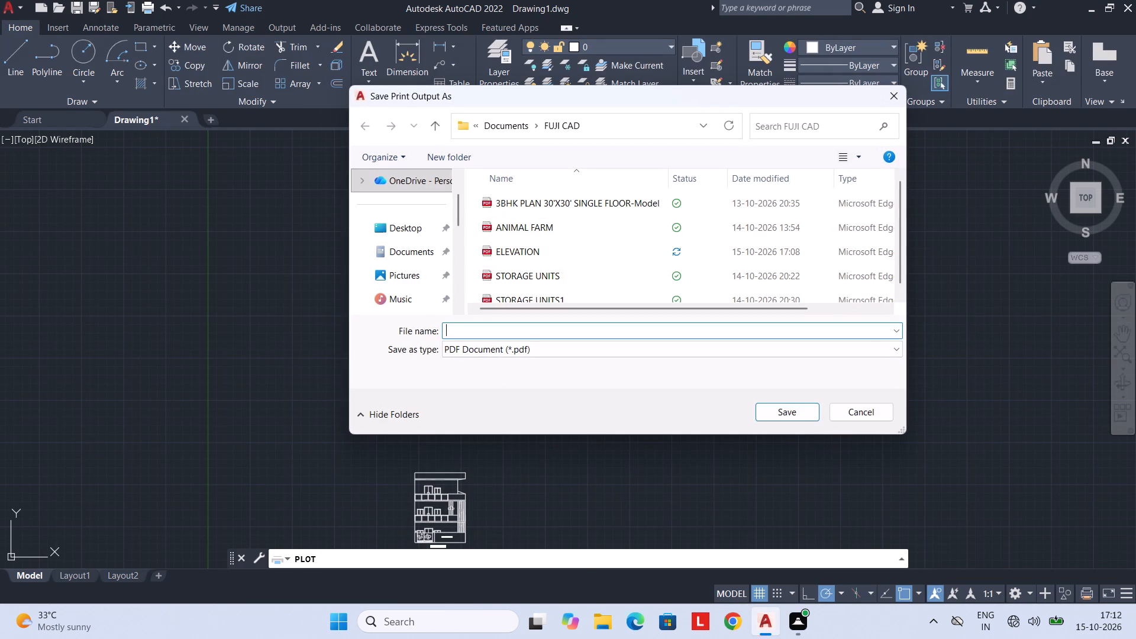
{"action": "type", "text": "ELER"}
{"action": "key", "text": "BackSpace"}
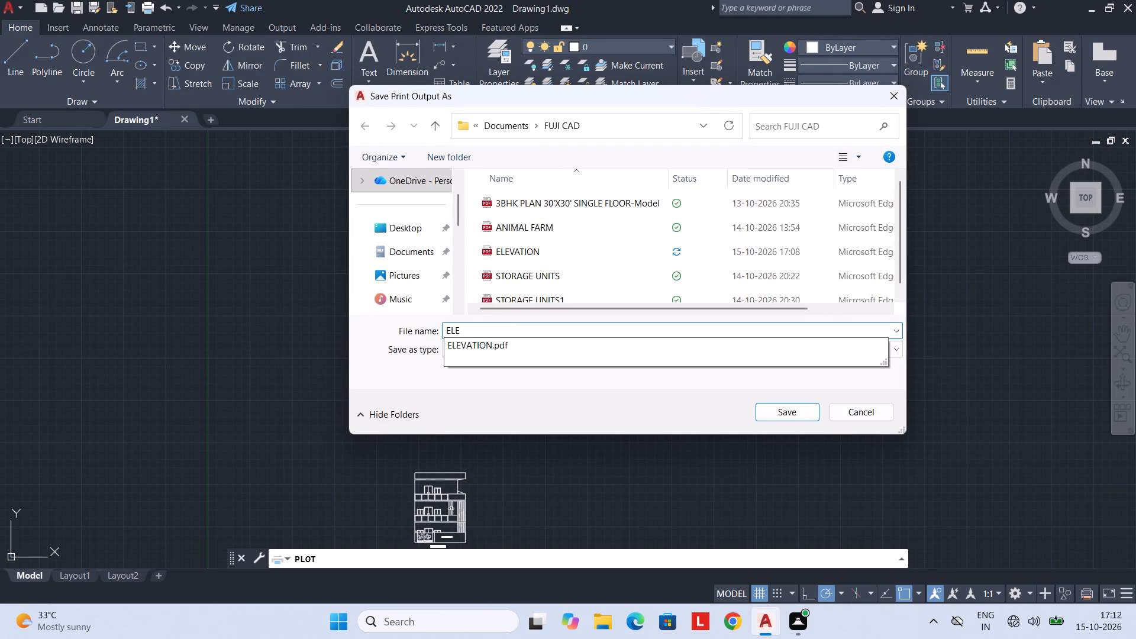
{"action": "key", "text": "Down"}
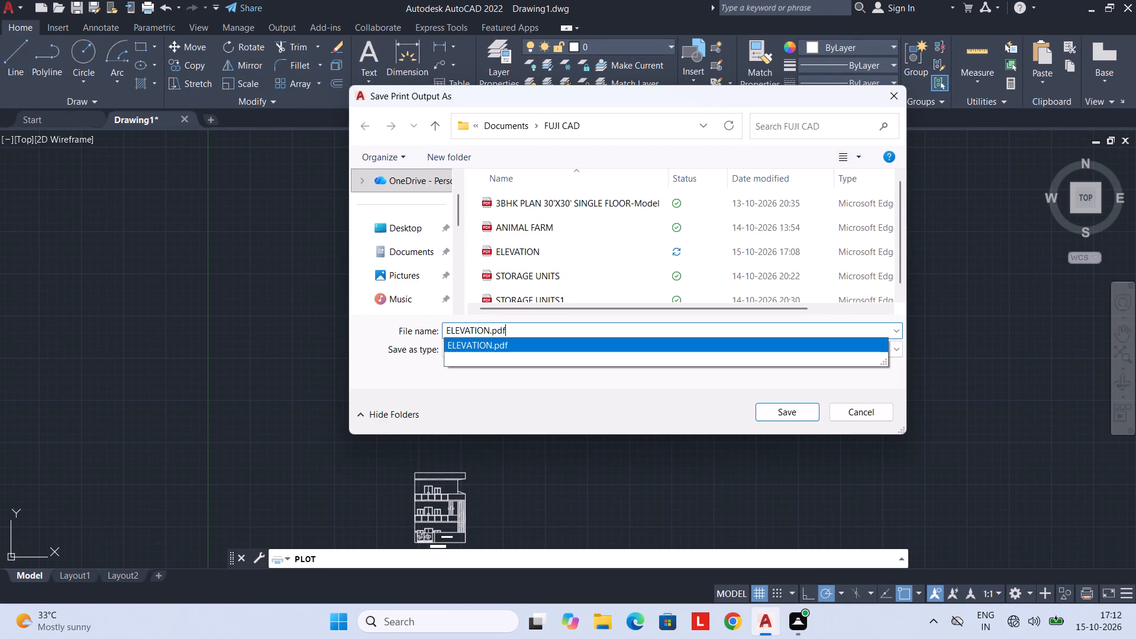
{"action": "key", "text": "Left"}
{"action": "key", "text": "Left"}
{"action": "key", "text": "Left"}
{"action": "key", "text": "Left"}
{"action": "key", "text": "1"}
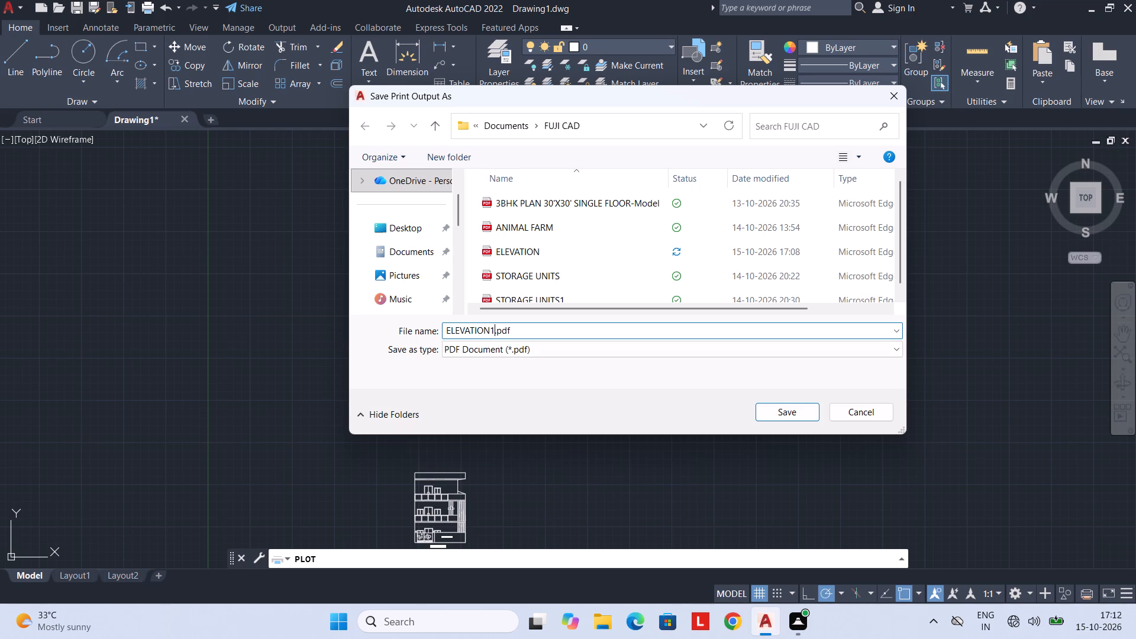
{"action": "left_click", "coordinate": [770, 405]}
Move the whole elevation with its label from below the plans to the left of the ground floor plan.
{"action": "scroll", "coordinate": [537, 417], "scroll_direction": "down", "scroll_amount": 3}
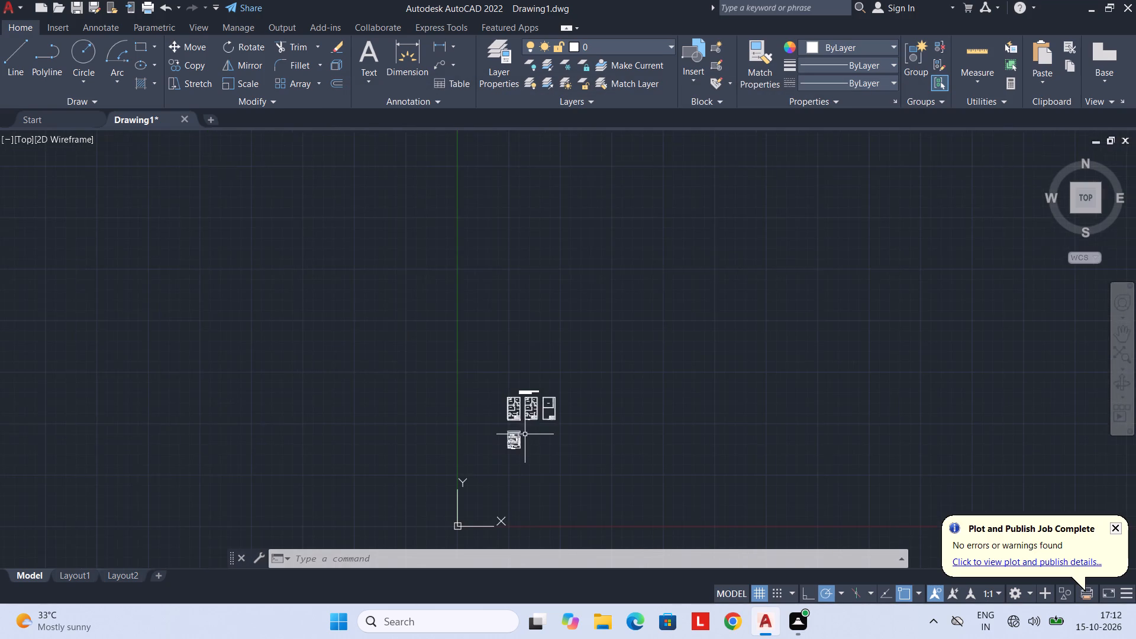
{"action": "middle_click_drag", "start_coordinate": [525, 434], "coordinate": [523, 424]}
{"action": "scroll", "coordinate": [523, 424], "scroll_direction": "up", "scroll_amount": 4}
{"action": "left_click_drag", "start_coordinate": [482, 398], "coordinate": [378, 422]}
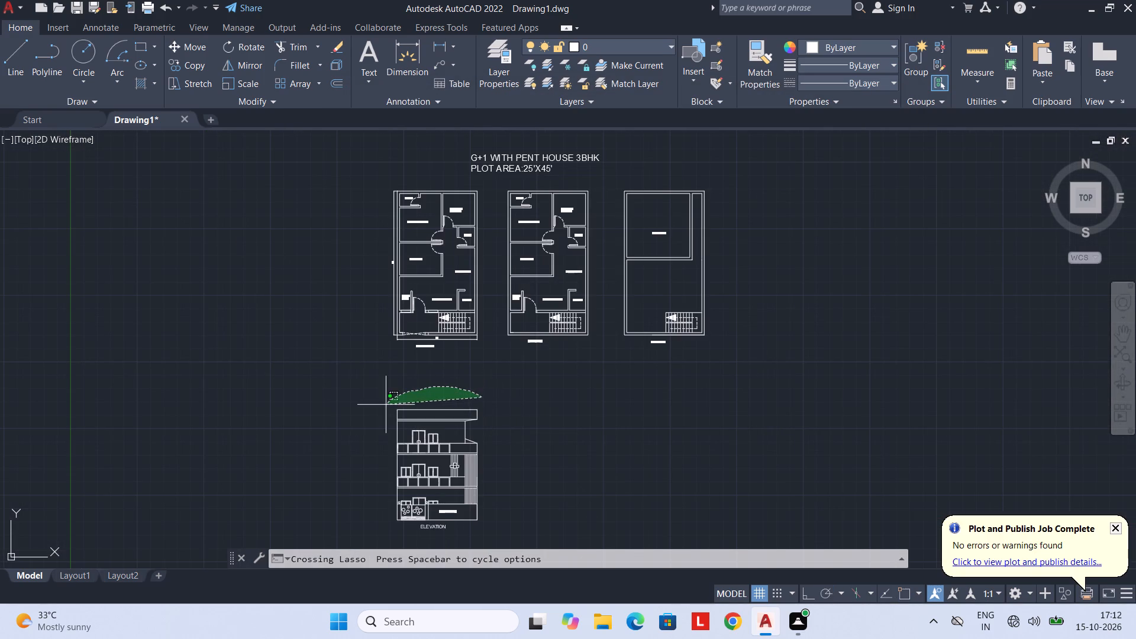
{"action": "left_click_drag", "start_coordinate": [378, 422], "coordinate": [501, 469]}
{"action": "key", "text": "m"}
{"action": "key", "text": "space"}
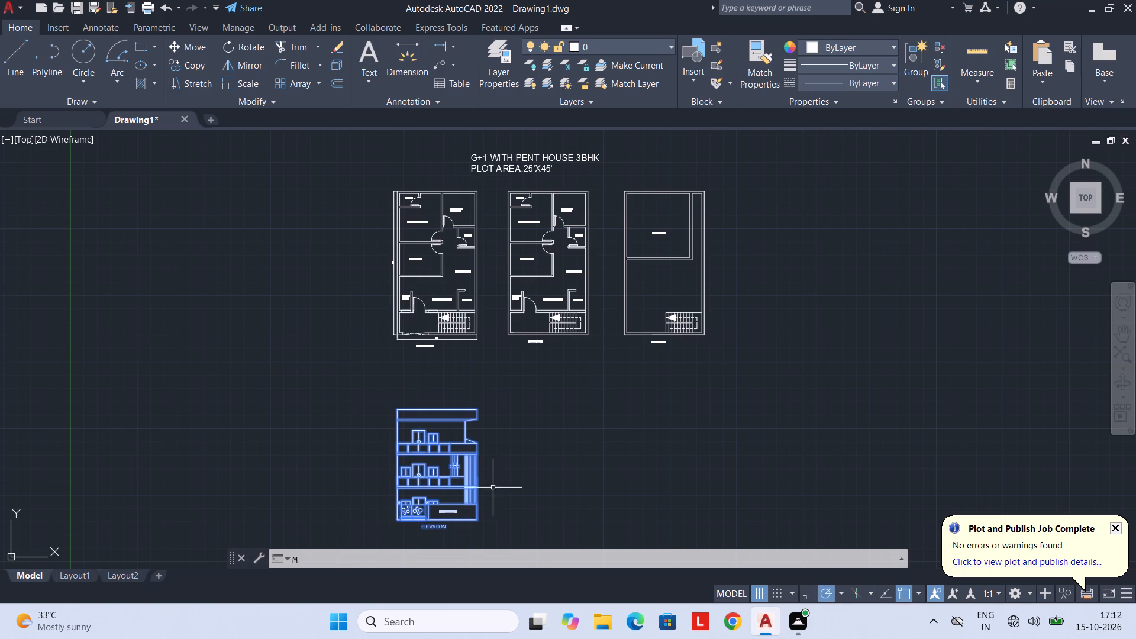
{"action": "left_click", "coordinate": [477, 521]}
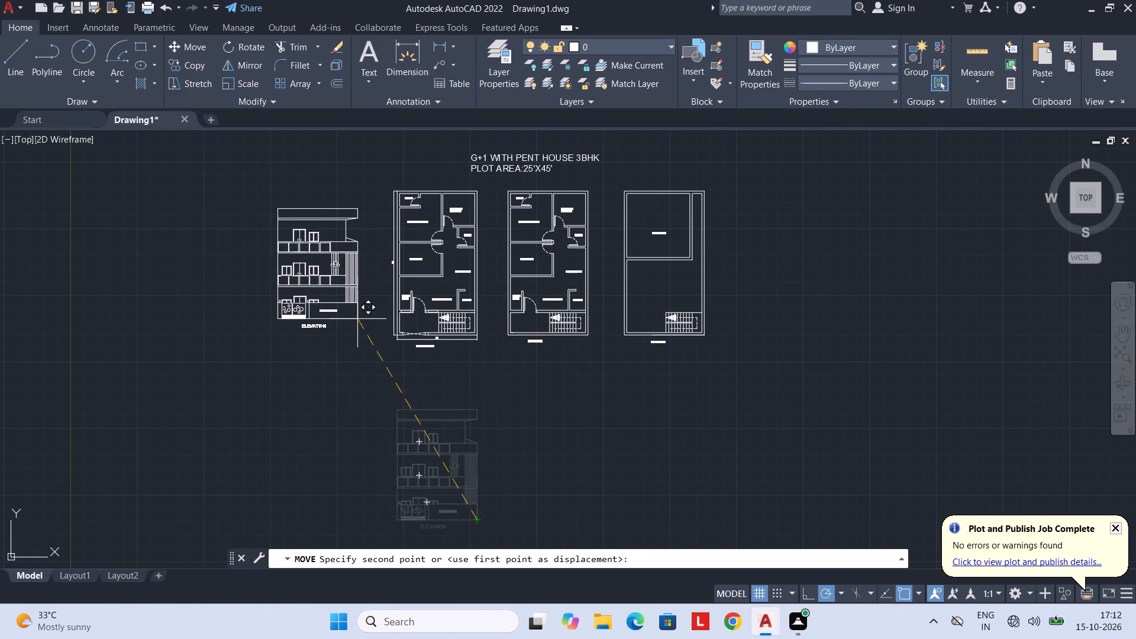
{"action": "left_click", "coordinate": [356, 320]}
{"action": "key", "text": "Escape"}
Save the drawing as ELEVATION G+ in DWG format in the FUJI CAD folder inside Documents.
{"action": "middle_click_drag", "start_coordinate": [369, 390], "coordinate": [369, 402]}
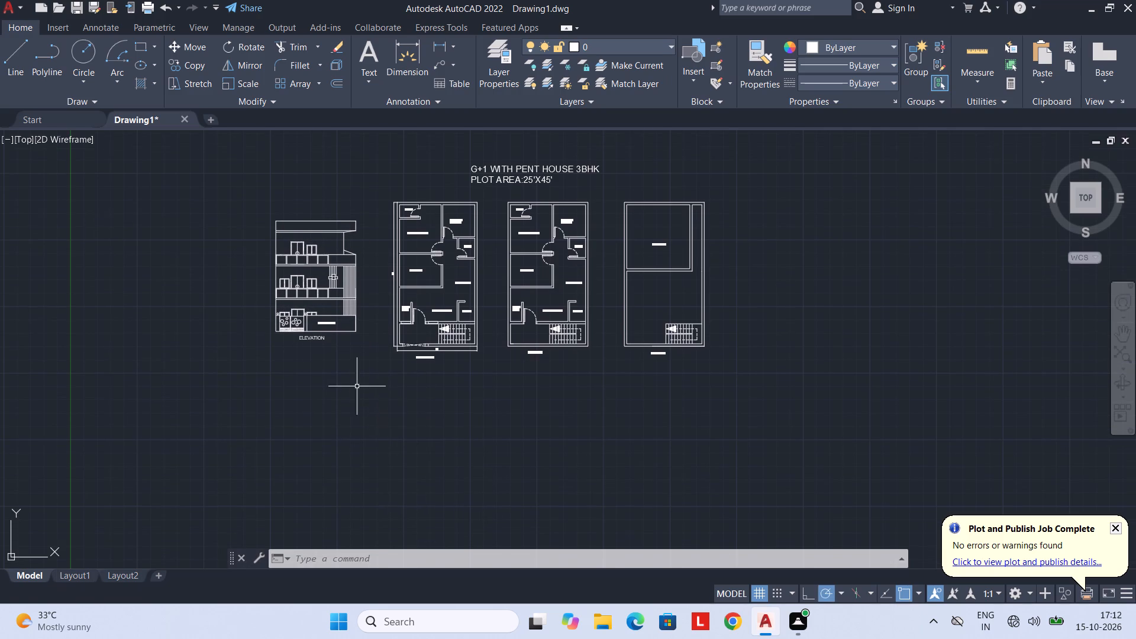
{"action": "middle_click_drag", "start_coordinate": [357, 386], "coordinate": [357, 413]}
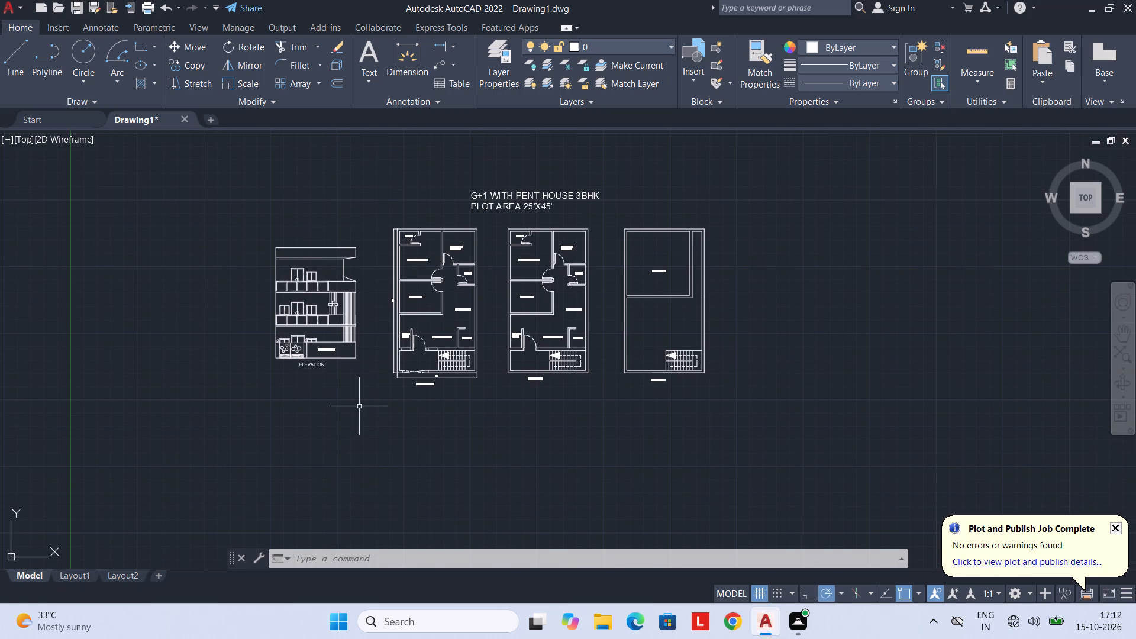
{"action": "key", "text": "ctrl+s"}
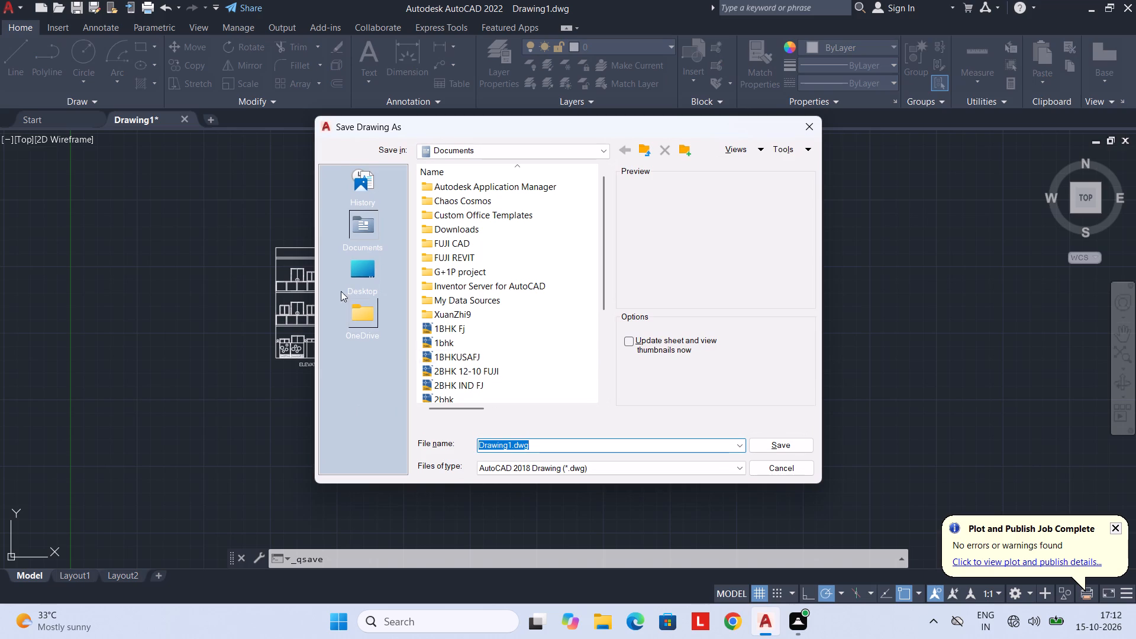
{"action": "left_click", "coordinate": [354, 242]}
{"action": "left_click", "coordinate": [354, 242]}
{"action": "double_click", "coordinate": [356, 238]}
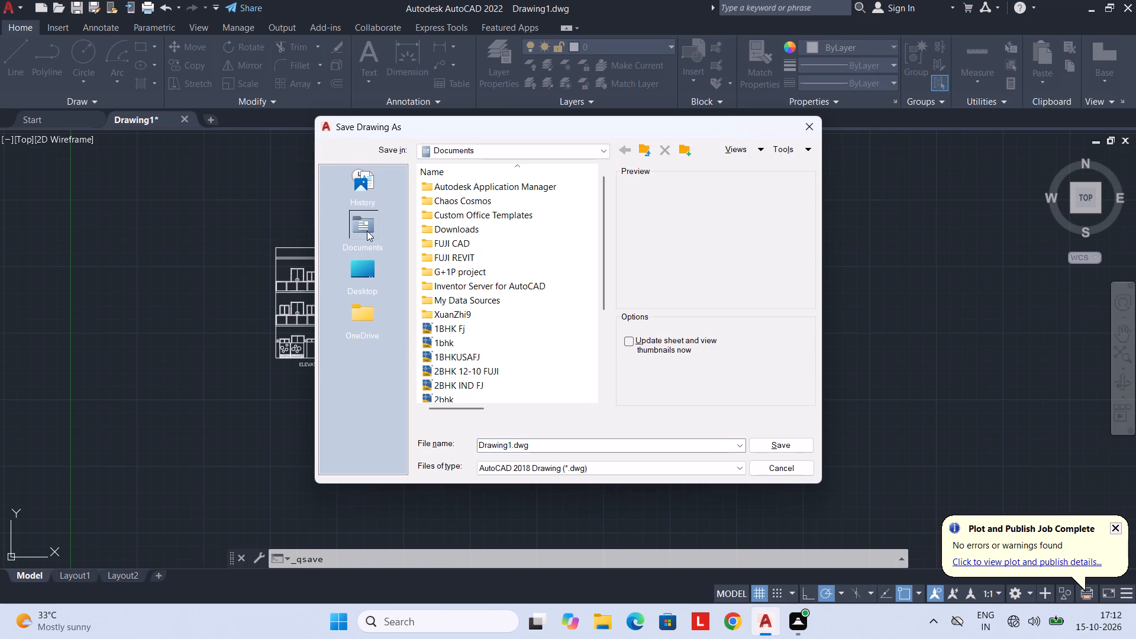
{"action": "double_click", "coordinate": [456, 243]}
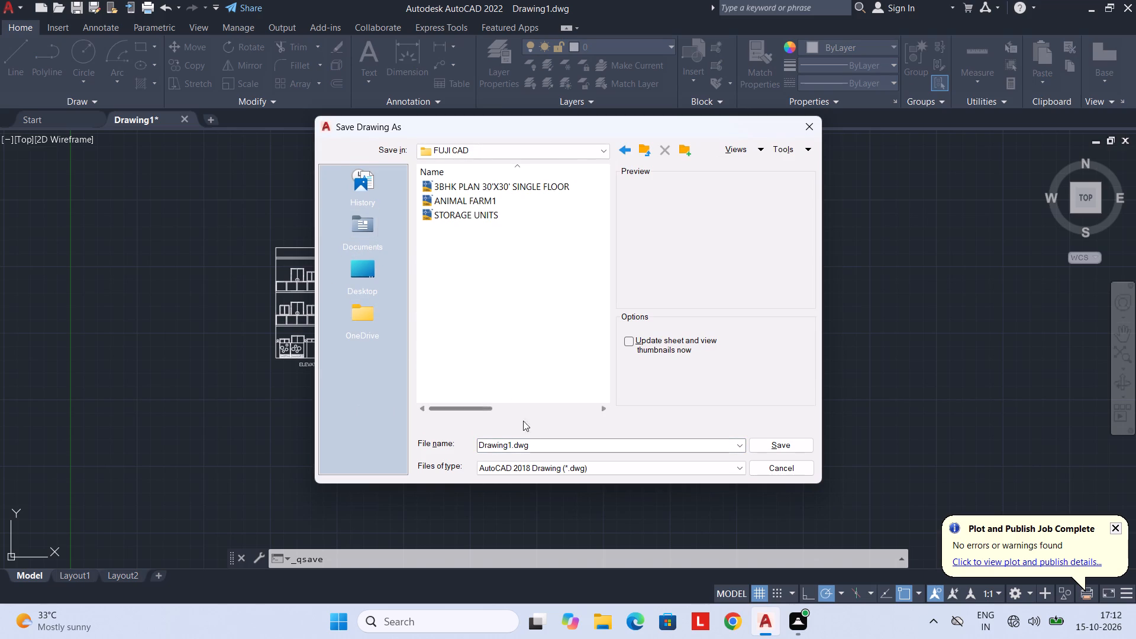
{"action": "left_click_drag", "start_coordinate": [537, 442], "coordinate": [429, 440]}
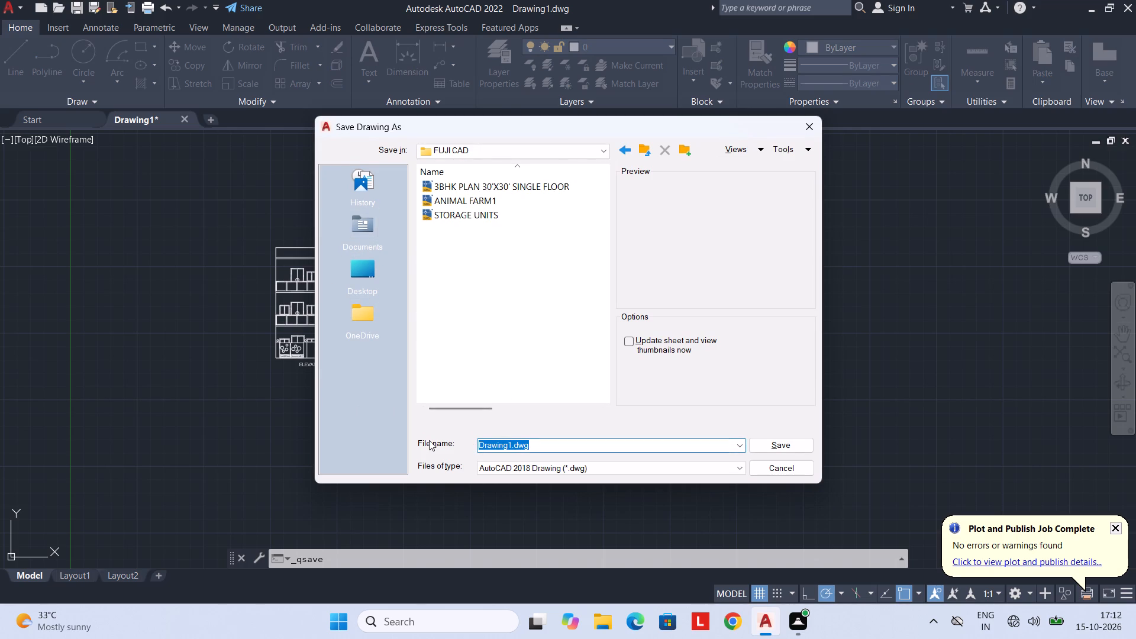
{"action": "type", "text": "ELEVATION"}
{"action": "key", "text": "space"}
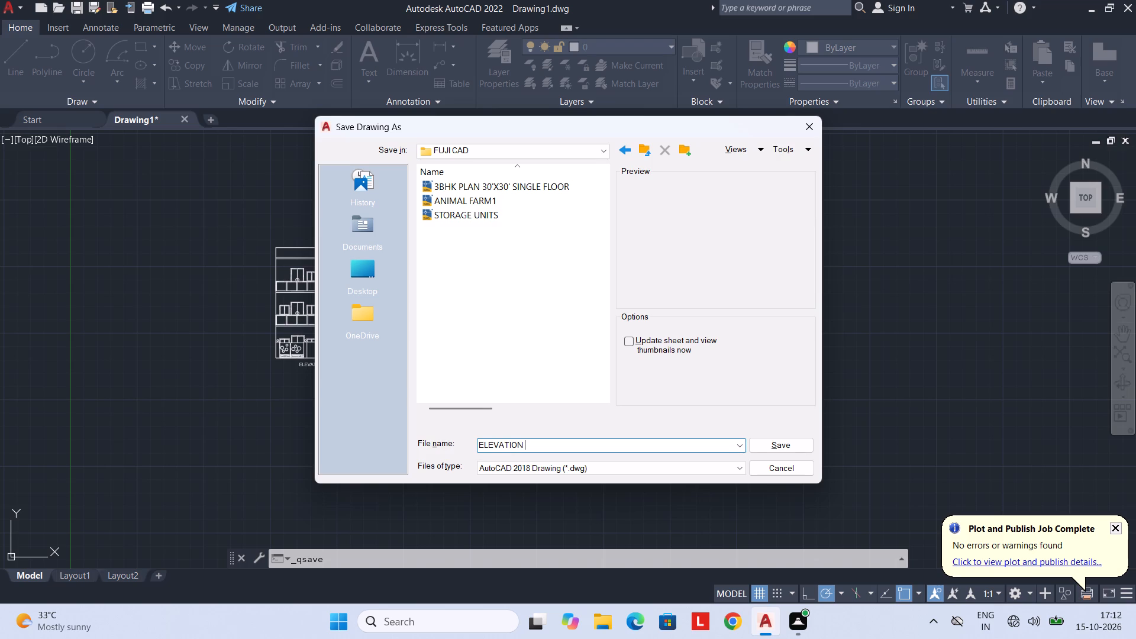
{"action": "key", "text": "g"}
{"action": "key", "text": "shift+plus"}
{"action": "key", "text": "shift+BackSpace"}
{"action": "key", "text": "shift+plus"}
{"action": "key", "text": "shift+Return"}
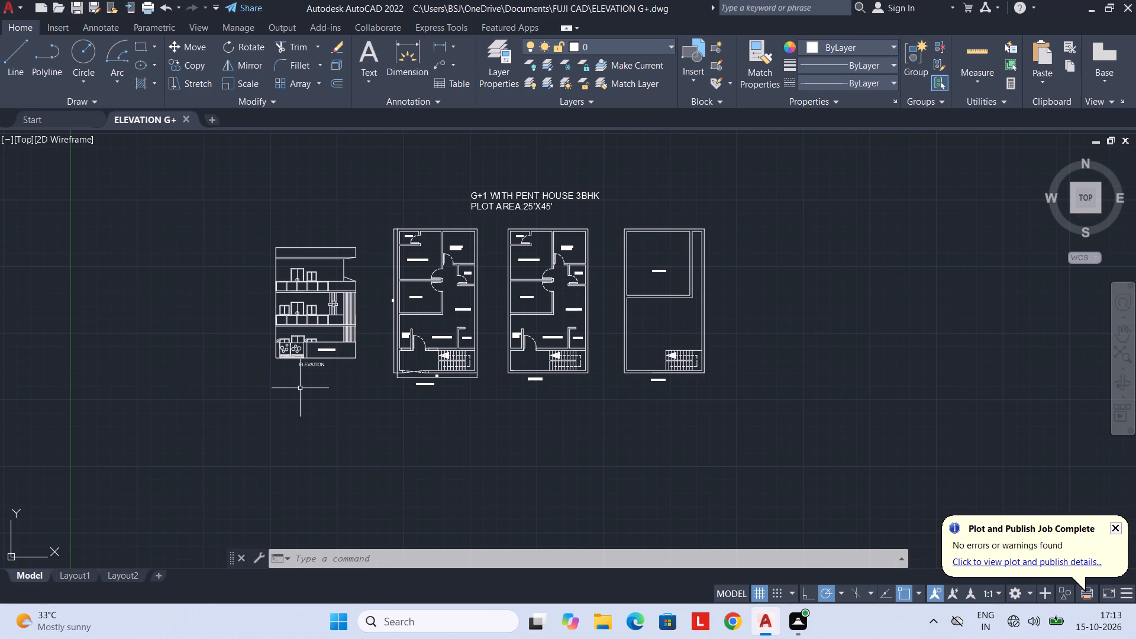
Query the path of the drawing's log file with the LOGFILENAME system variable.
{"action": "type", "text": "LOGINFILENA"}
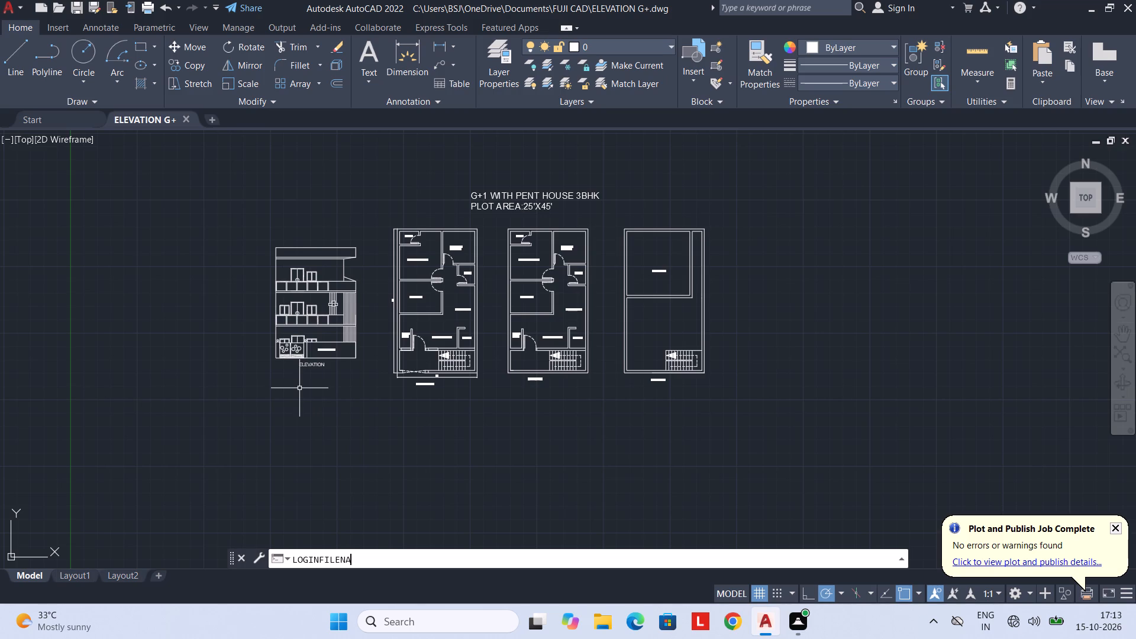
{"action": "key", "text": "BackSpace"}
{"action": "key", "text": "BackSpace"}
{"action": "key", "text": "BackSpace"}
{"action": "key", "text": "BackSpace"}
{"action": "key", "text": "BackSpace"}
{"action": "key", "text": "BackSpace"}
{"action": "key", "text": "BackSpace"}
{"action": "key", "text": "BackSpace"}
{"action": "type", "text": "FILENAME"}
{"action": "key", "text": "Return"}
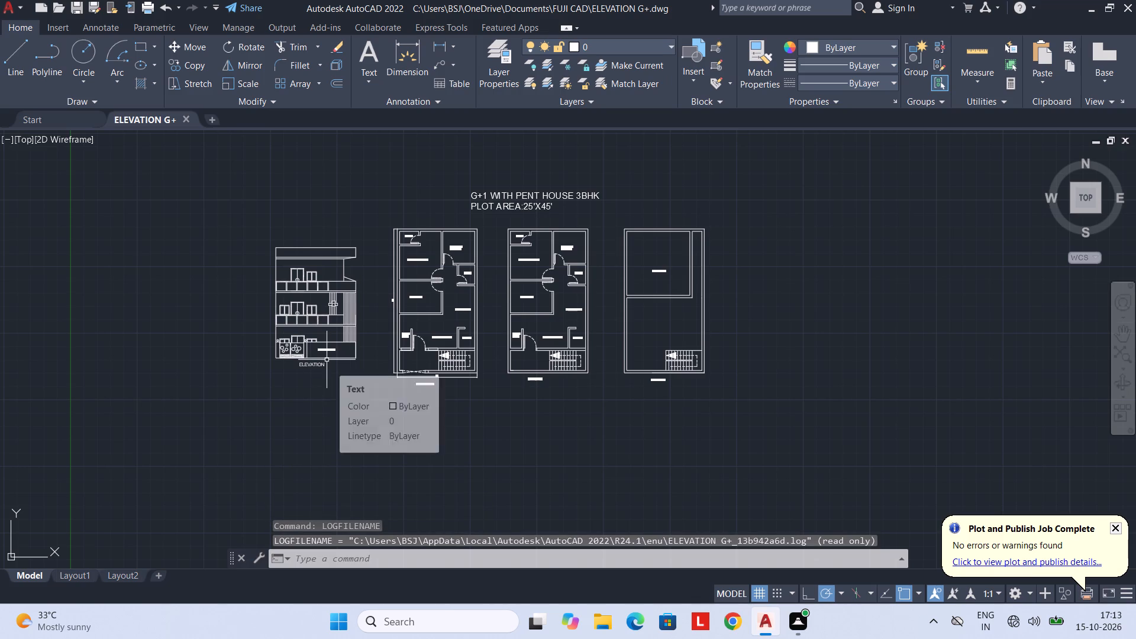
Save the drawing again under its current name.
{"action": "key", "text": "ctrl+s"}
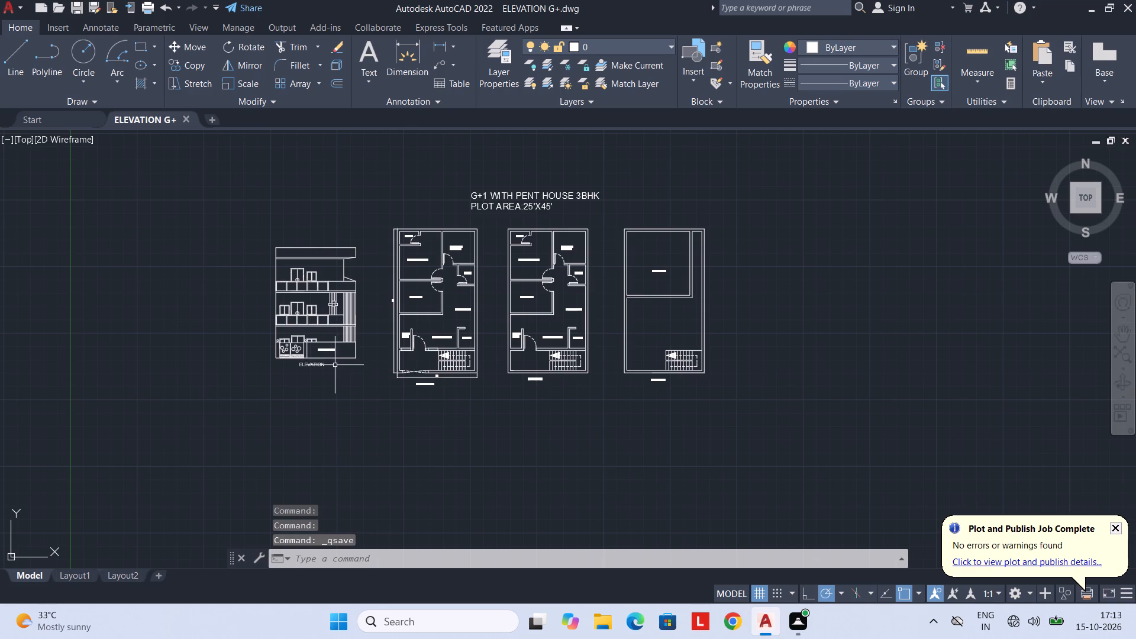